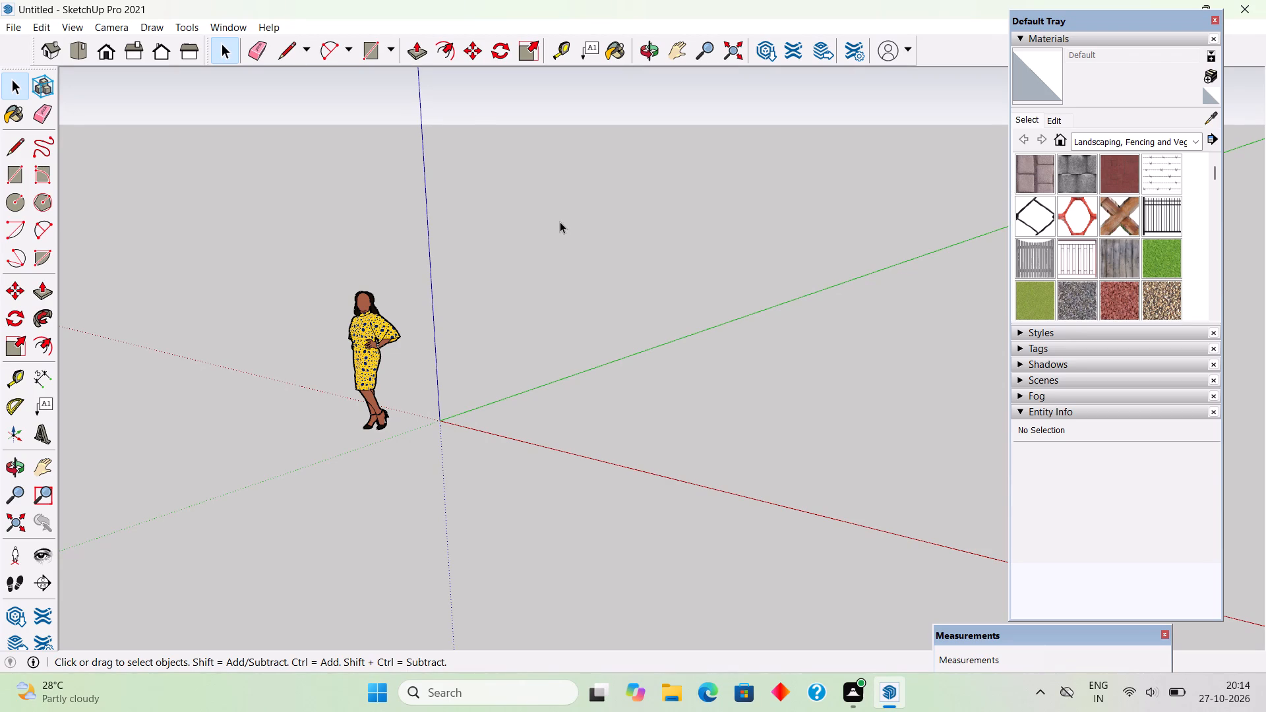
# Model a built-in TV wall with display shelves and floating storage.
# Draw a 10' by 10' rectangle on the ground between the red and green axes, near the origin.
pyautogui.scroll(-9, 560, 222)
pyautogui.moveTo(508, 409); pyautogui.dragTo(744, 596, button='middle')
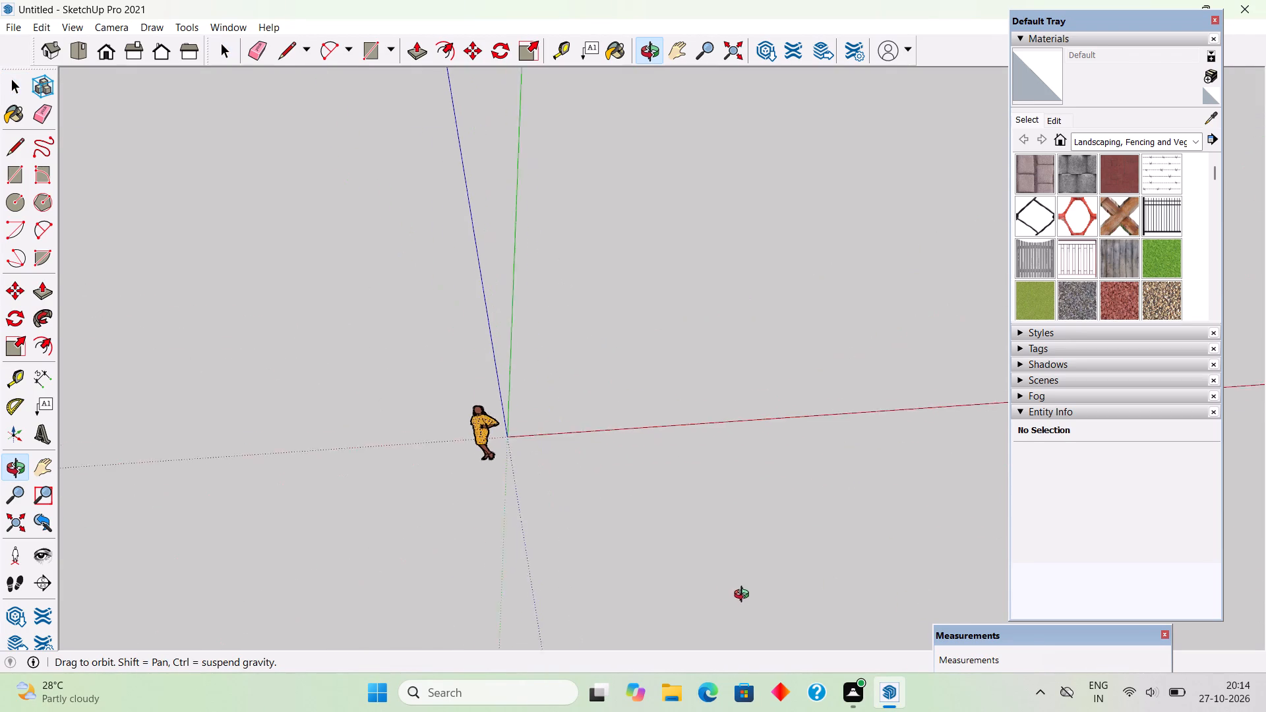
pyautogui.moveTo(744, 596); pyautogui.dragTo(730, 591, button='middle')
pyautogui.scroll(-5, 660, 487)
pyautogui.scroll(6, 911, 280)
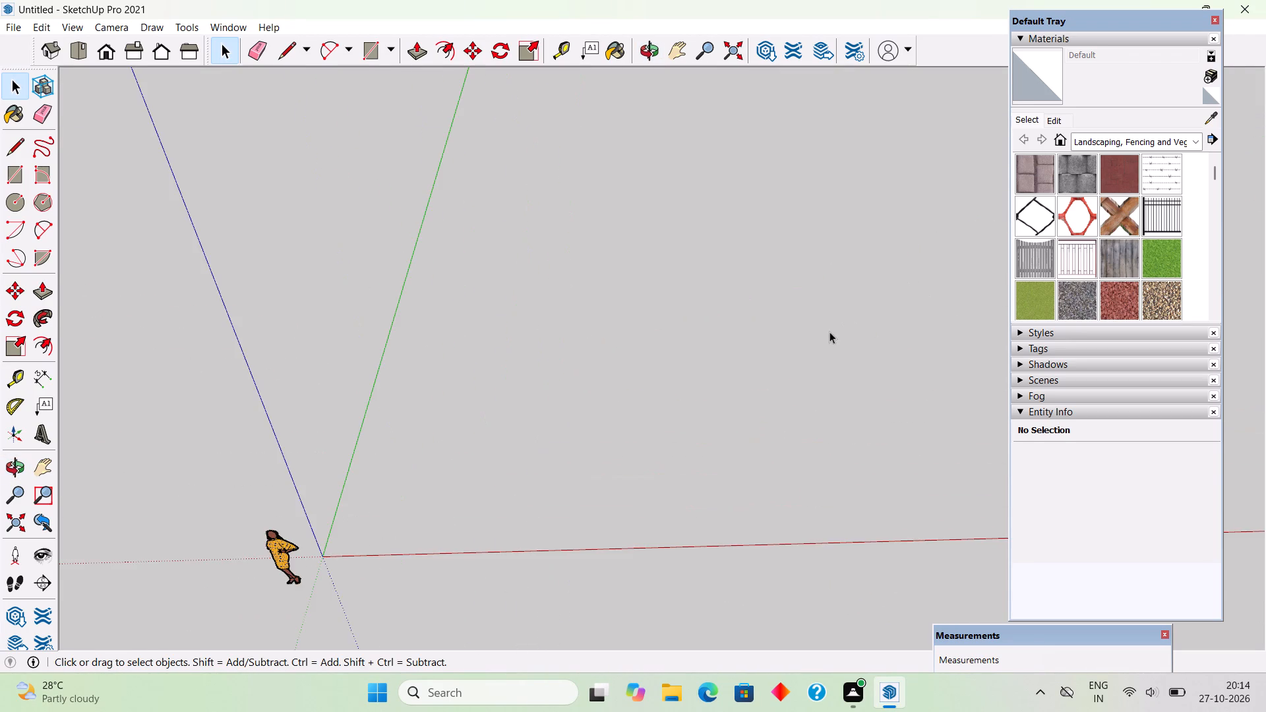
pyautogui.scroll(3, 829, 332)
pyautogui.moveTo(845, 346); pyautogui.dragTo(863, 380, button='middle')
pyautogui.press('r')
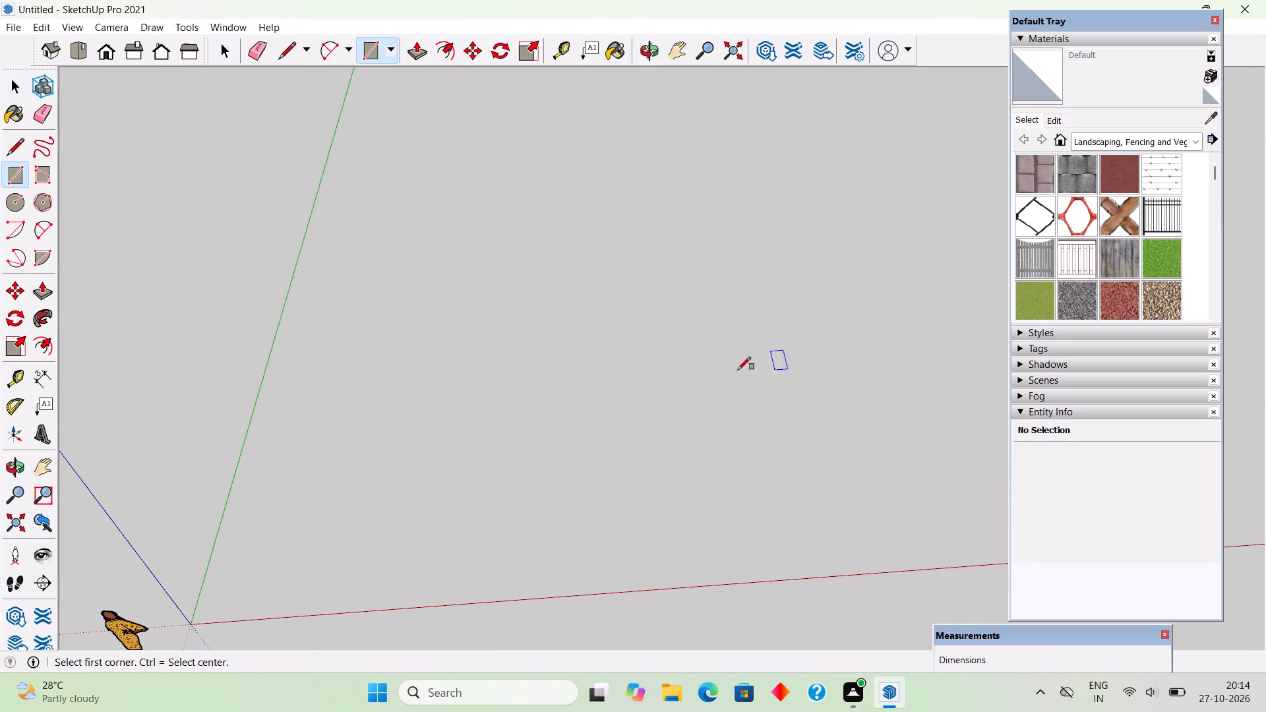
pyautogui.click(355, 313)
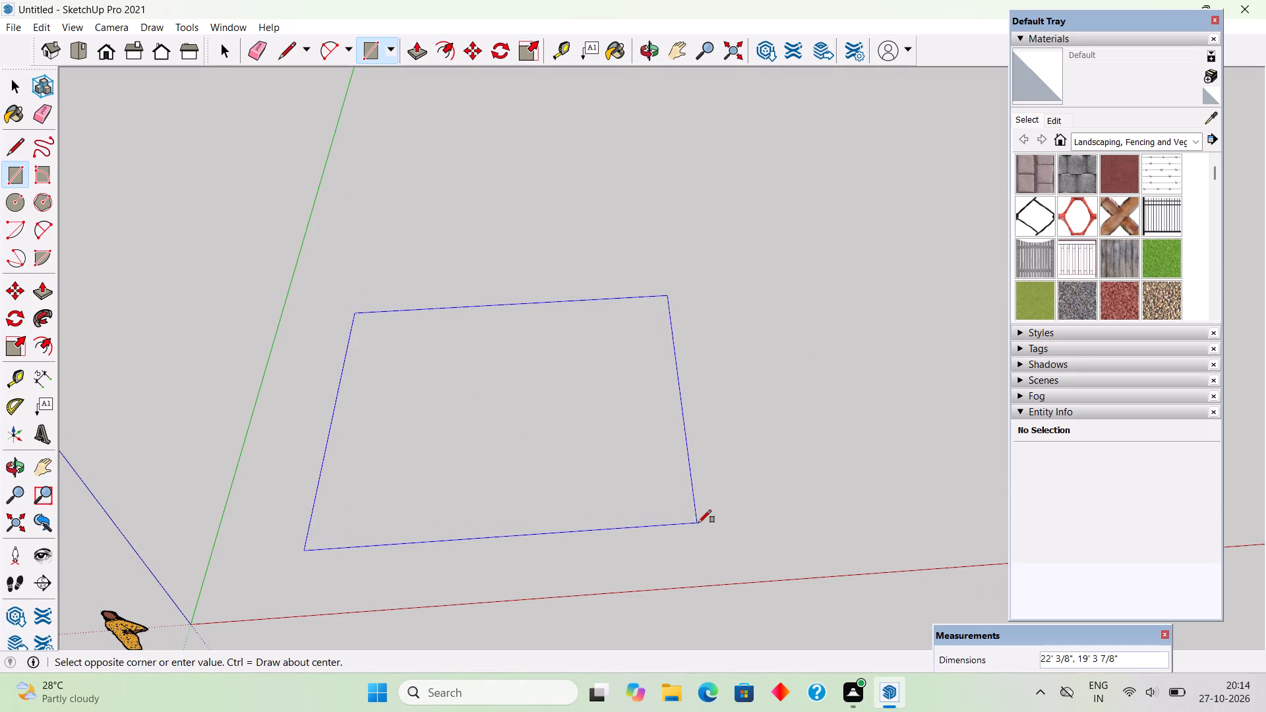
pyautogui.press('r')
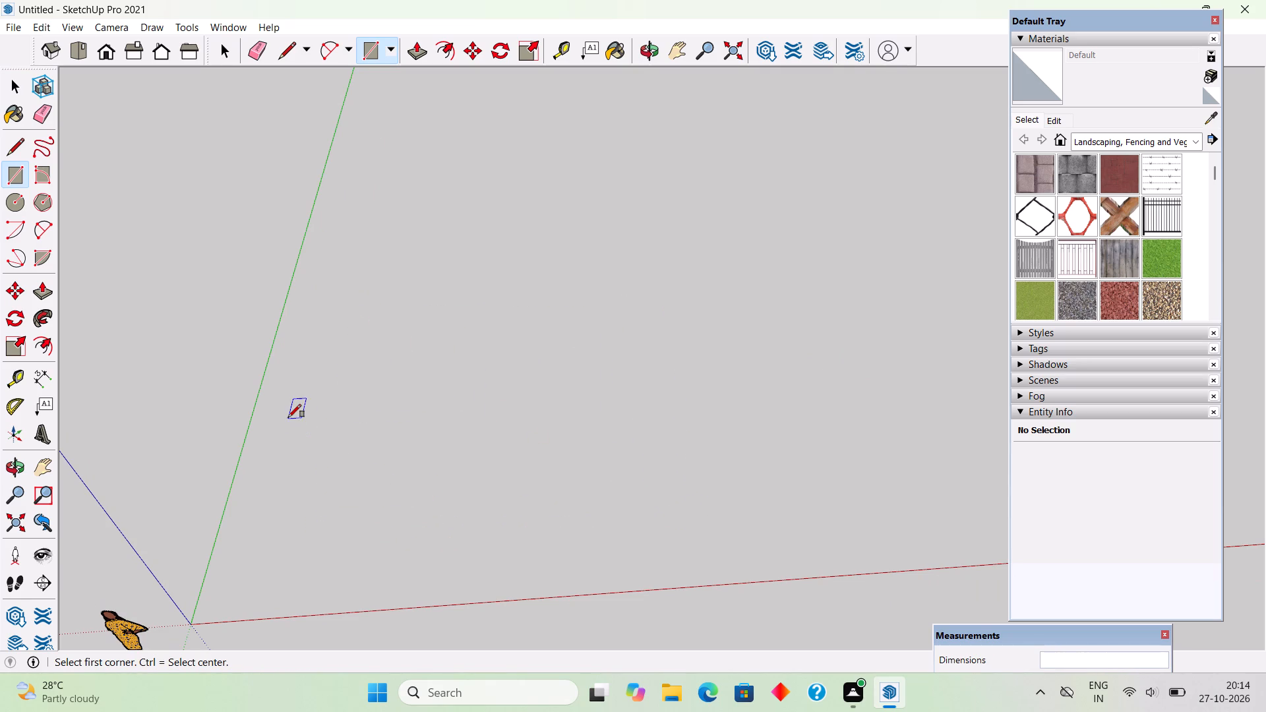
pyautogui.click(288, 417)
pyautogui.write("10'")
pyautogui.write(",10'")
pyautogui.press('Return')
pyautogui.press('space')
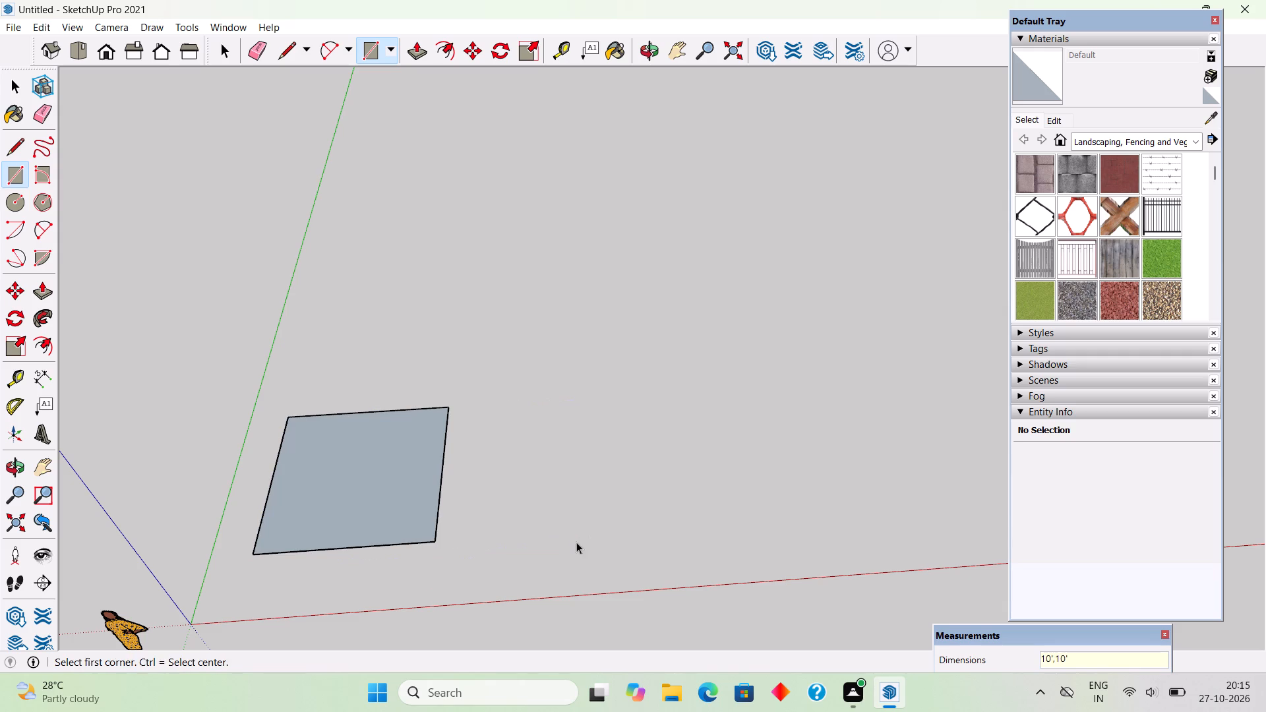
# Push/Pull the square face up 6" to make a floor slab.
pyautogui.moveTo(411, 503); pyautogui.dragTo(431, 427, button='middle')
pyautogui.press('p')
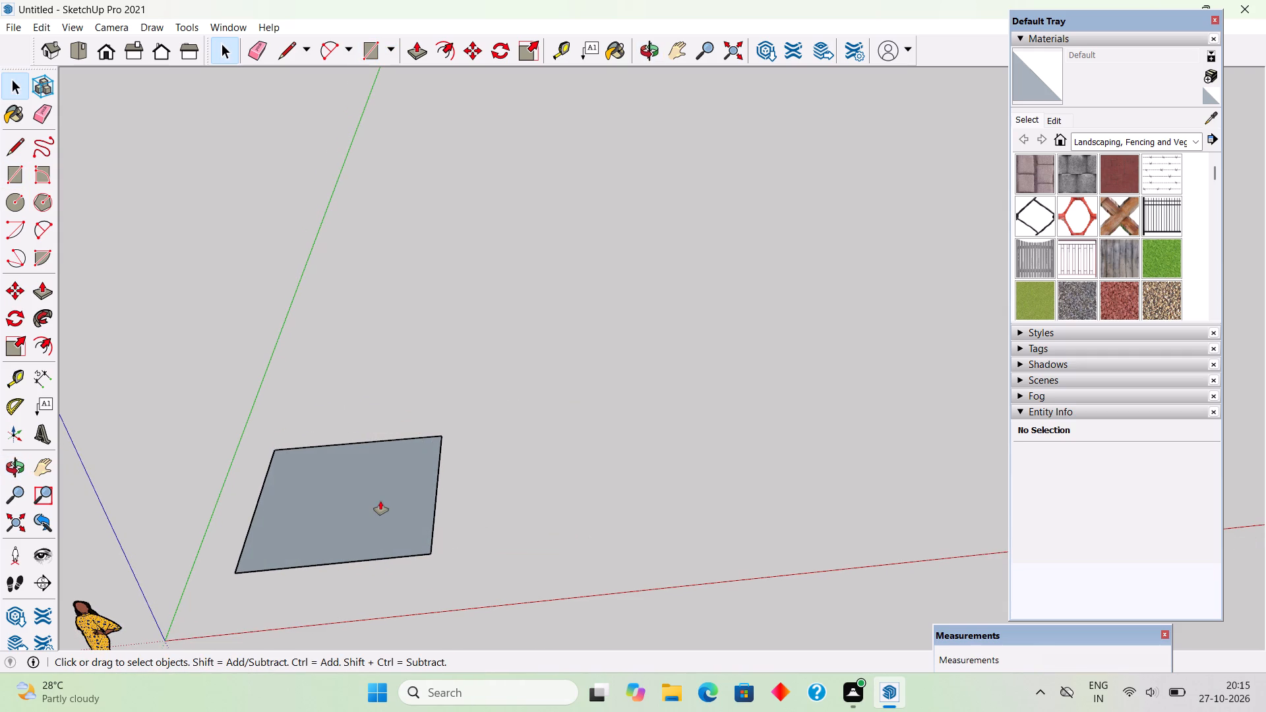
pyautogui.click(380, 501)
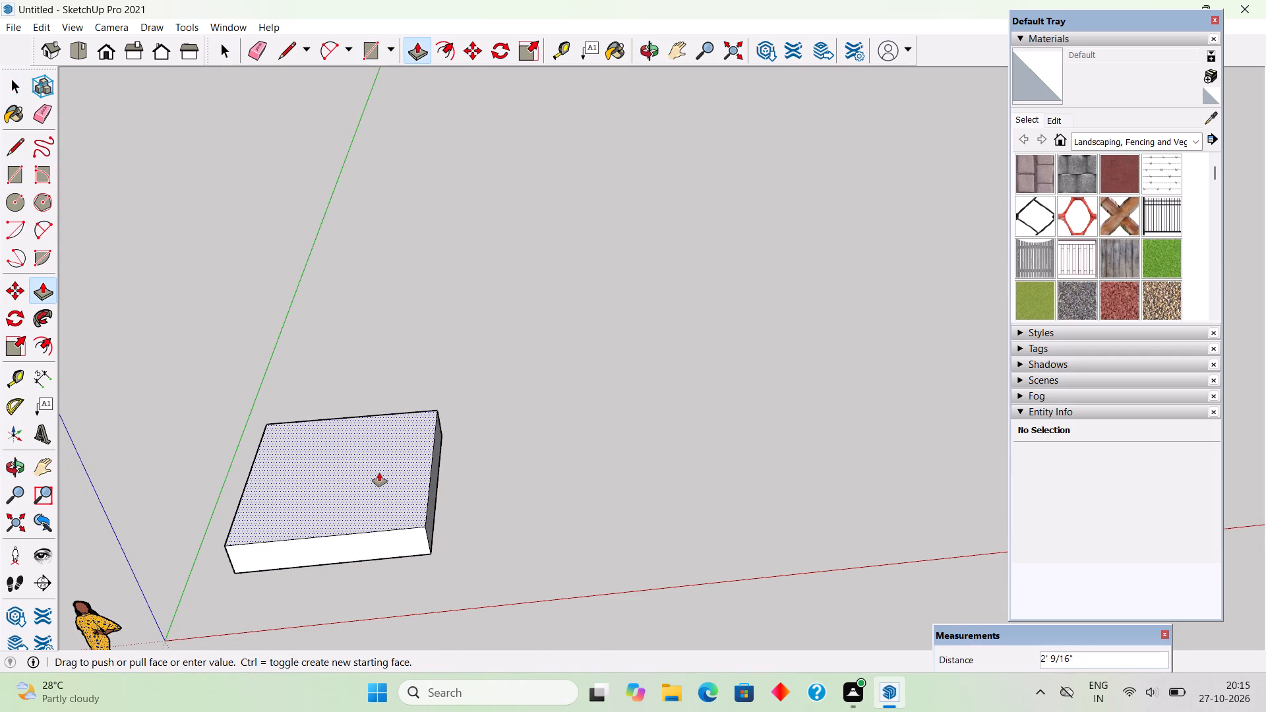
pyautogui.write('6"')
pyautogui.press('Return')
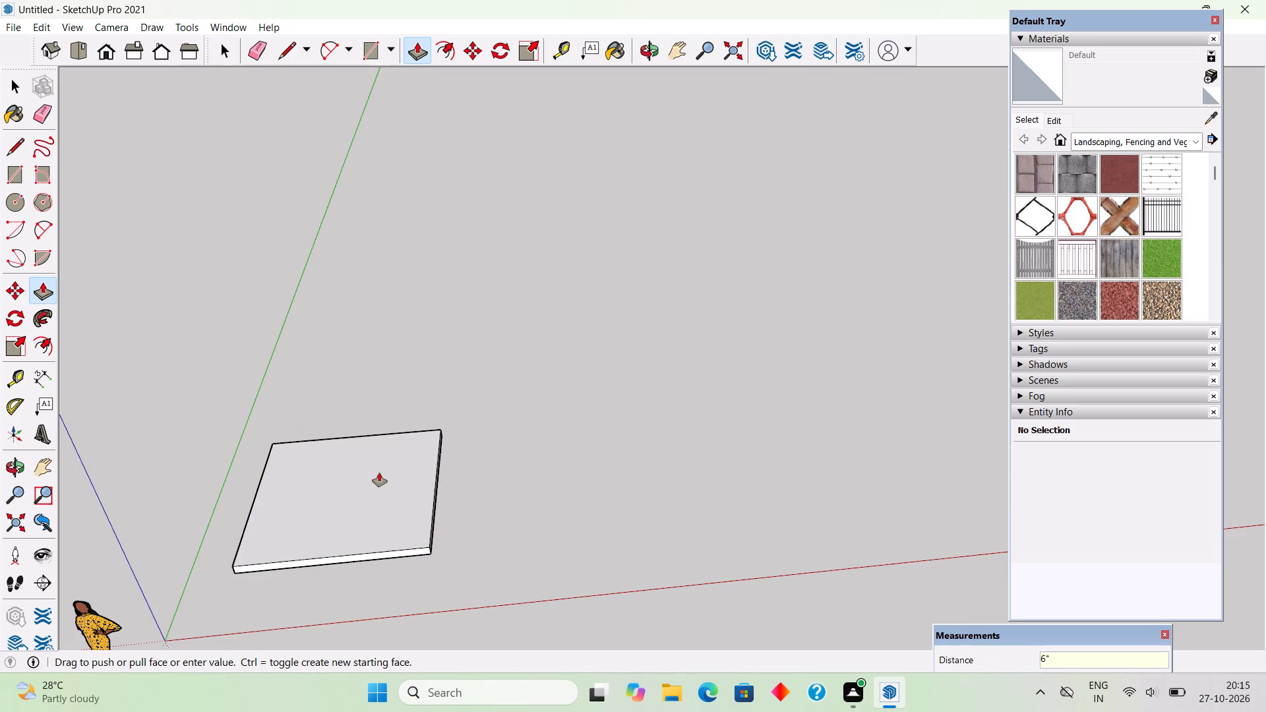
pyautogui.press('space')
# Select the whole slab geometry and make it a group.
pyautogui.tripleClick(375, 519)
pyautogui.rightClick(375, 519)
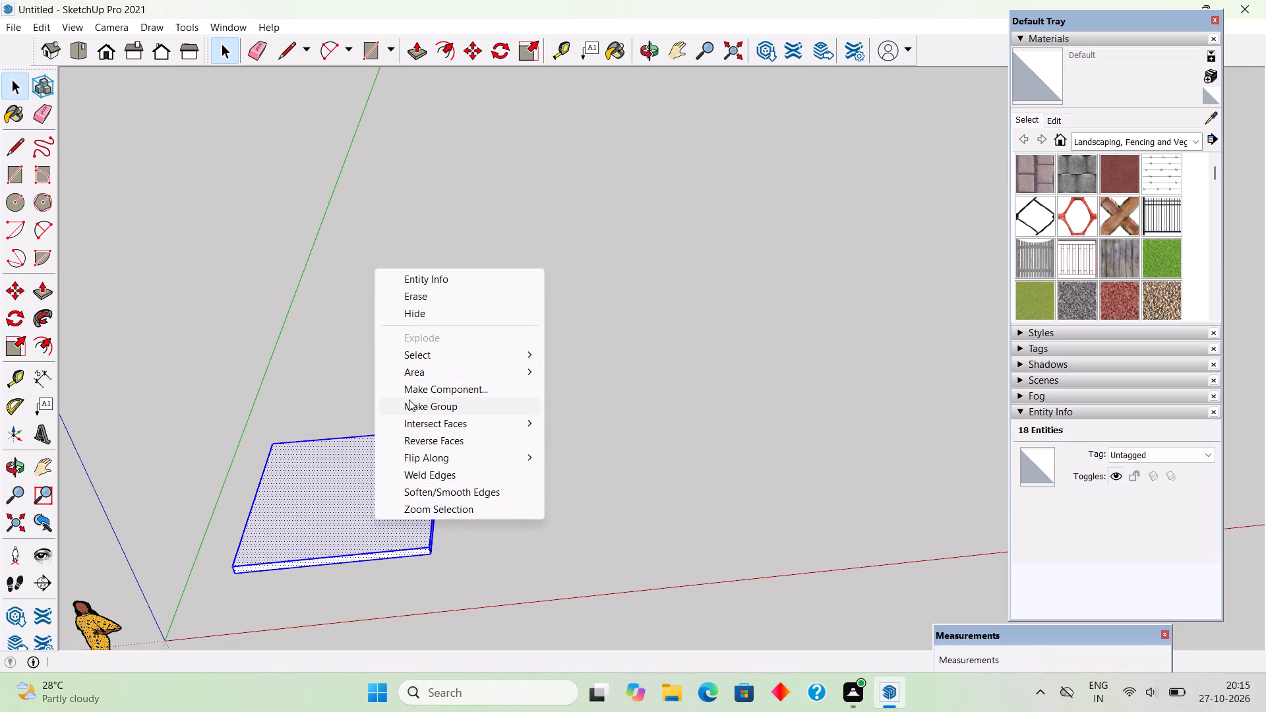
pyautogui.click(409, 400)
# Inside the slab group, extend the slab 5' along the red axis by pulling its end face, and close the group.
pyautogui.scroll(-4, 334, 500)
pyautogui.scroll(-3, 303, 558)
pyautogui.moveTo(229, 603); pyautogui.dragTo(191, 533, button='middle')
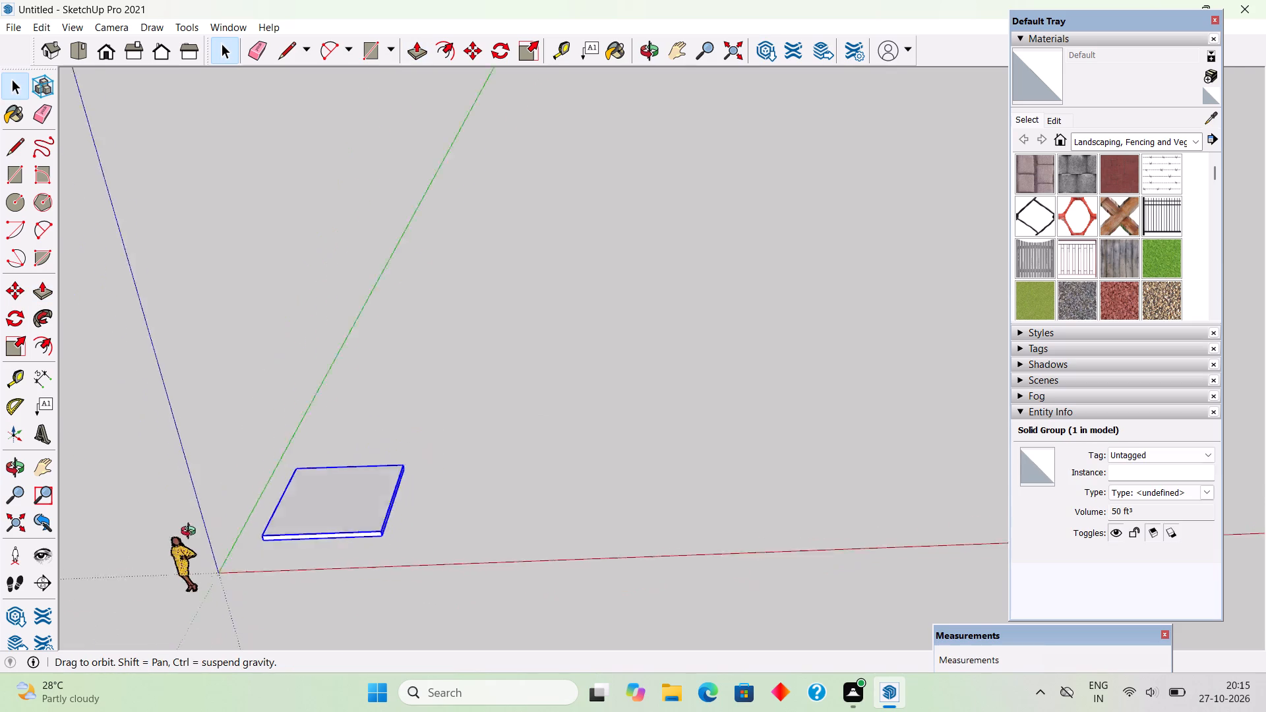
pyautogui.moveTo(191, 533); pyautogui.dragTo(293, 417, button='middle')
pyautogui.scroll(-14, 293, 417)
pyautogui.moveTo(297, 411); pyautogui.dragTo(283, 542, button='middle')
pyautogui.scroll(20, 226, 475)
pyautogui.scroll(6, 226, 475)
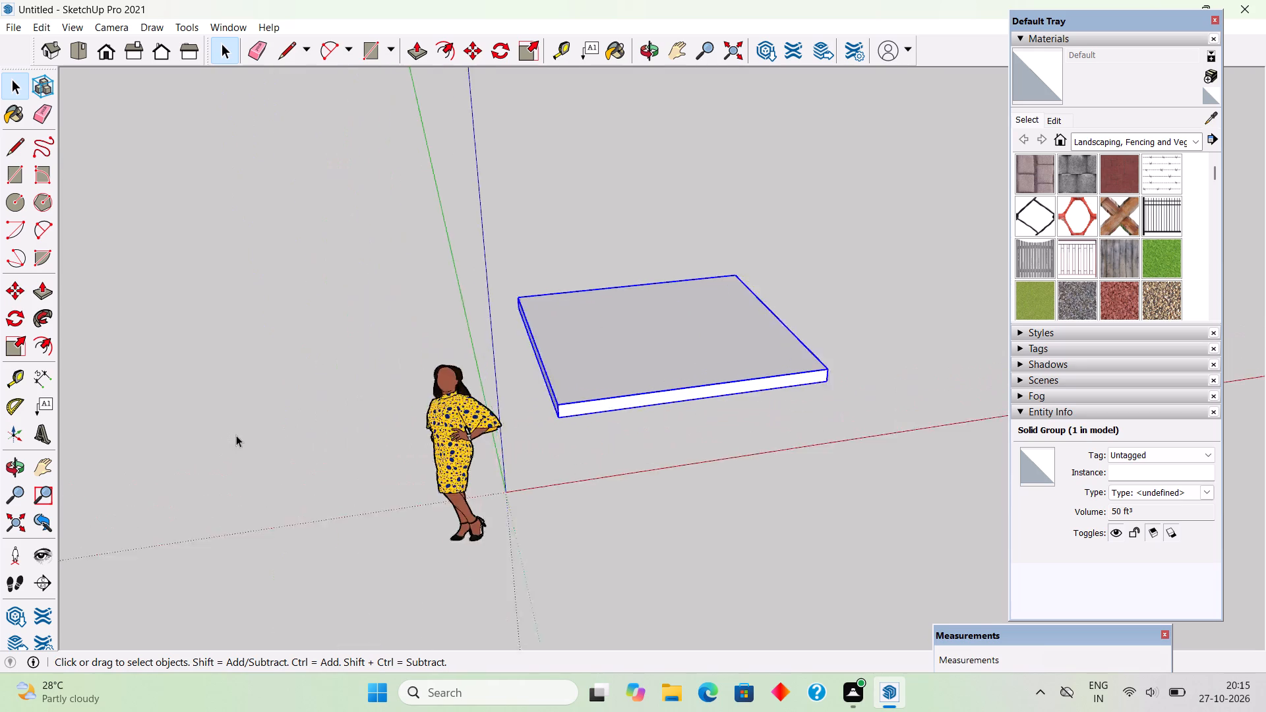
pyautogui.scroll(2, 236, 435)
pyautogui.moveTo(359, 460); pyautogui.dragTo(249, 492, button='middle')
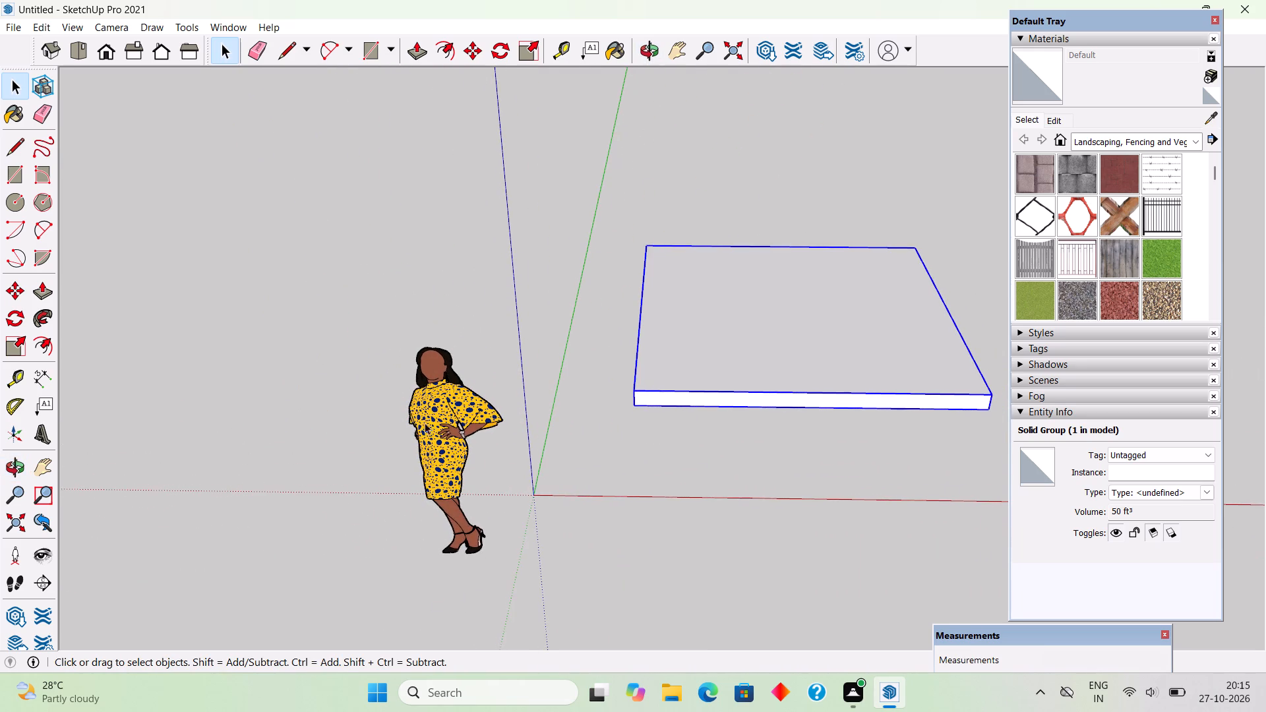
pyautogui.tripleClick(769, 353)
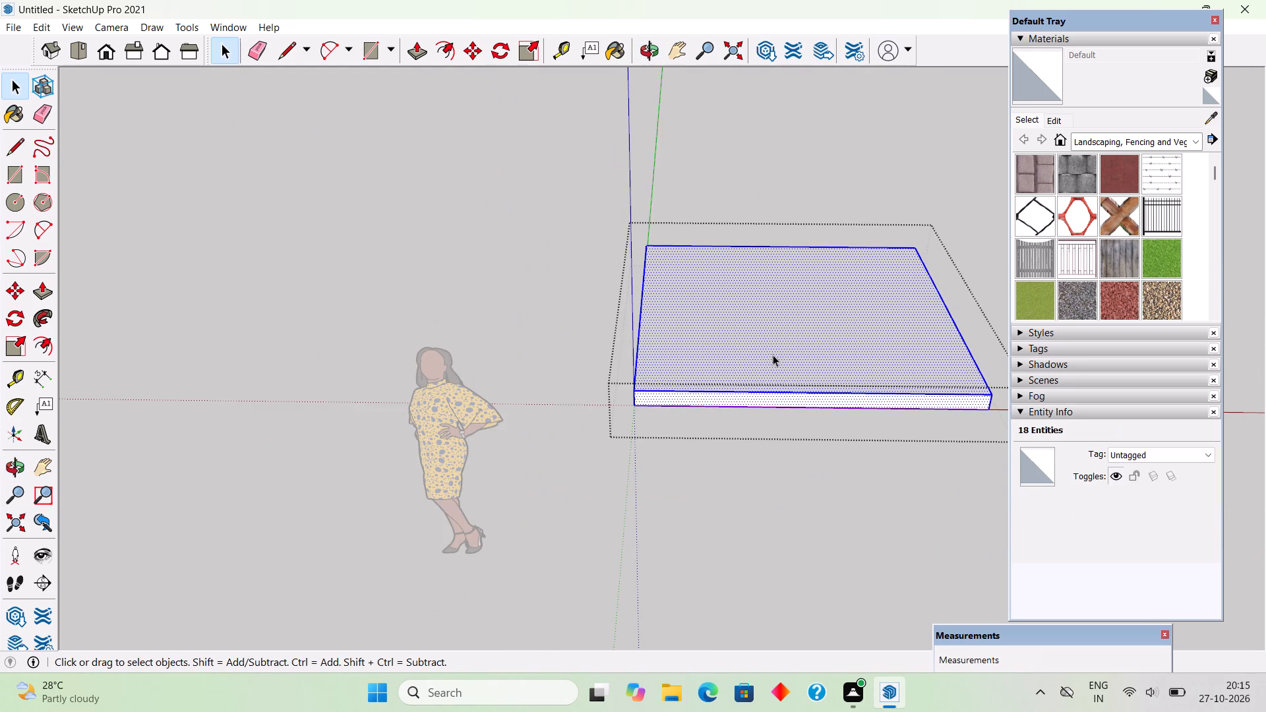
pyautogui.press('p')
pyautogui.moveTo(751, 372); pyautogui.dragTo(519, 332, button='middle')
pyautogui.scroll(-6, 519, 332)
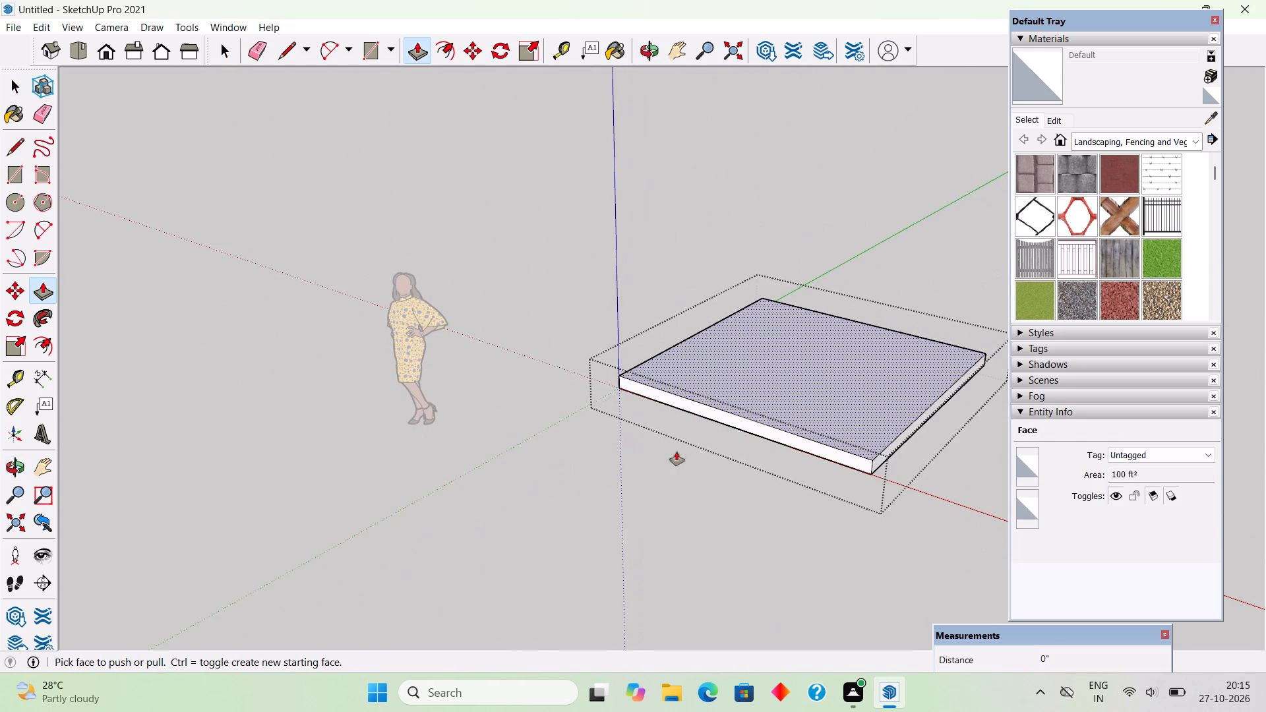
pyautogui.scroll(3, 889, 439)
pyautogui.click(885, 426)
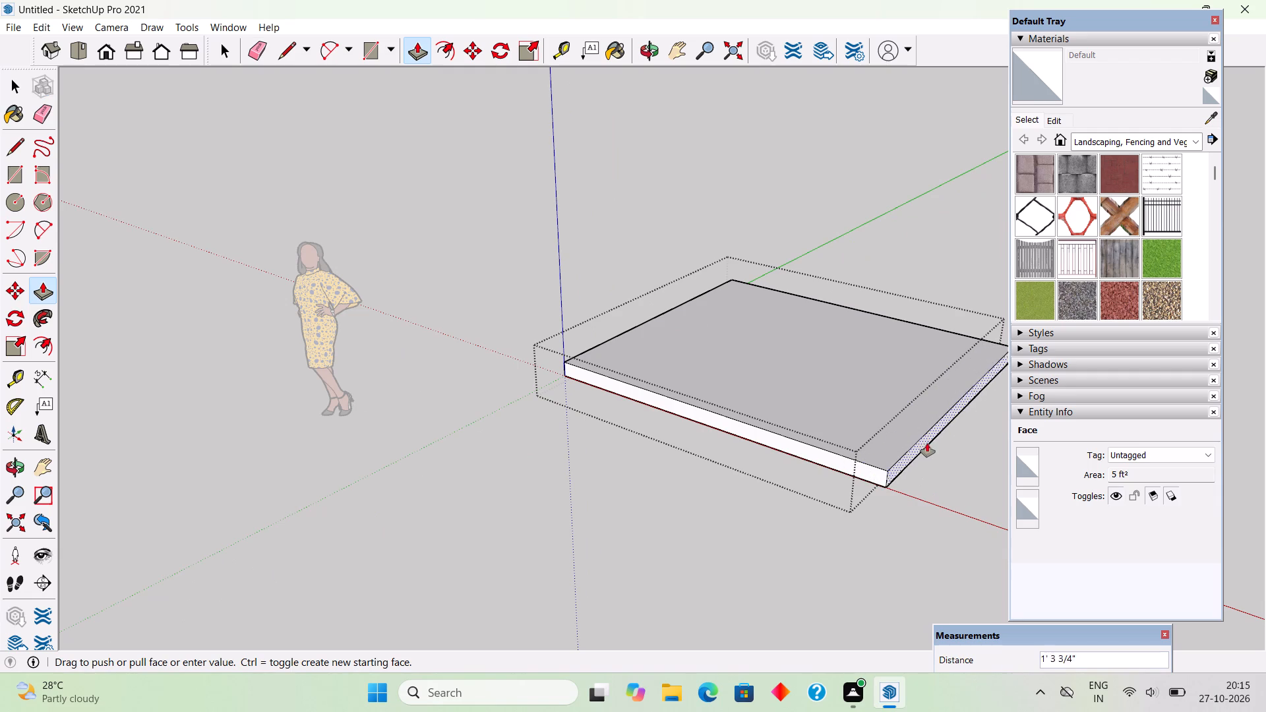
pyautogui.write("5'")
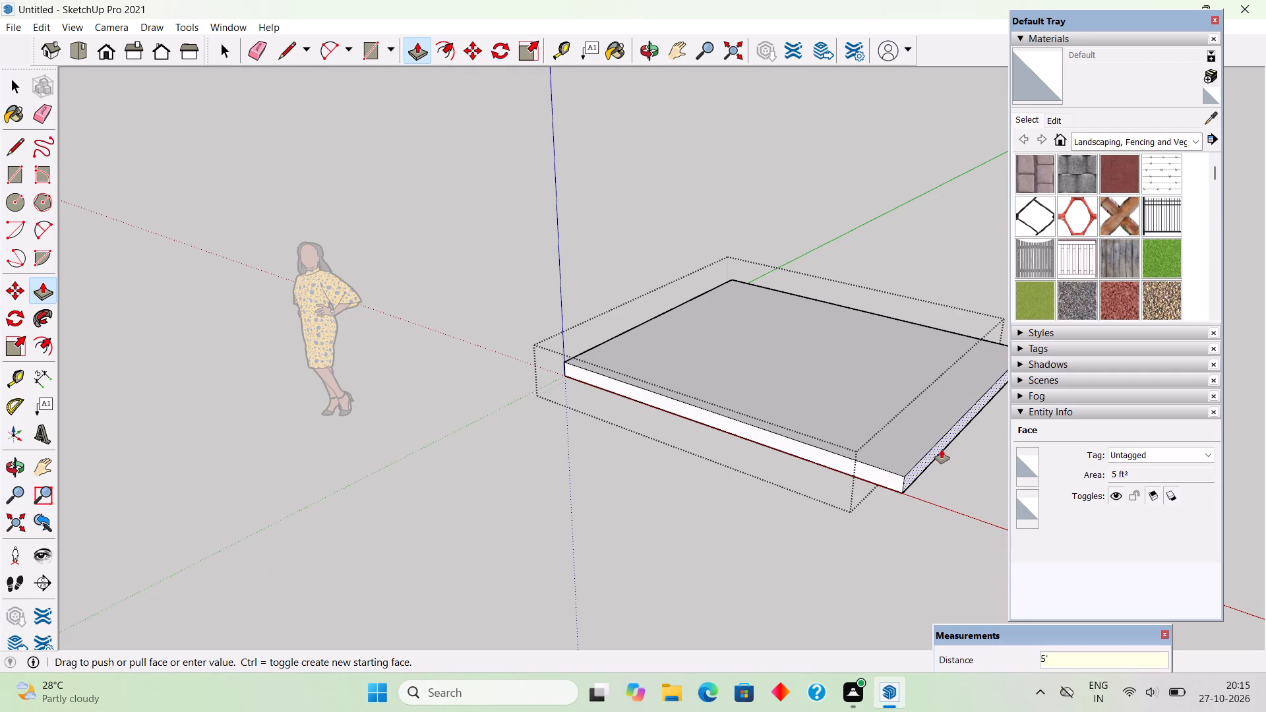
pyautogui.press('Return')
pyautogui.press('space')
pyautogui.scroll(-4, 626, 429)
pyautogui.click(576, 518)
# Place a guide line on the slab's top, 9" in from its long back edge.
pyautogui.scroll(-1, 416, 386)
pyautogui.moveTo(424, 412); pyautogui.dragTo(704, 552, button='middle')
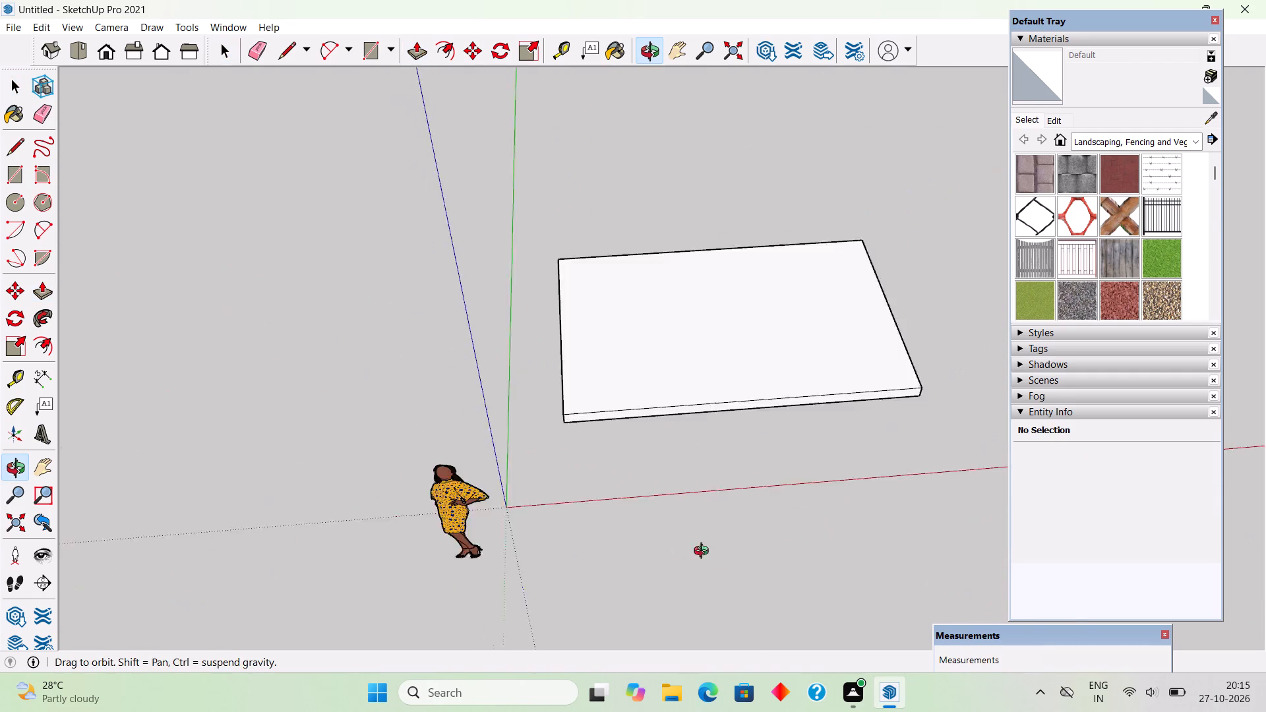
pyautogui.moveTo(704, 552); pyautogui.dragTo(791, 601, button='middle')
pyautogui.moveTo(658, 436); pyautogui.dragTo(508, 437, button='middle')
pyautogui.scroll(4, 799, 195)
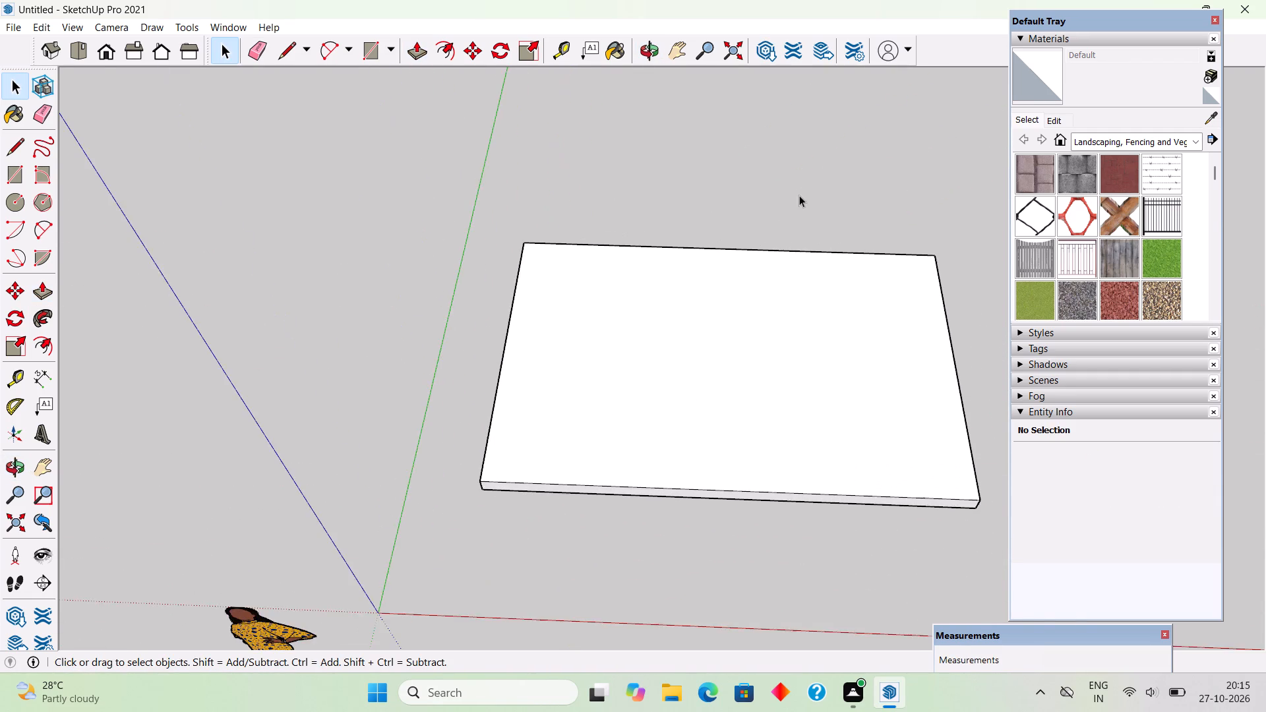
pyautogui.scroll(4, 832, 211)
pyautogui.moveTo(833, 212); pyautogui.dragTo(895, 345, button='middle')
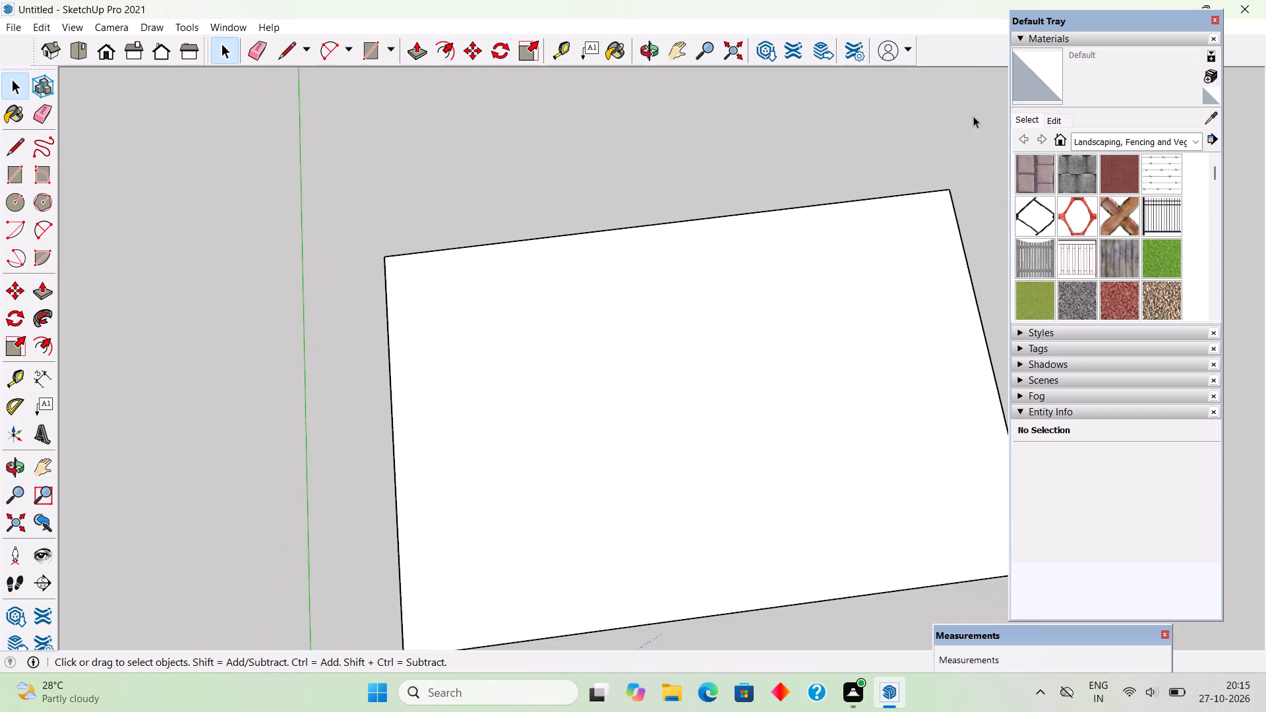
pyautogui.scroll(3, 971, 118)
pyautogui.moveTo(896, 279); pyautogui.dragTo(869, 357, button='middle')
pyautogui.press('t')
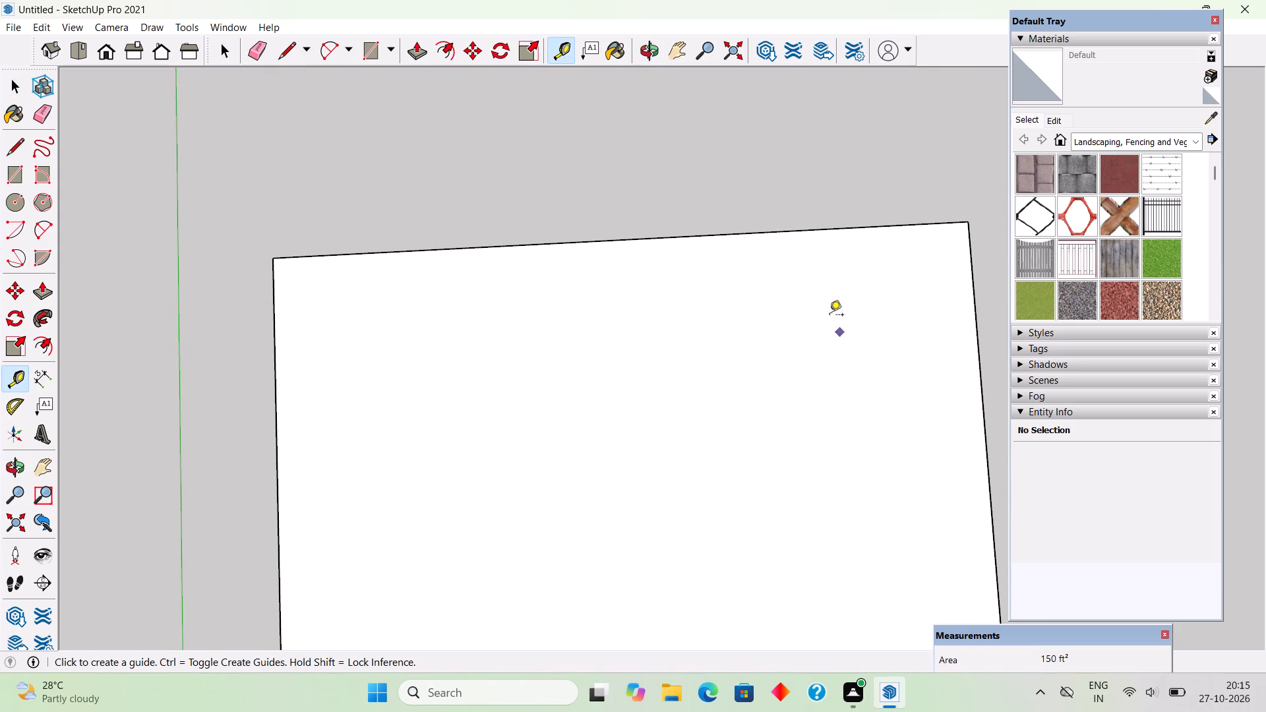
pyautogui.click(820, 230)
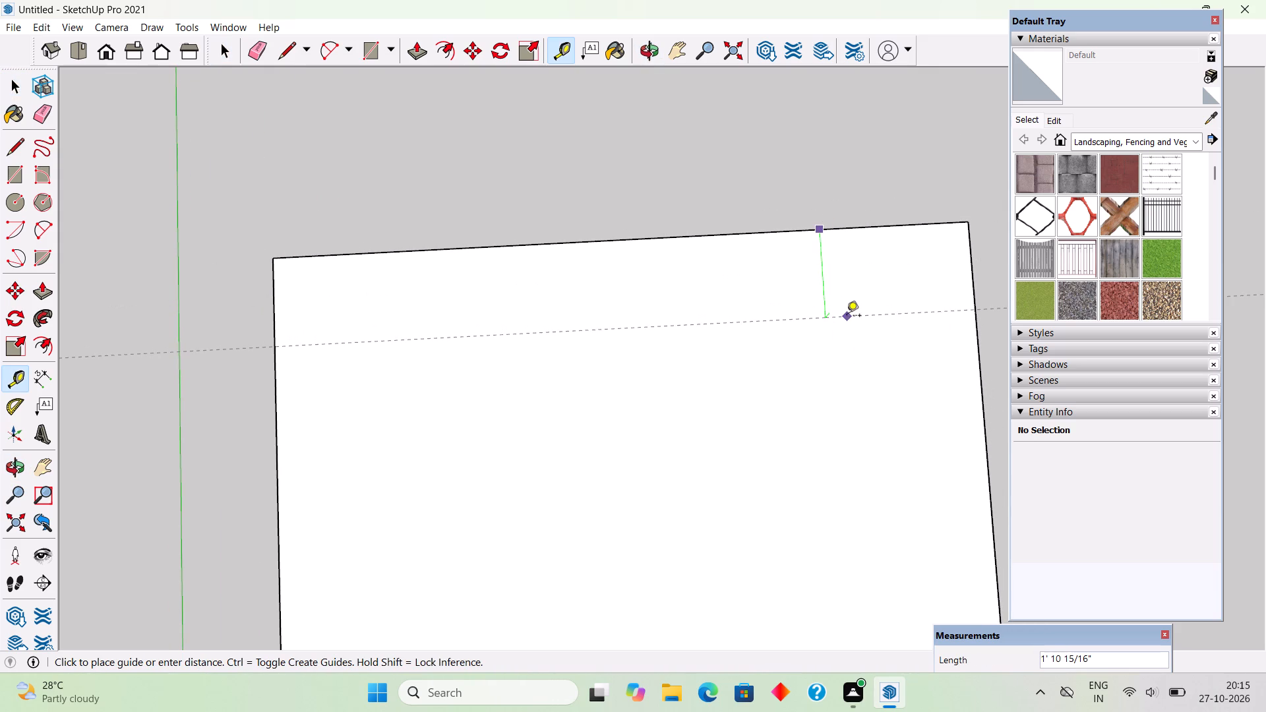
pyautogui.press('9')
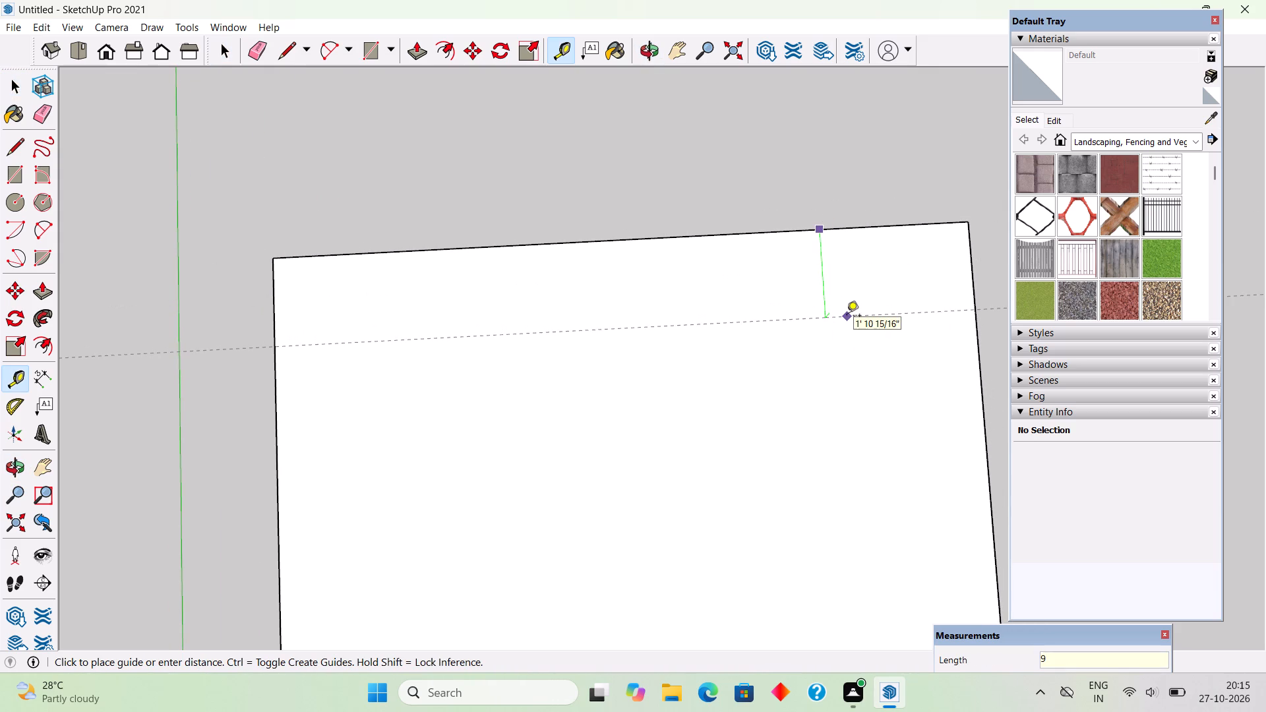
pyautogui.hotkey('shift', '"')
pyautogui.press('Return')
# Build a 10' high back wall from a rectangle spanning the strip between the slab's back edge and the guide.
pyautogui.press('r')
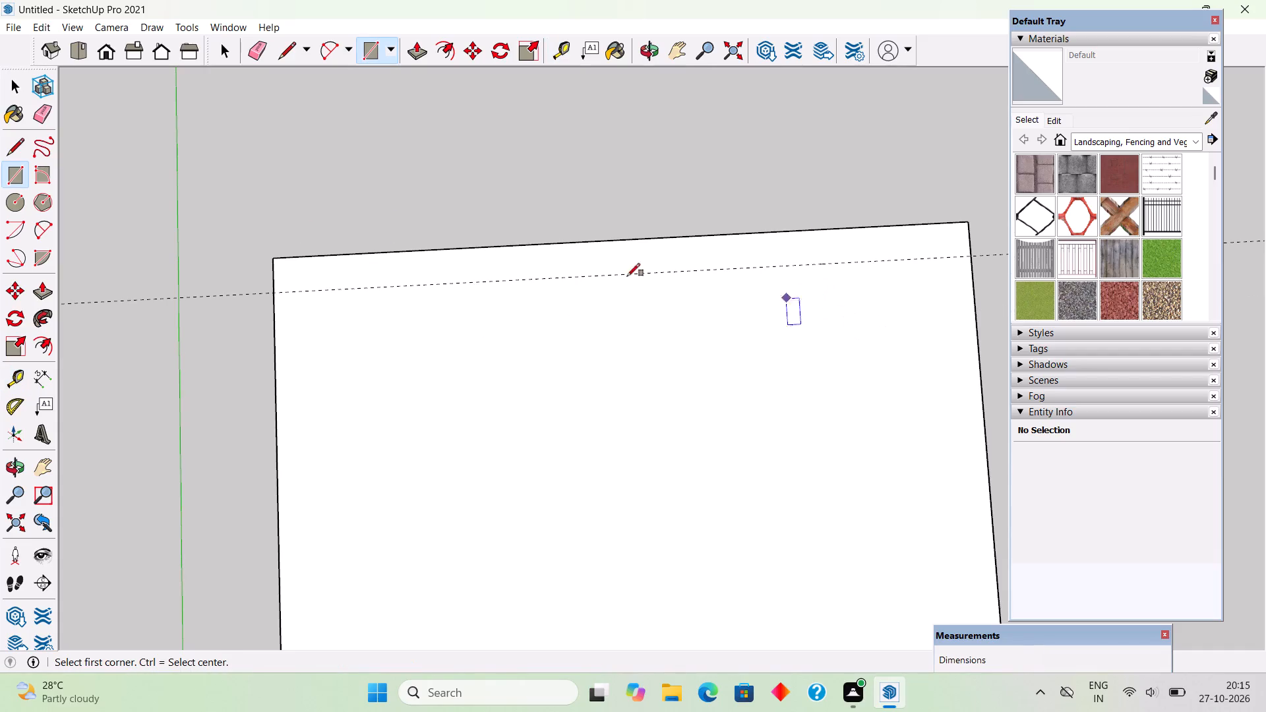
pyautogui.click(276, 260)
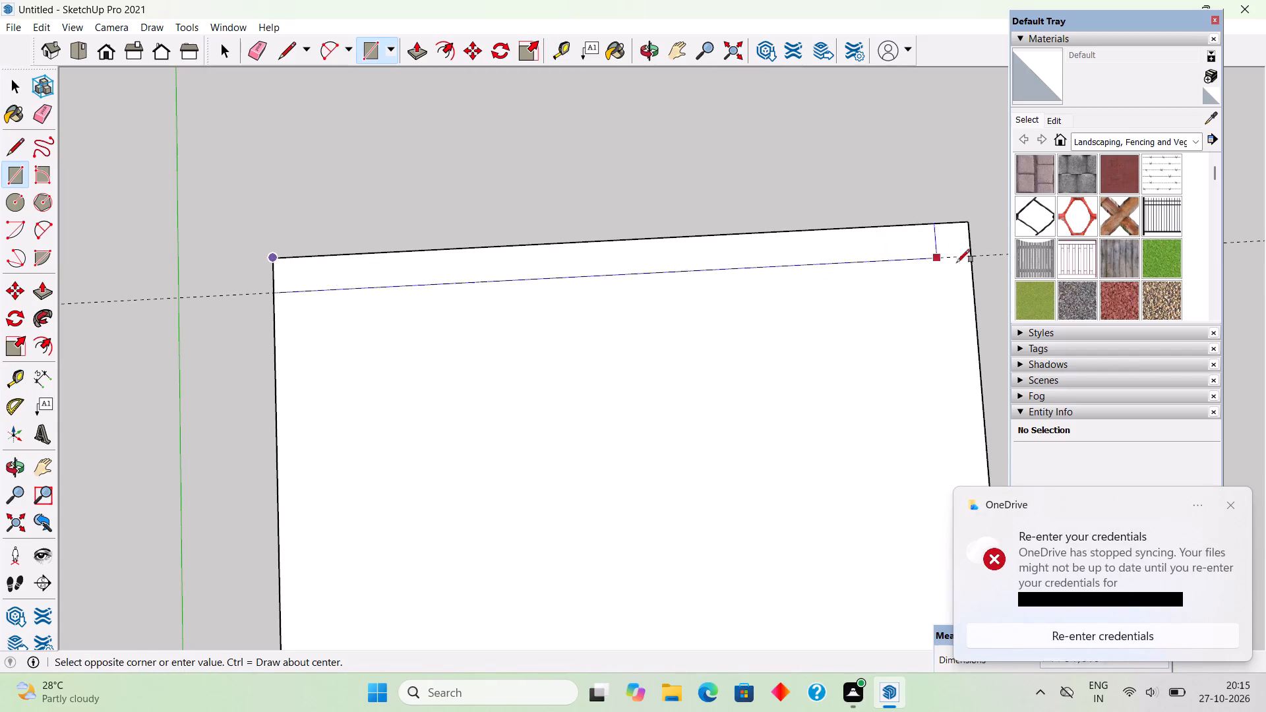
pyautogui.click(973, 256)
pyautogui.press('p')
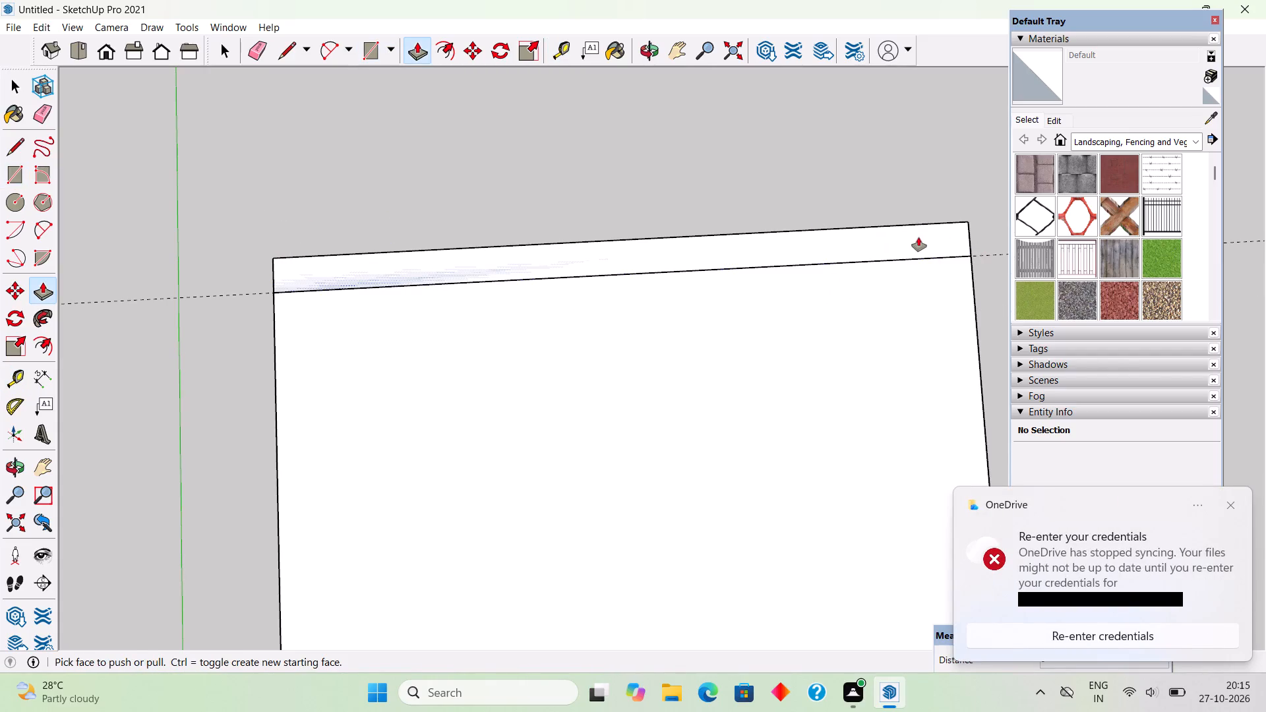
pyautogui.click(919, 237)
pyautogui.write("10'")
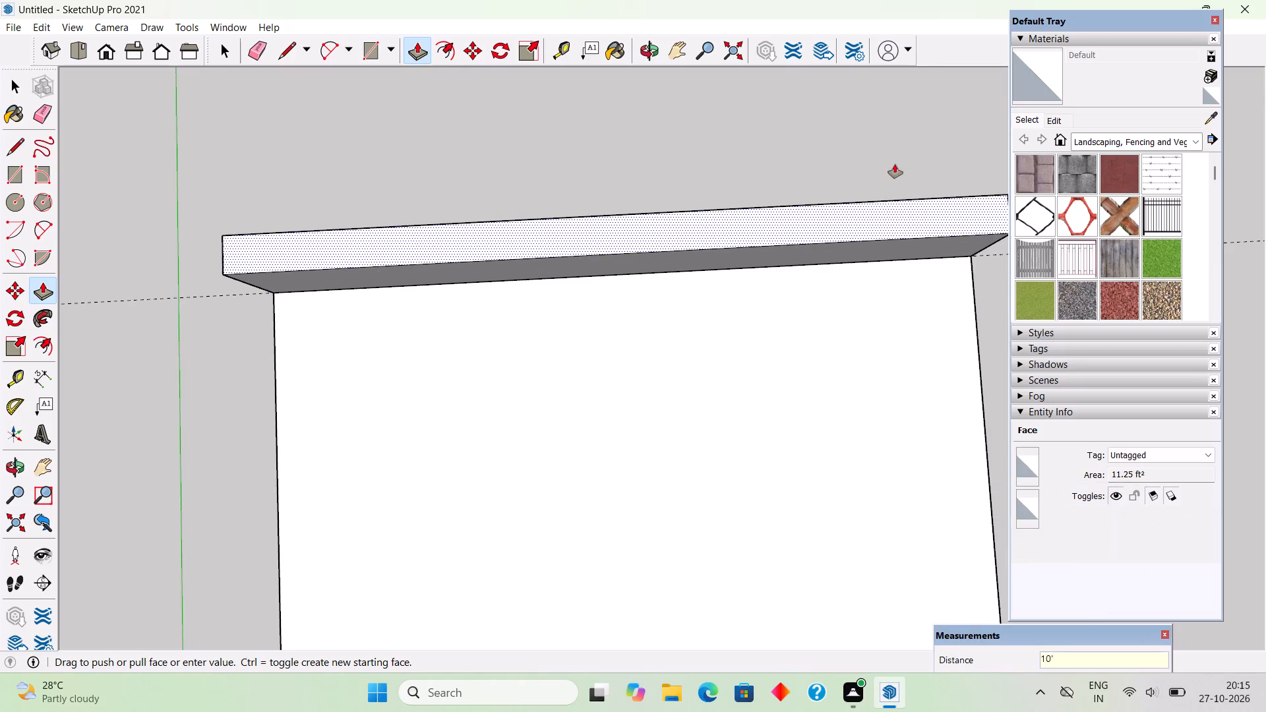
pyautogui.press('Return')
pyautogui.press('space')
# Select all of the back wall's geometry, make it a group and clear the selection.
pyautogui.scroll(-10, 828, 376)
pyautogui.moveTo(884, 366); pyautogui.dragTo(810, 67, button='middle')
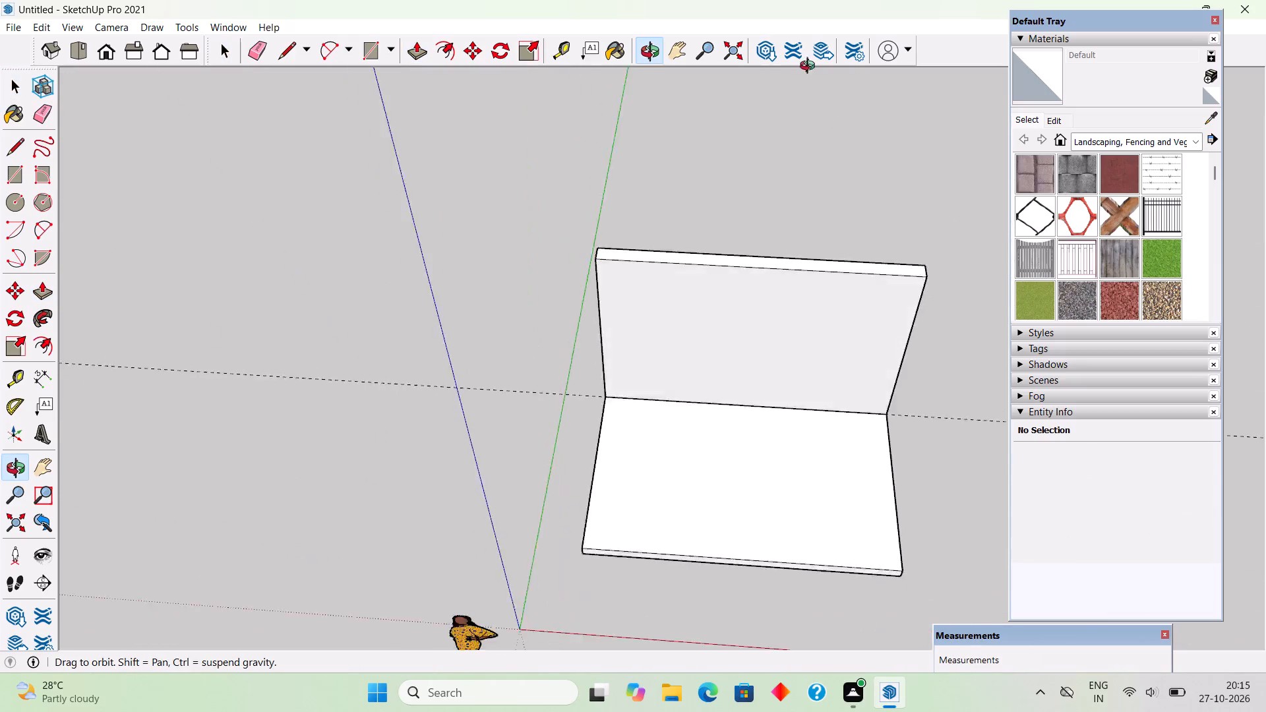
pyautogui.moveTo(810, 67); pyautogui.dragTo(791, 14, button='middle')
pyautogui.scroll(2, 861, 360)
pyautogui.moveTo(823, 470); pyautogui.dragTo(908, 334, button='middle')
pyautogui.scroll(3, 868, 340)
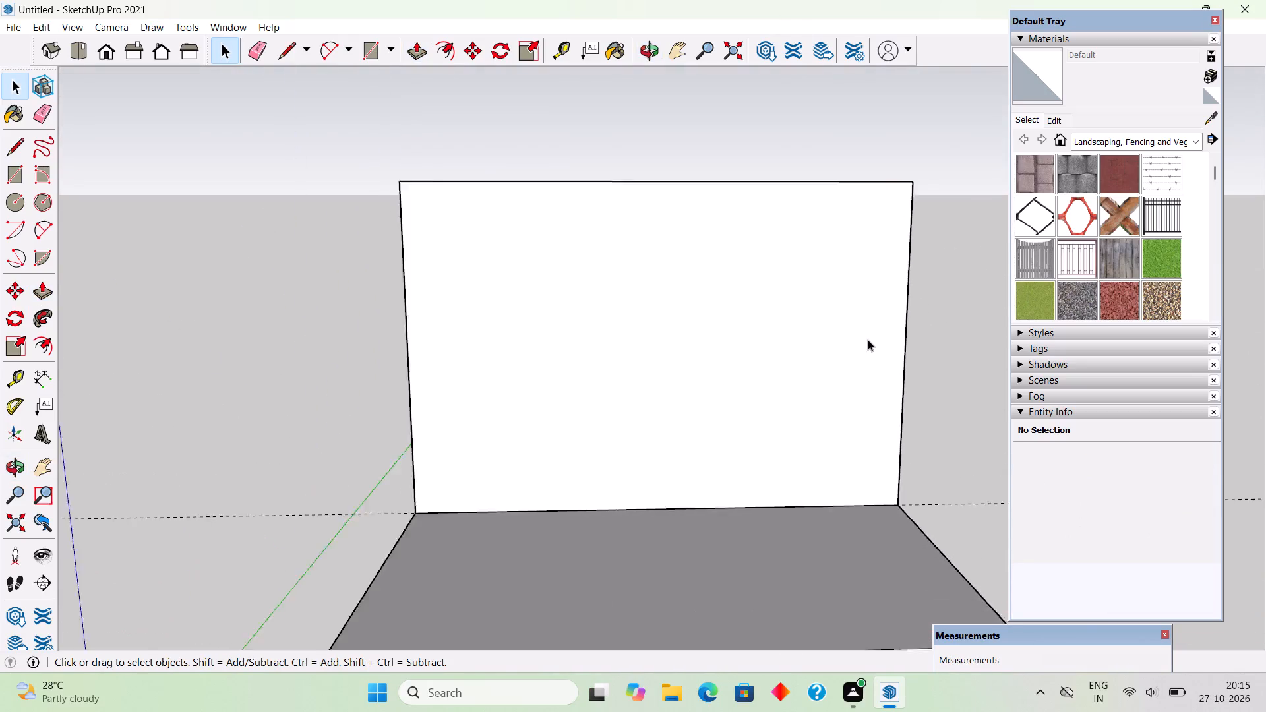
pyautogui.scroll(2, 868, 340)
pyautogui.tripleClick(868, 340)
pyautogui.rightClick(868, 340)
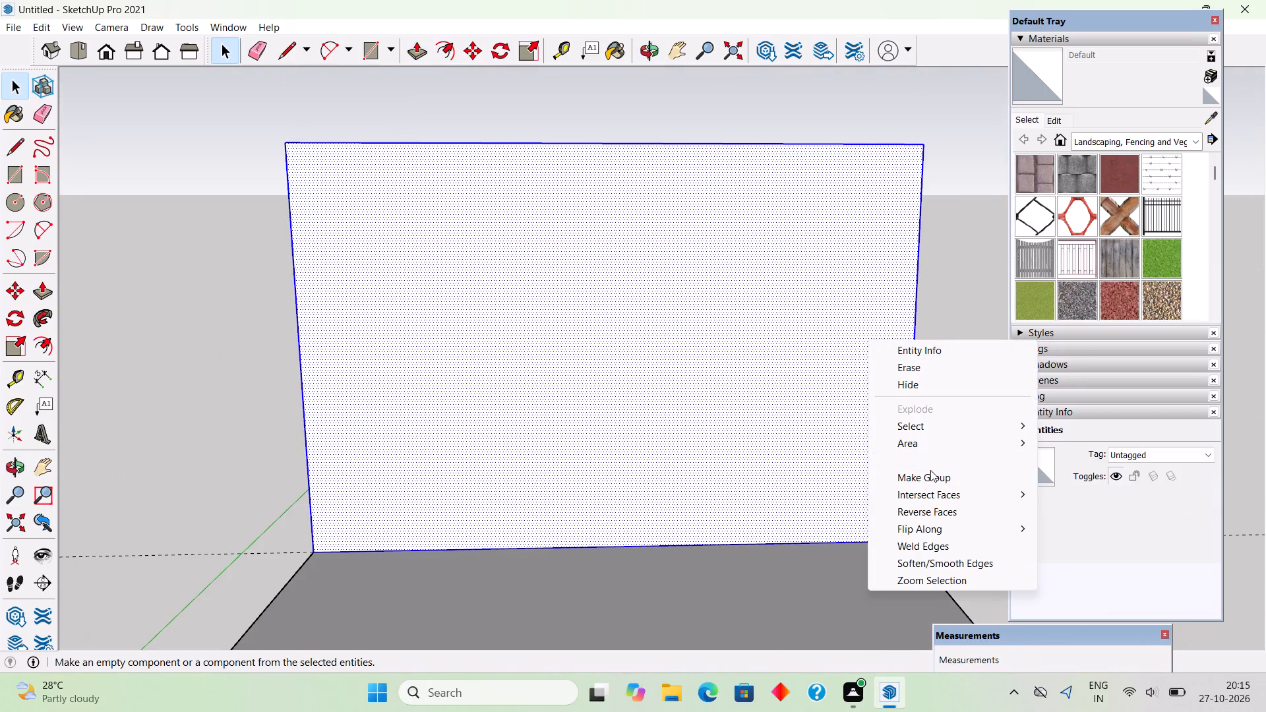
pyautogui.click(930, 470)
pyautogui.moveTo(800, 365); pyautogui.dragTo(806, 373, button='middle')
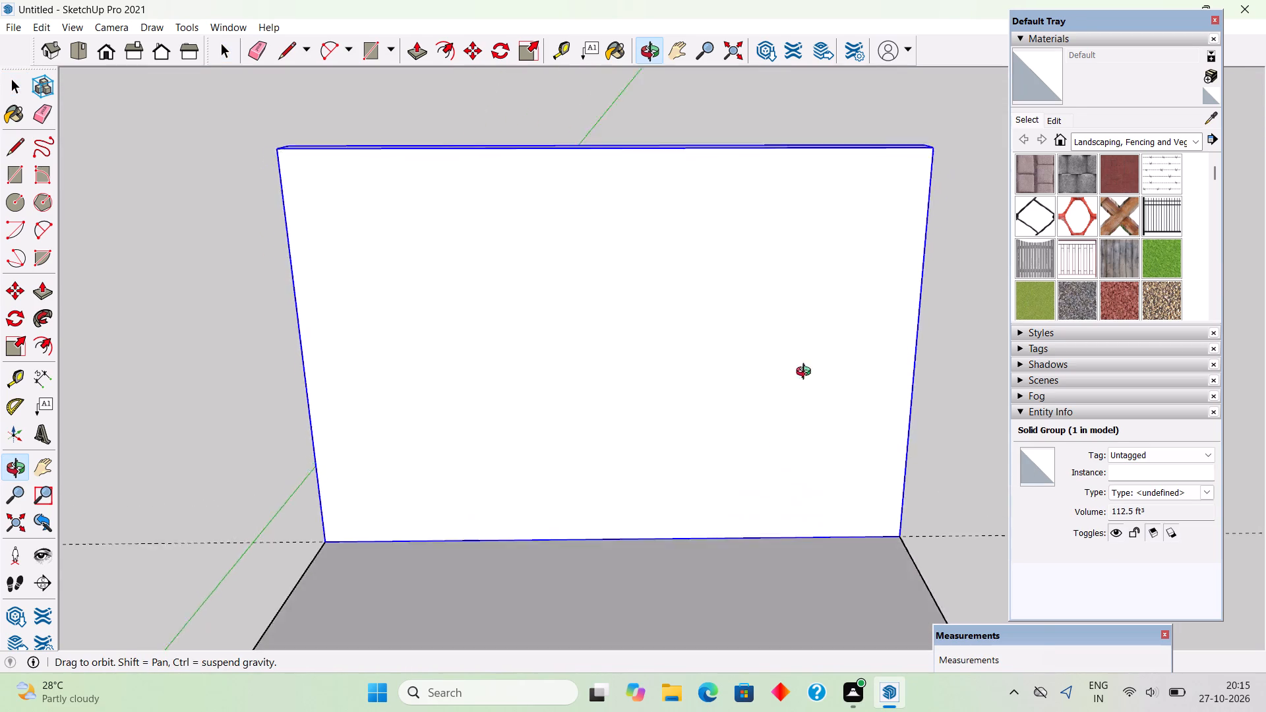
pyautogui.moveTo(806, 373); pyautogui.dragTo(829, 308, button='middle')
pyautogui.click(956, 311)
# Examine the front face of the back wall and its junction with the slab from several angles.
pyautogui.scroll(1, 404, 342)
pyautogui.moveTo(456, 358); pyautogui.dragTo(393, 377, button='middle')
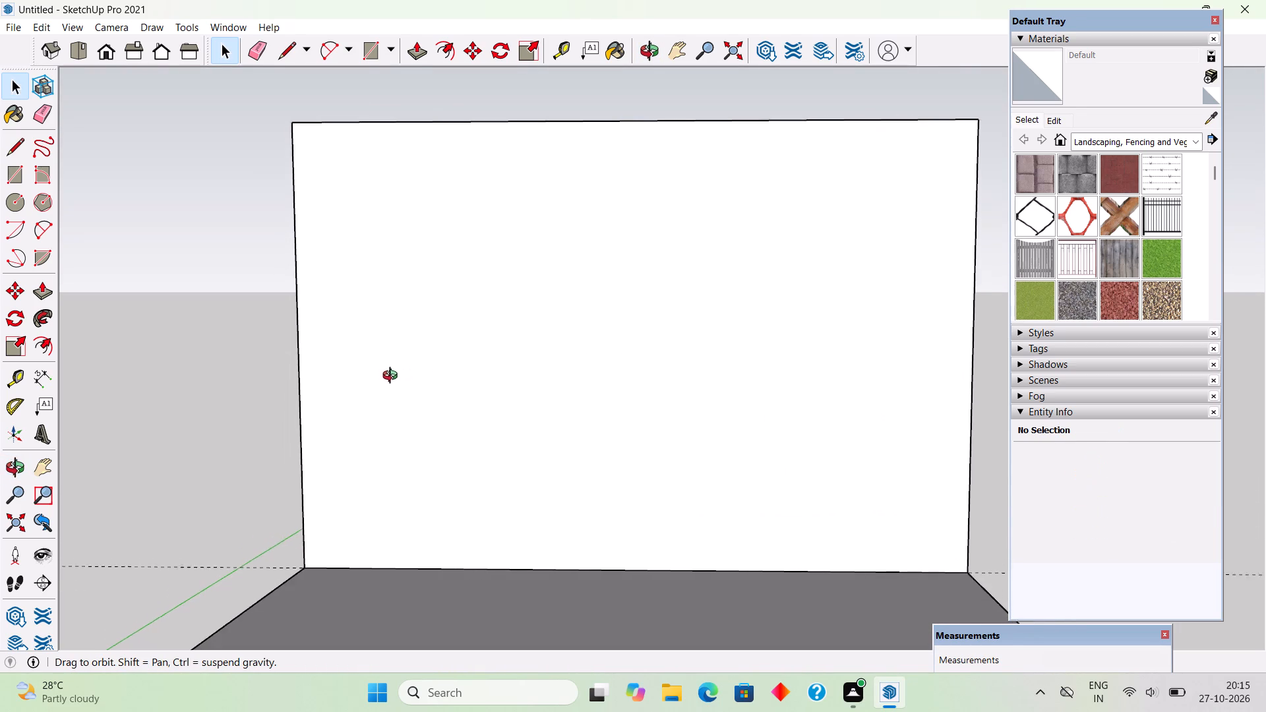
pyautogui.moveTo(393, 377); pyautogui.dragTo(388, 378, button='middle')
pyautogui.scroll(2, 388, 378)
pyautogui.scroll(-9, 390, 372)
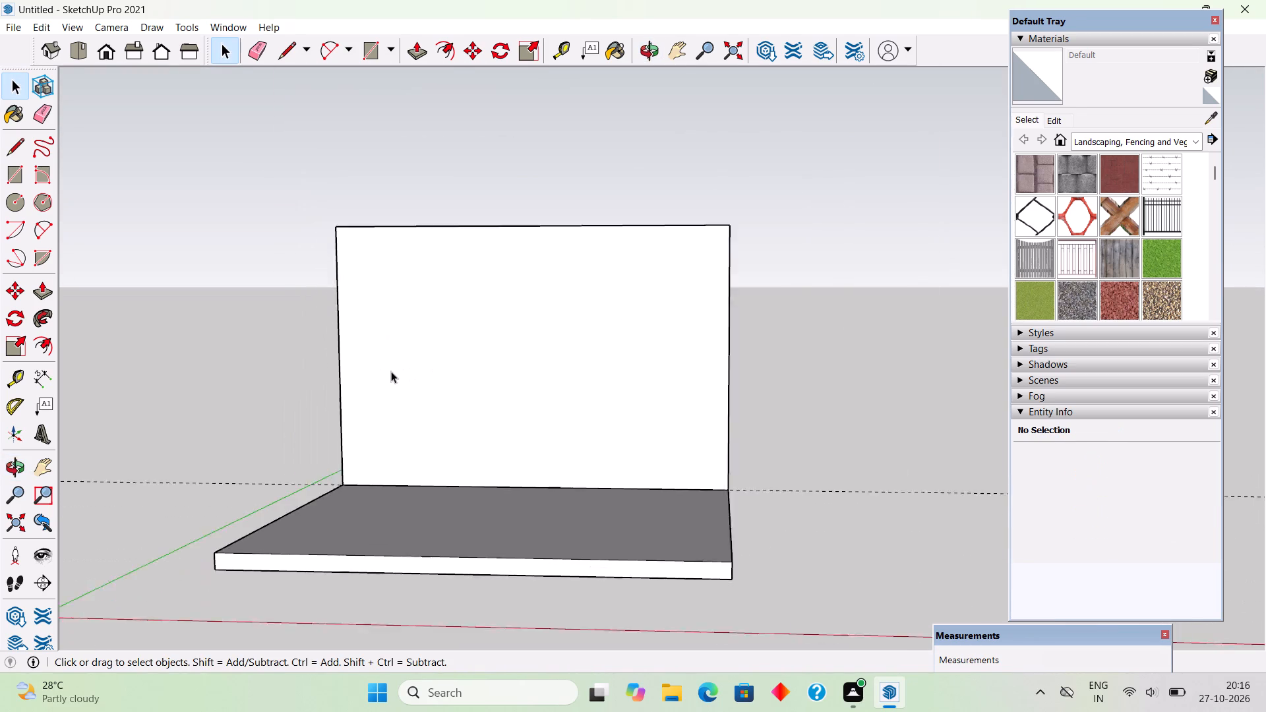
pyautogui.moveTo(387, 395); pyautogui.dragTo(520, 454, button='middle')
pyautogui.scroll(4, 226, 460)
pyautogui.moveTo(479, 456); pyautogui.dragTo(464, 435, button='middle')
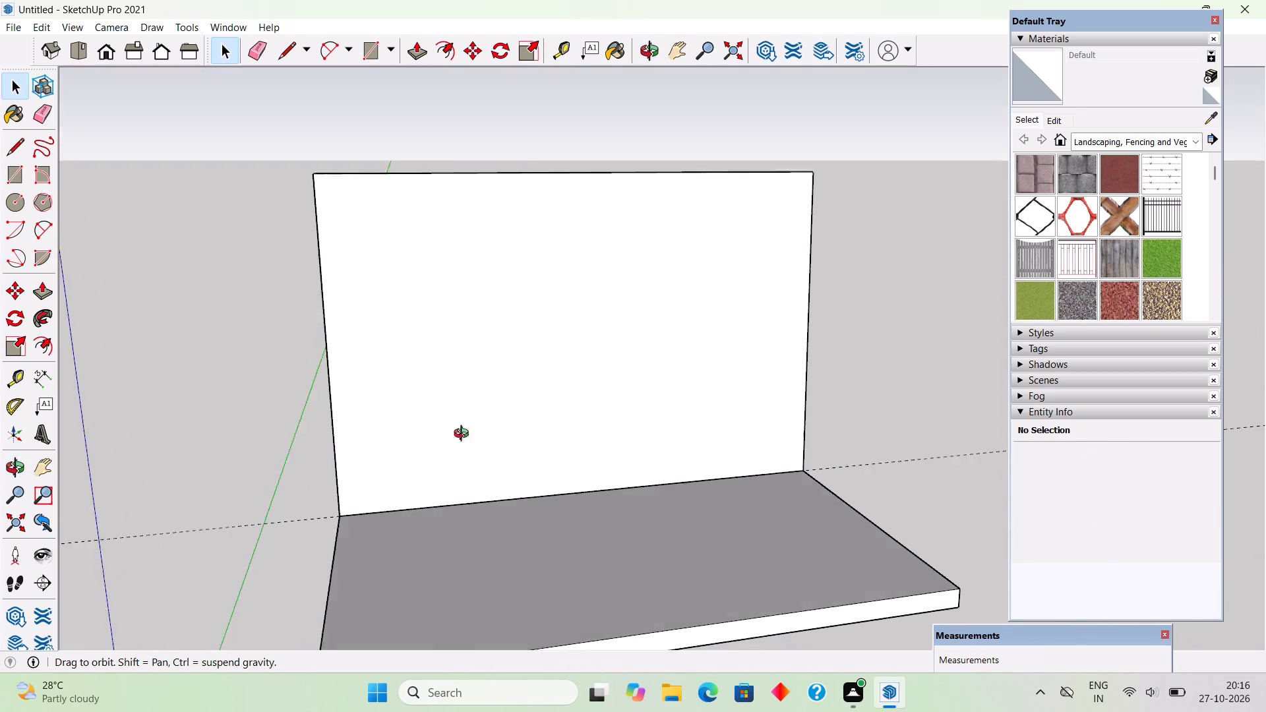
pyautogui.moveTo(464, 435); pyautogui.dragTo(421, 400, button='middle')
pyautogui.scroll(1, 417, 401)
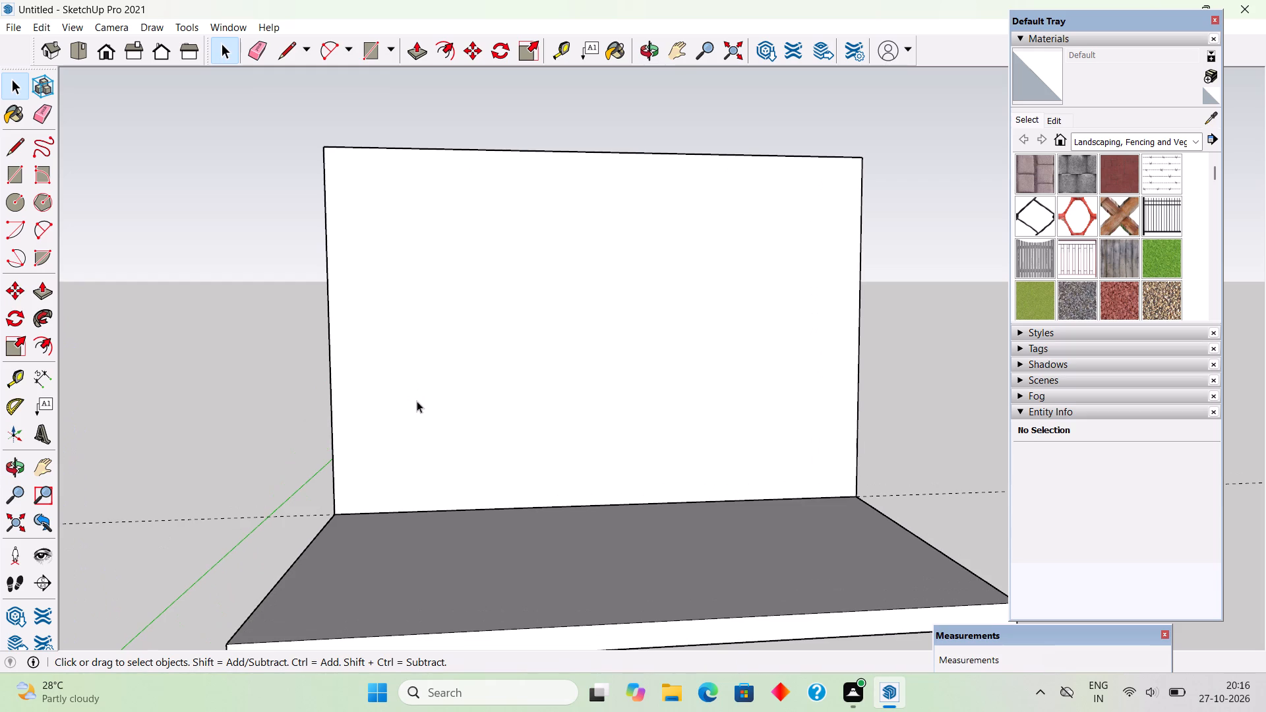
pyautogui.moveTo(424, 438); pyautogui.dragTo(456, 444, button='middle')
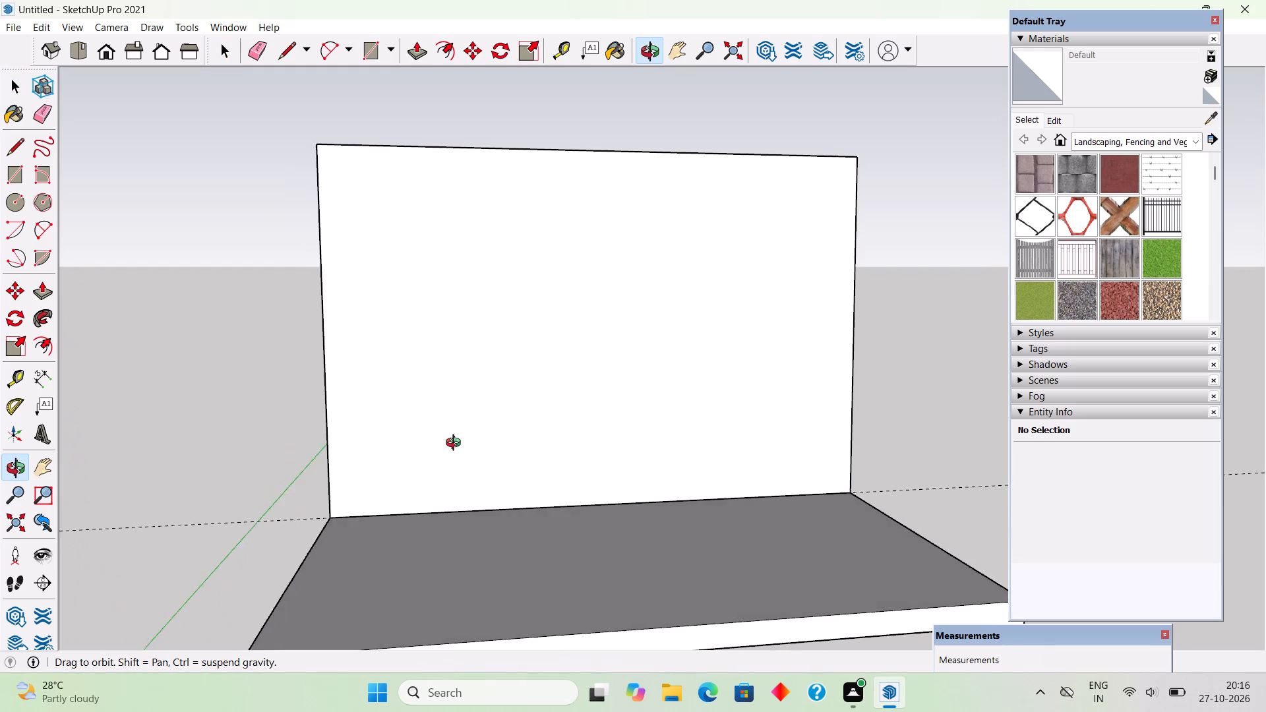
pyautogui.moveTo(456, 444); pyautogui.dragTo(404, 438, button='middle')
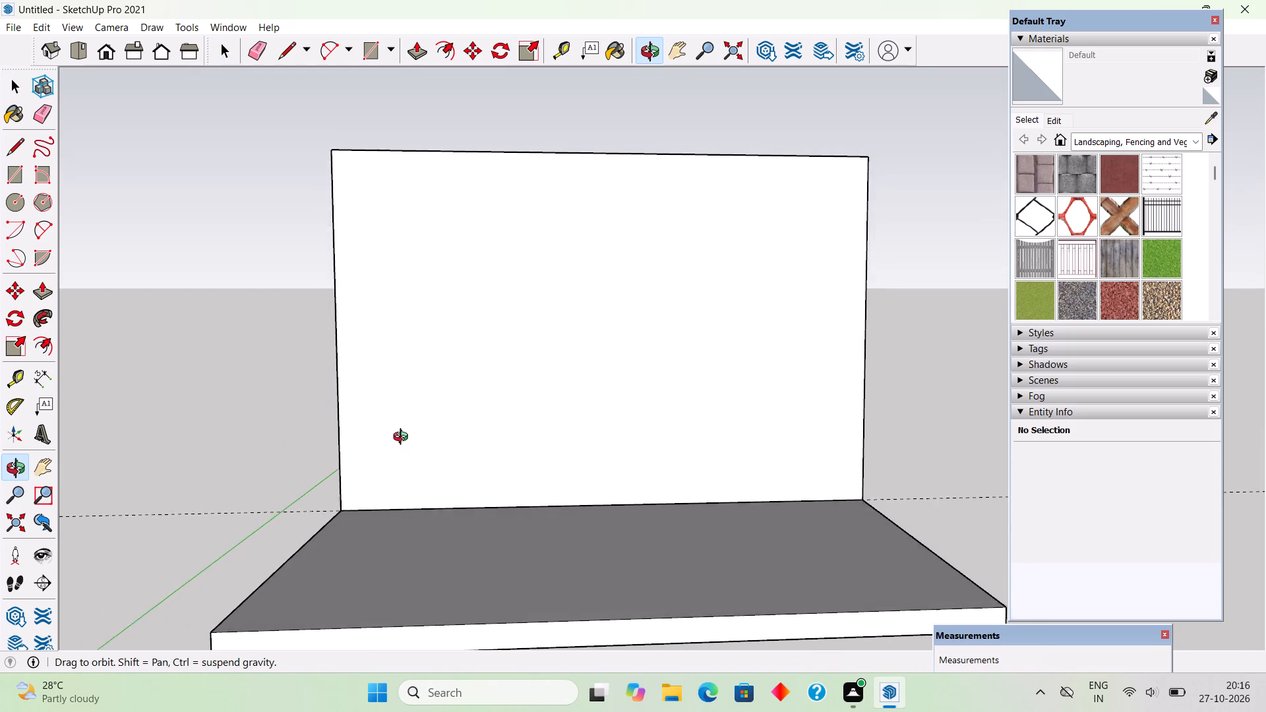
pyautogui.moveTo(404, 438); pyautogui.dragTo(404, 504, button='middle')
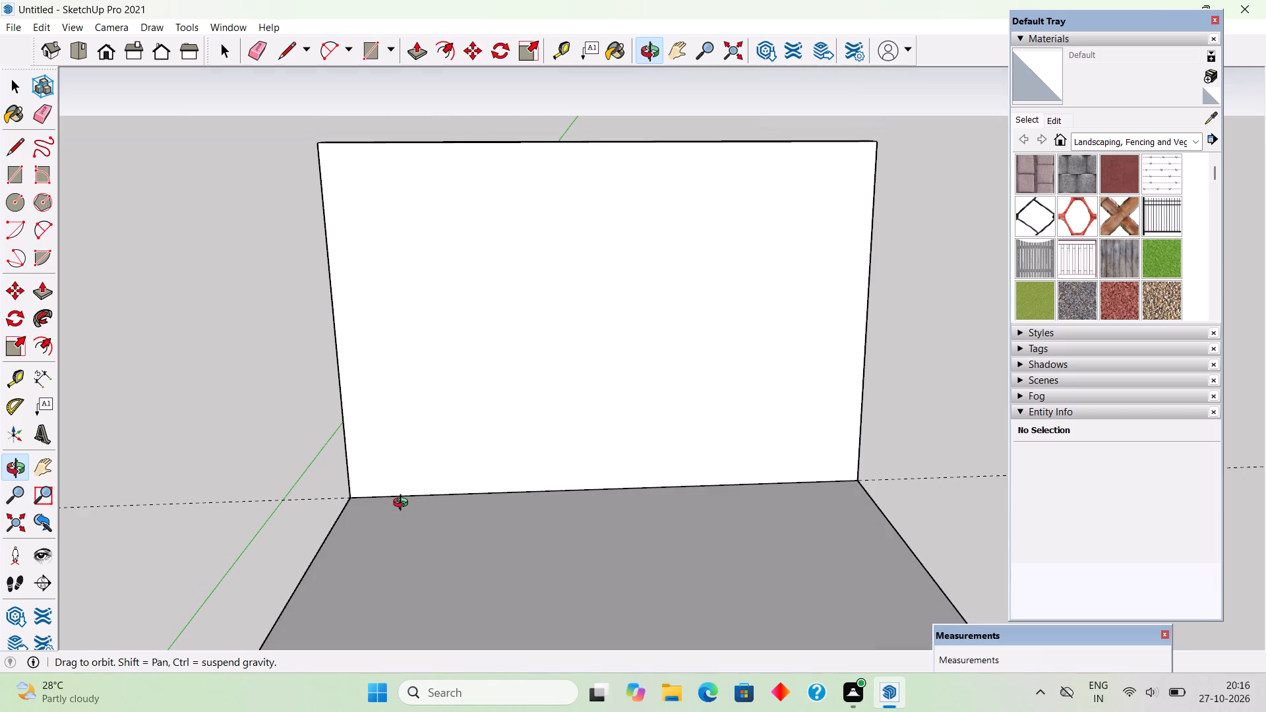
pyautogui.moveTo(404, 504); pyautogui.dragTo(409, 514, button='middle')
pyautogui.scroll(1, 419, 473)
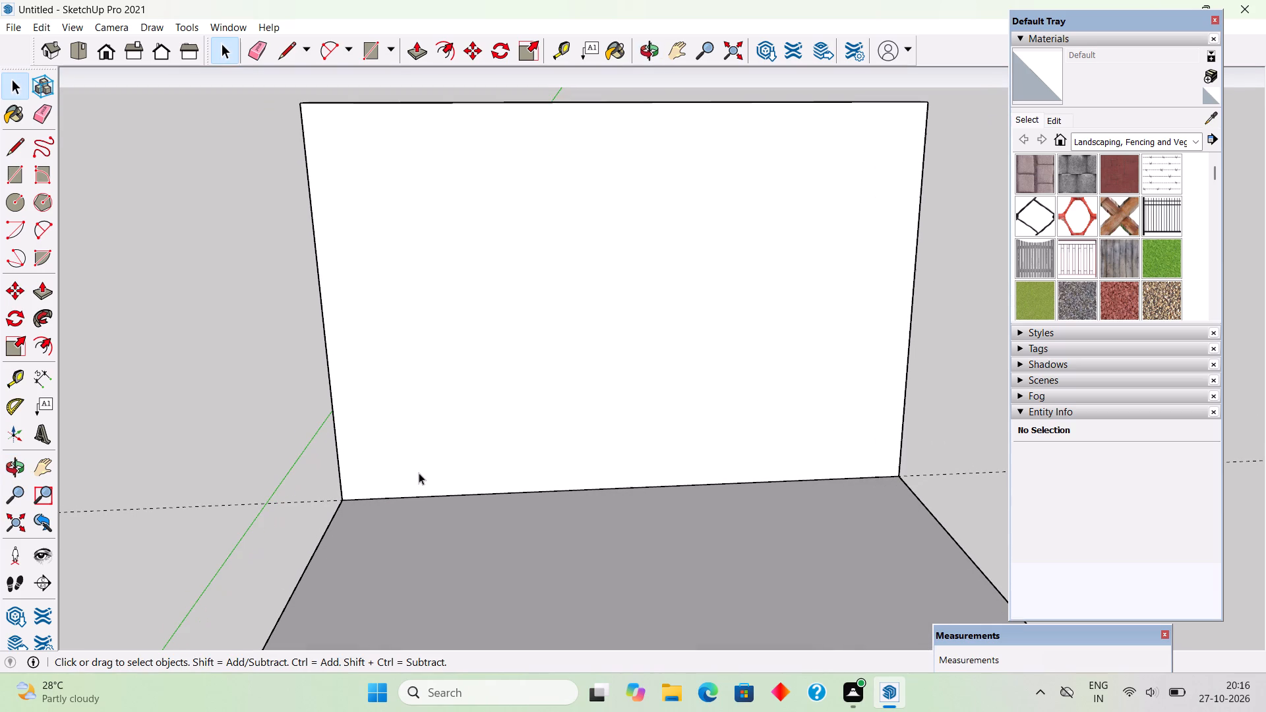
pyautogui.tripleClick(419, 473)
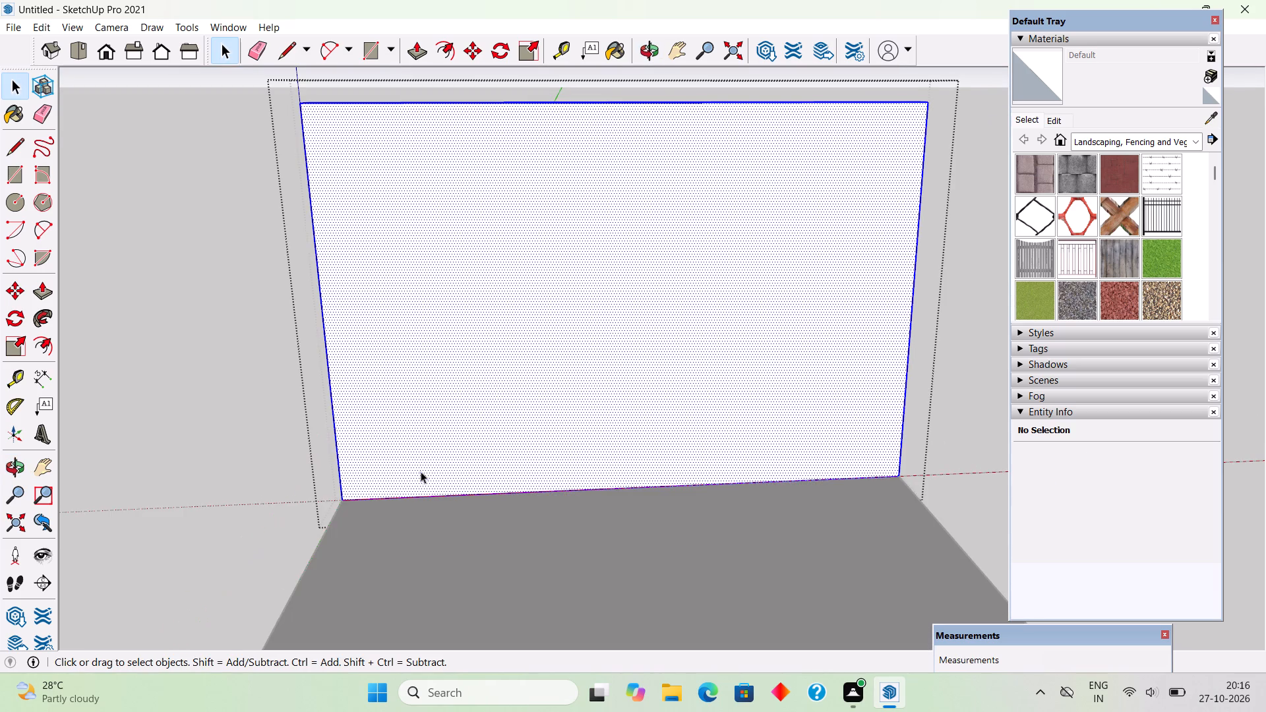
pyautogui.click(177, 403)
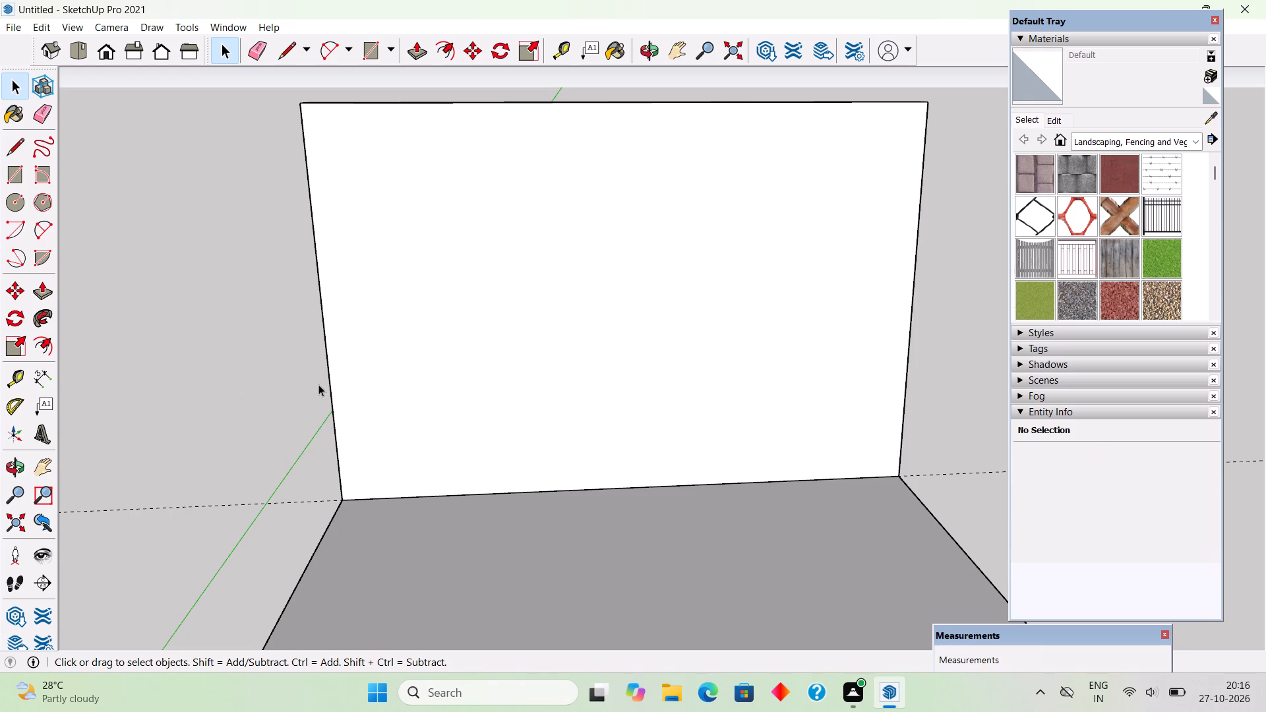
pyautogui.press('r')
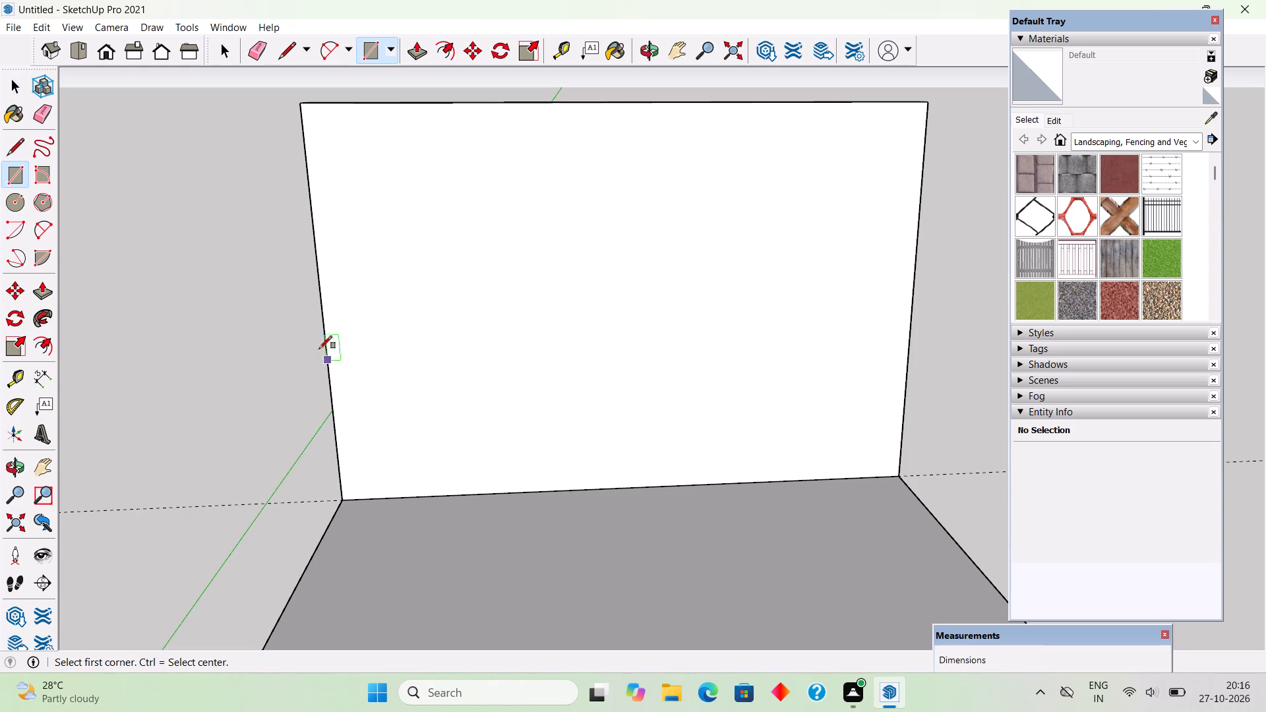
# Place two horizontal guides on the back wall's front face: 6" above its bottom edge and 2' above that first guide.
pyautogui.press('t')
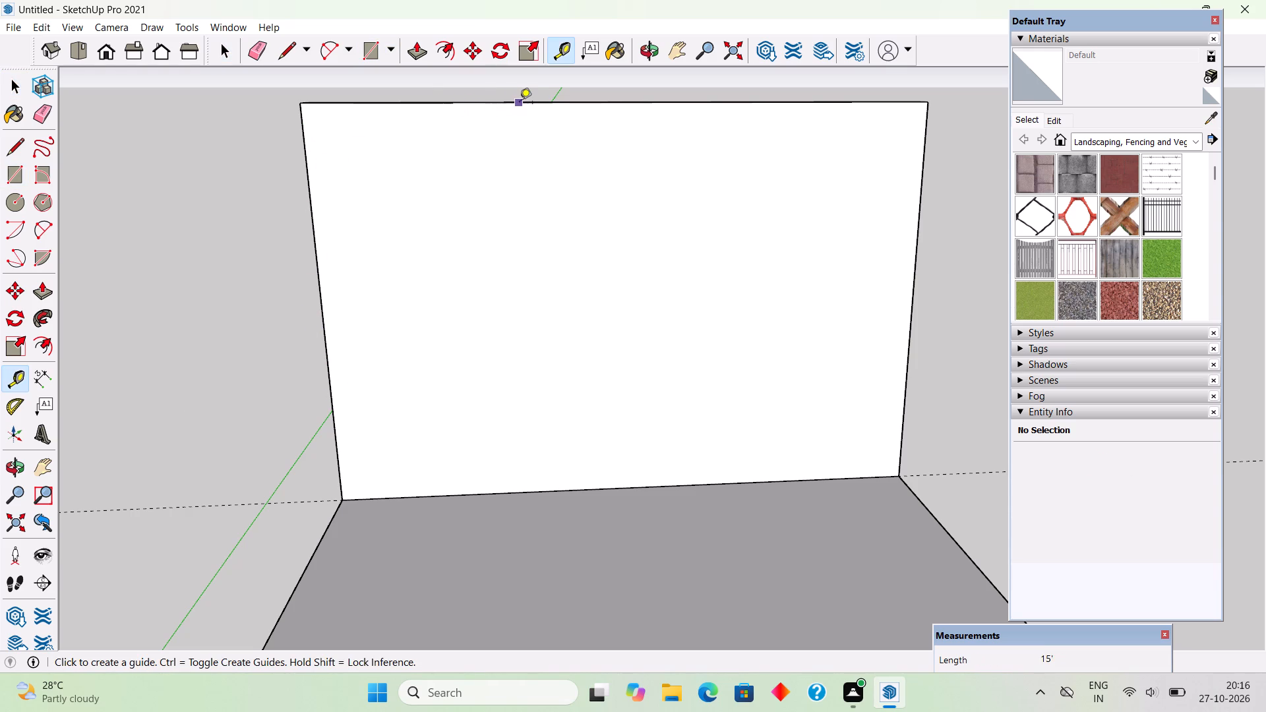
pyautogui.click(589, 490)
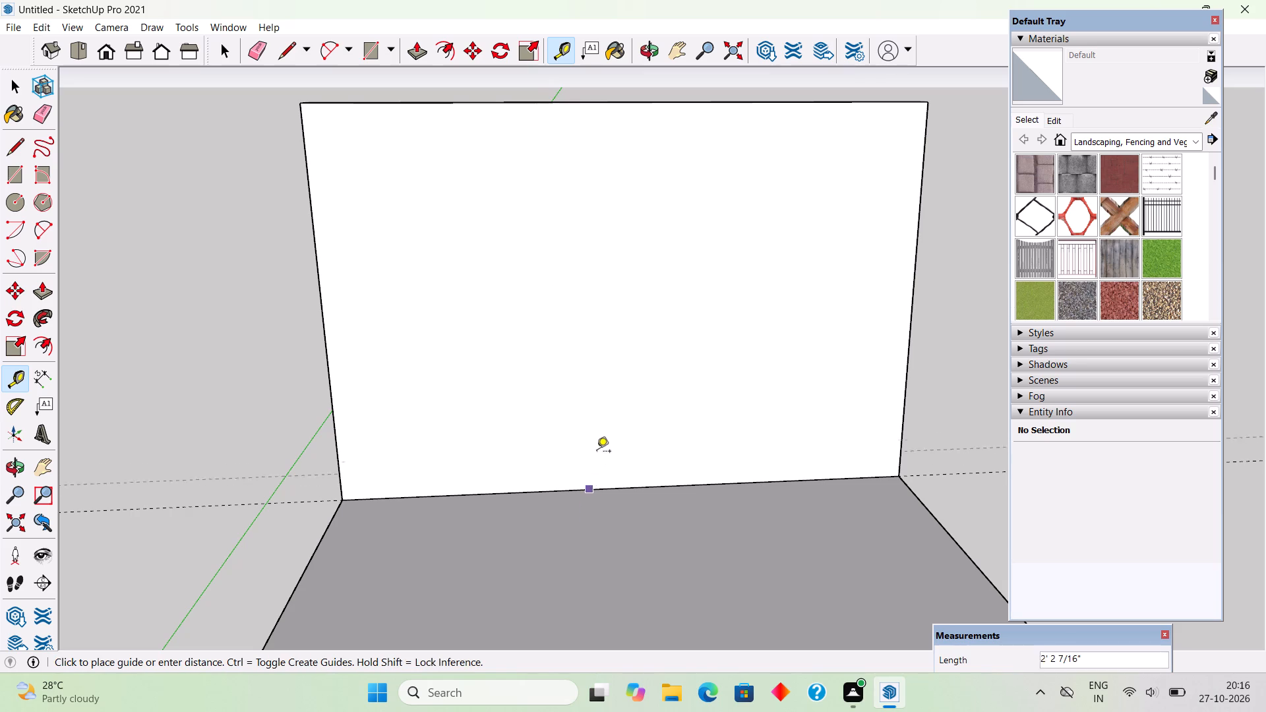
pyautogui.write('6"')
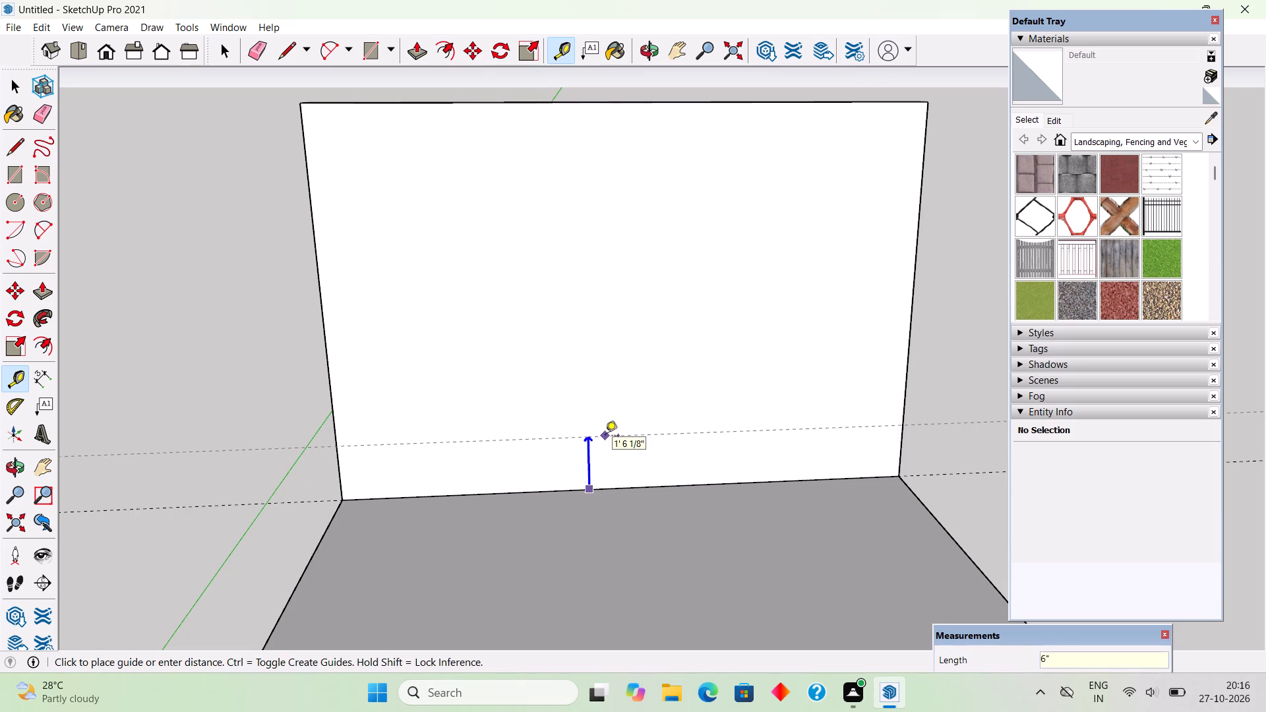
pyautogui.press('Return')
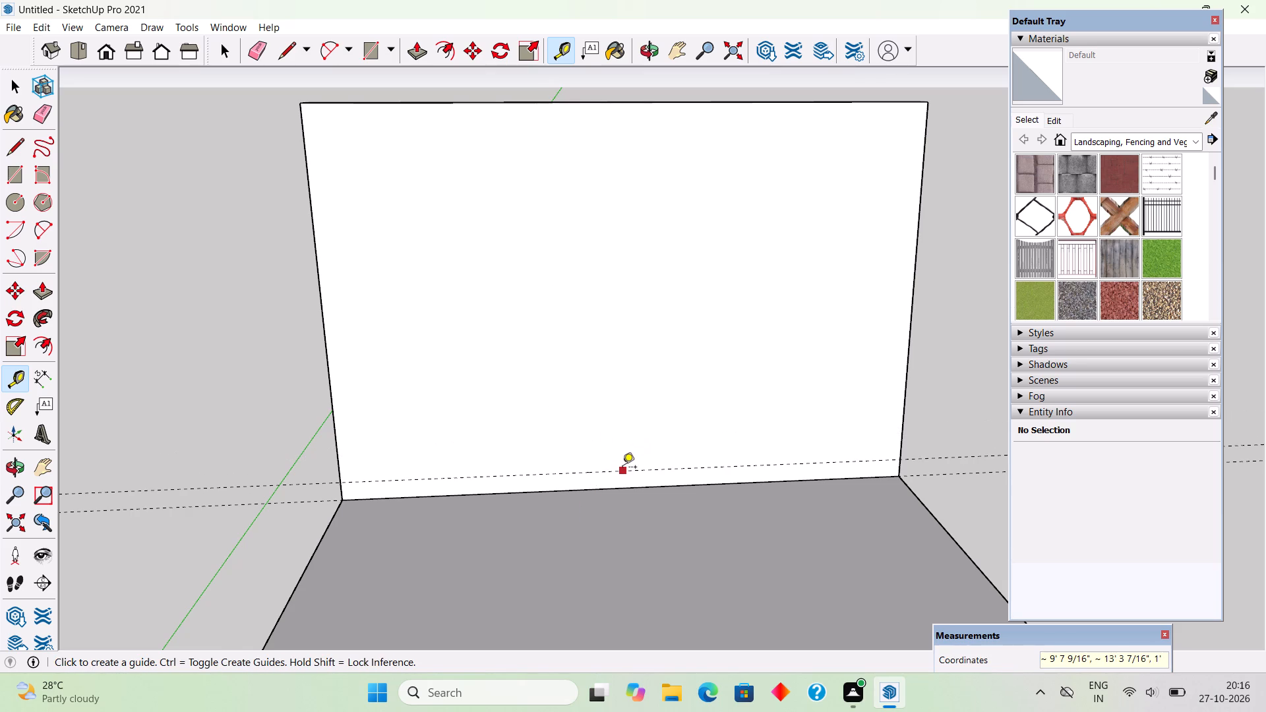
pyautogui.click(622, 468)
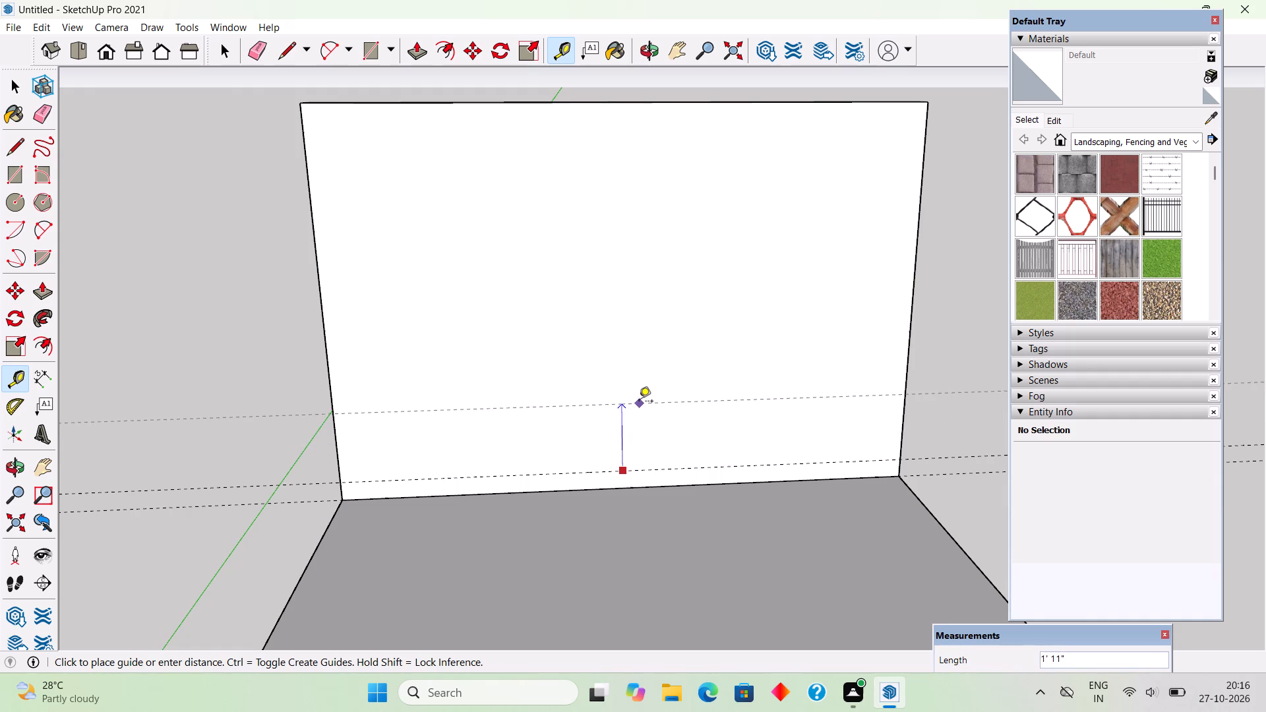
pyautogui.write("2'")
pyautogui.press('Return')
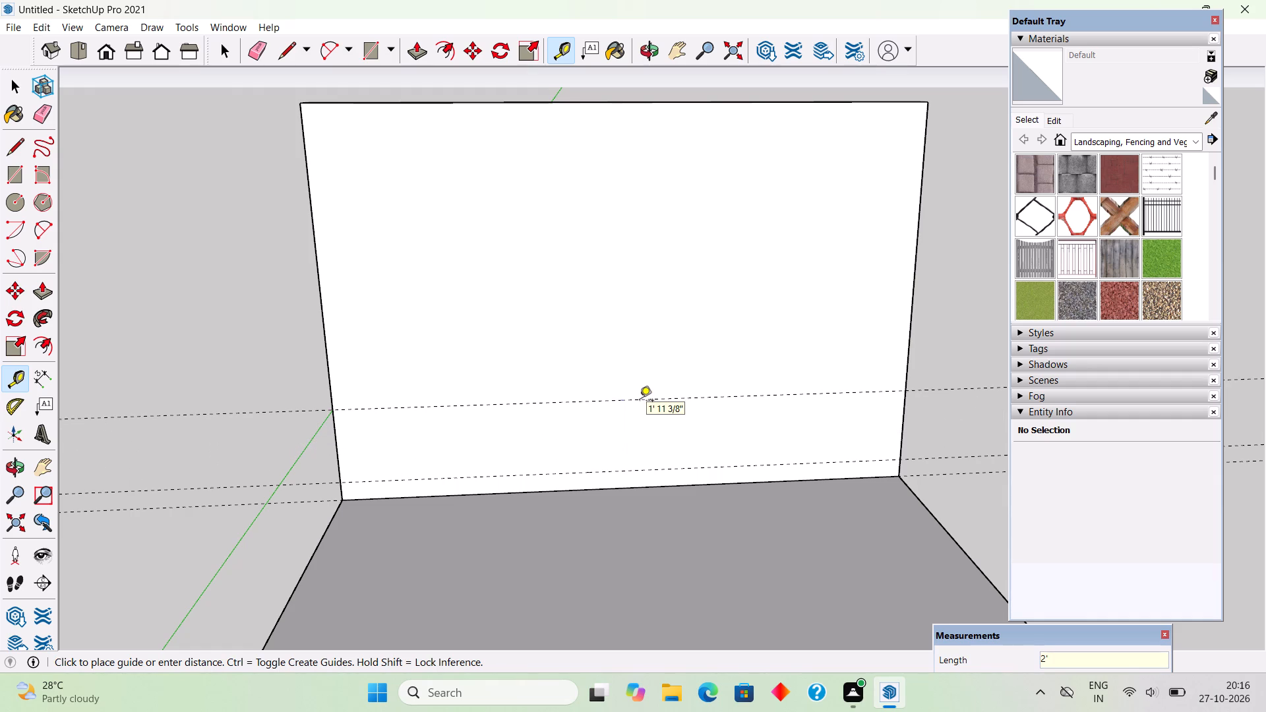
# Place a vertical guide on the back wall's front face, 6" in from its left vertical edge.
pyautogui.moveTo(504, 382); pyautogui.dragTo(526, 329, button='middle')
pyautogui.click(334, 454)
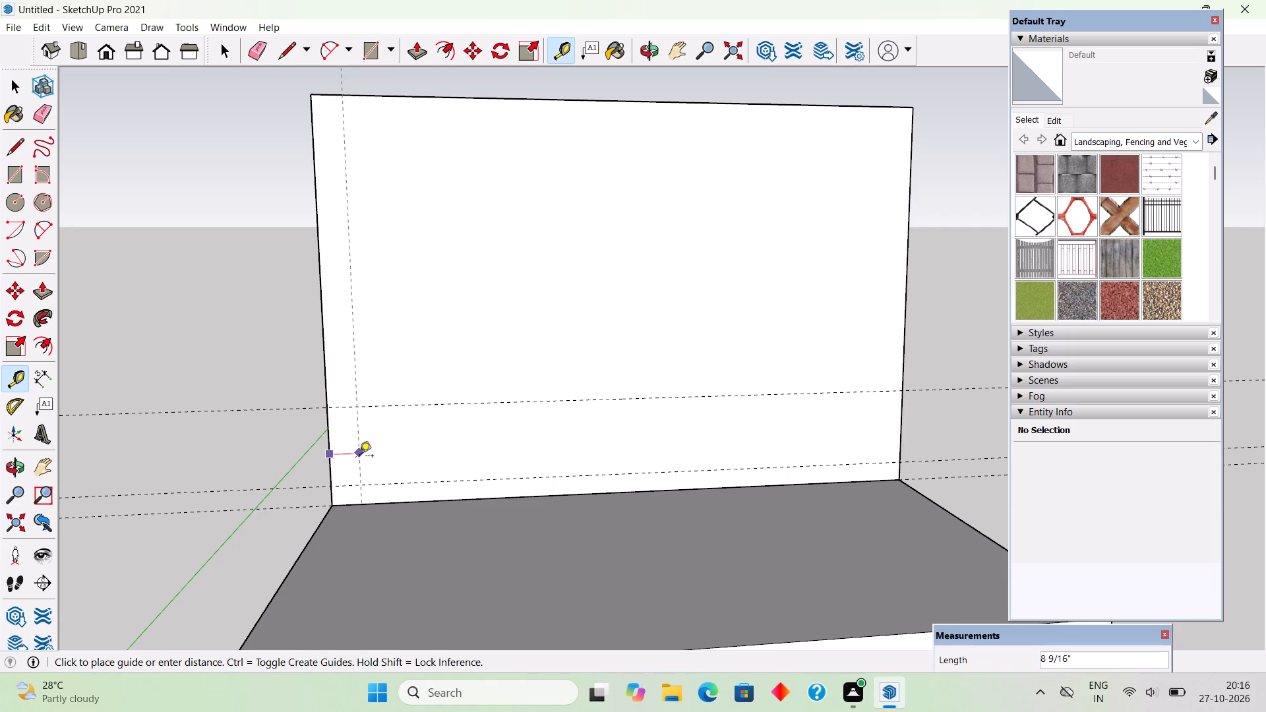
pyautogui.press('6')
pyautogui.hotkey('shift', '"')
pyautogui.press('Return')
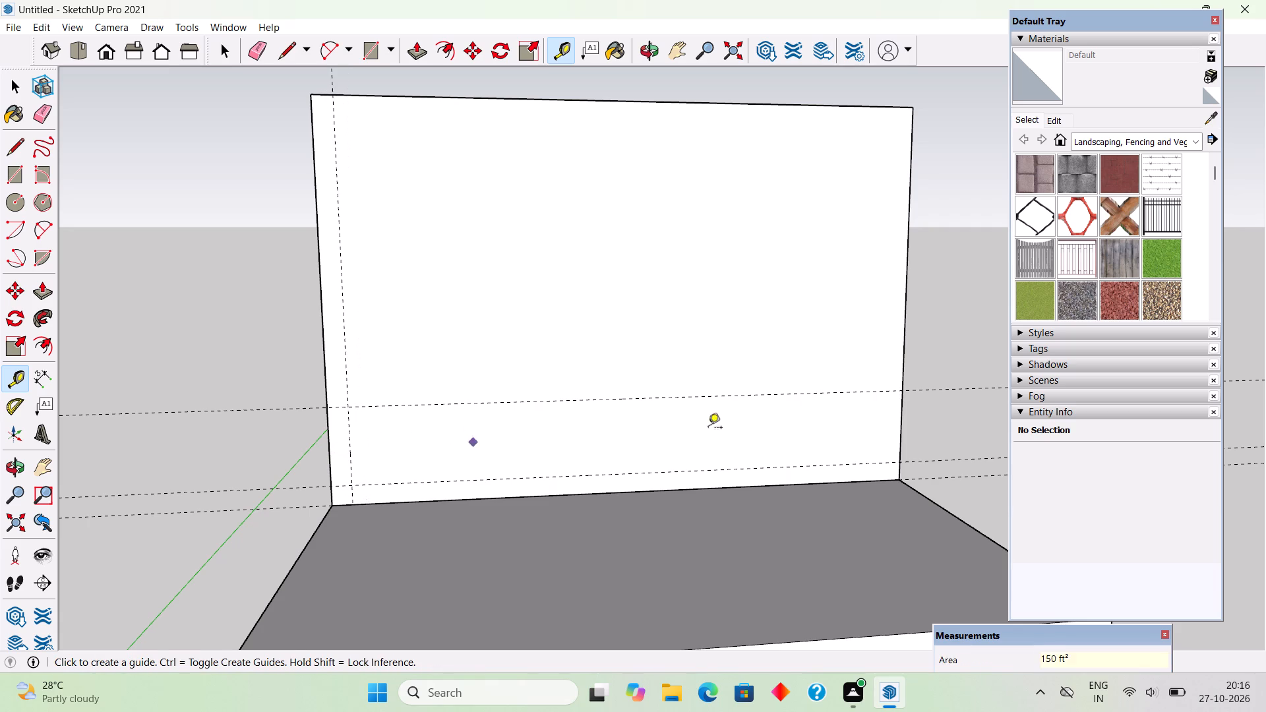
# Place a horizontal guide 3" above the upper of the two horizontal guides on the back wall's face.
pyautogui.moveTo(574, 461); pyautogui.dragTo(571, 489, button='middle')
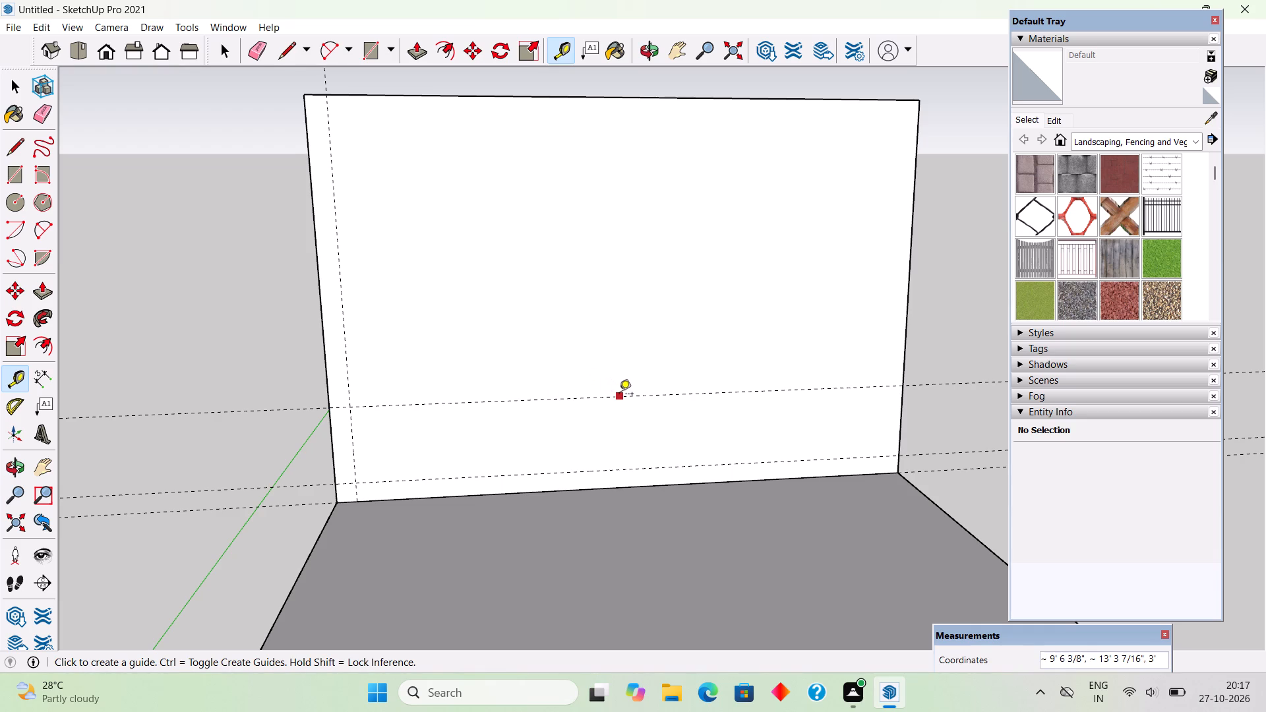
pyautogui.click(619, 395)
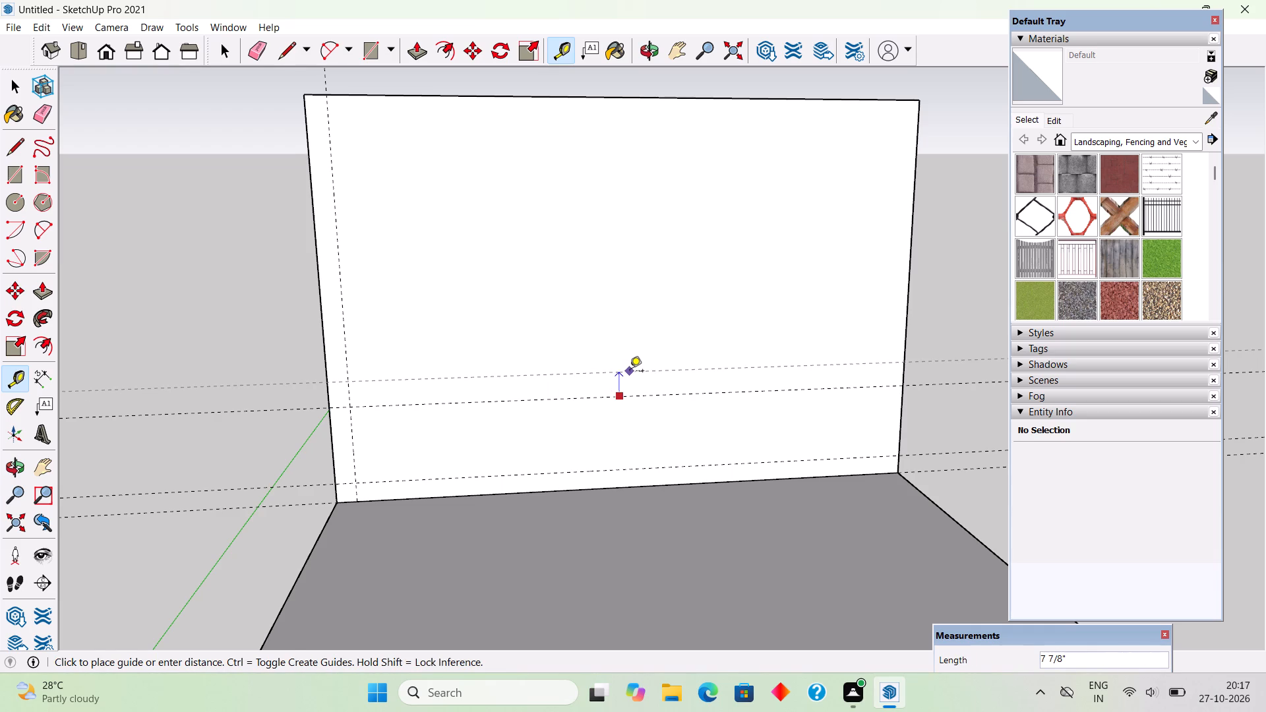
pyautogui.write('3"')
pyautogui.press('Return')
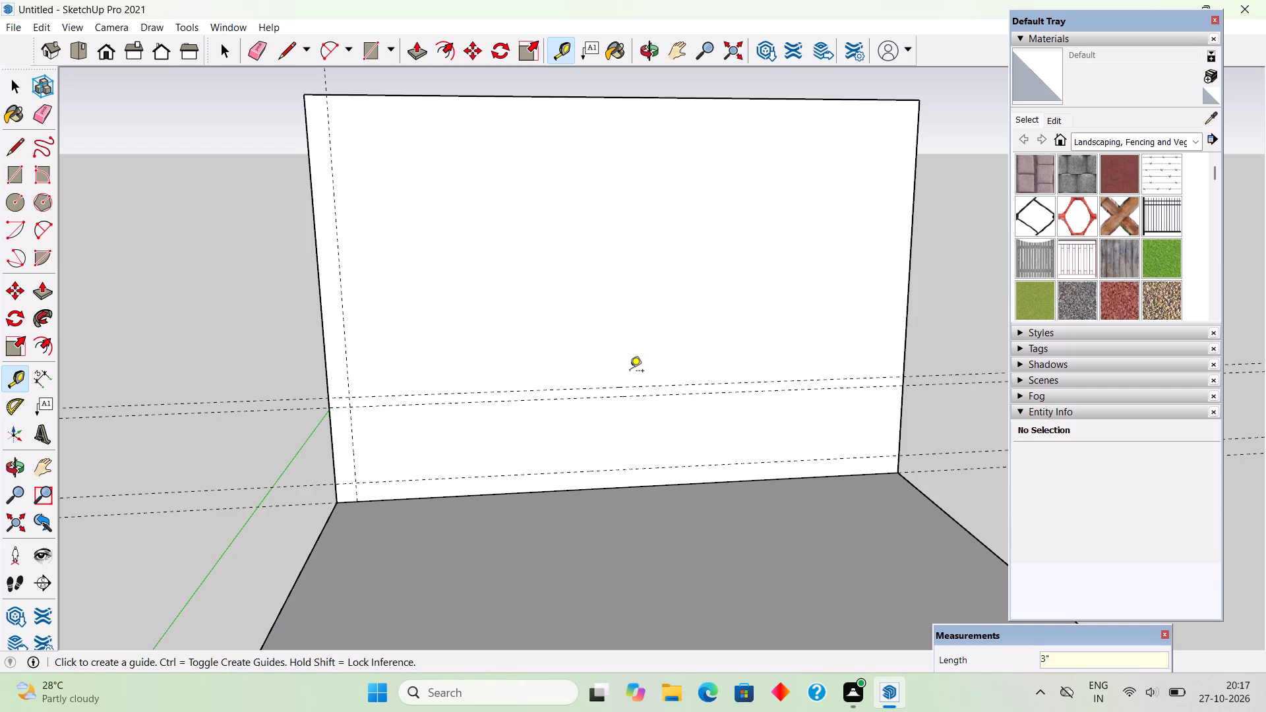
# Place a horizontal guide 8' above the topmost horizontal guide on the back wall's face.
pyautogui.moveTo(630, 403); pyautogui.dragTo(630, 458, button='middle')
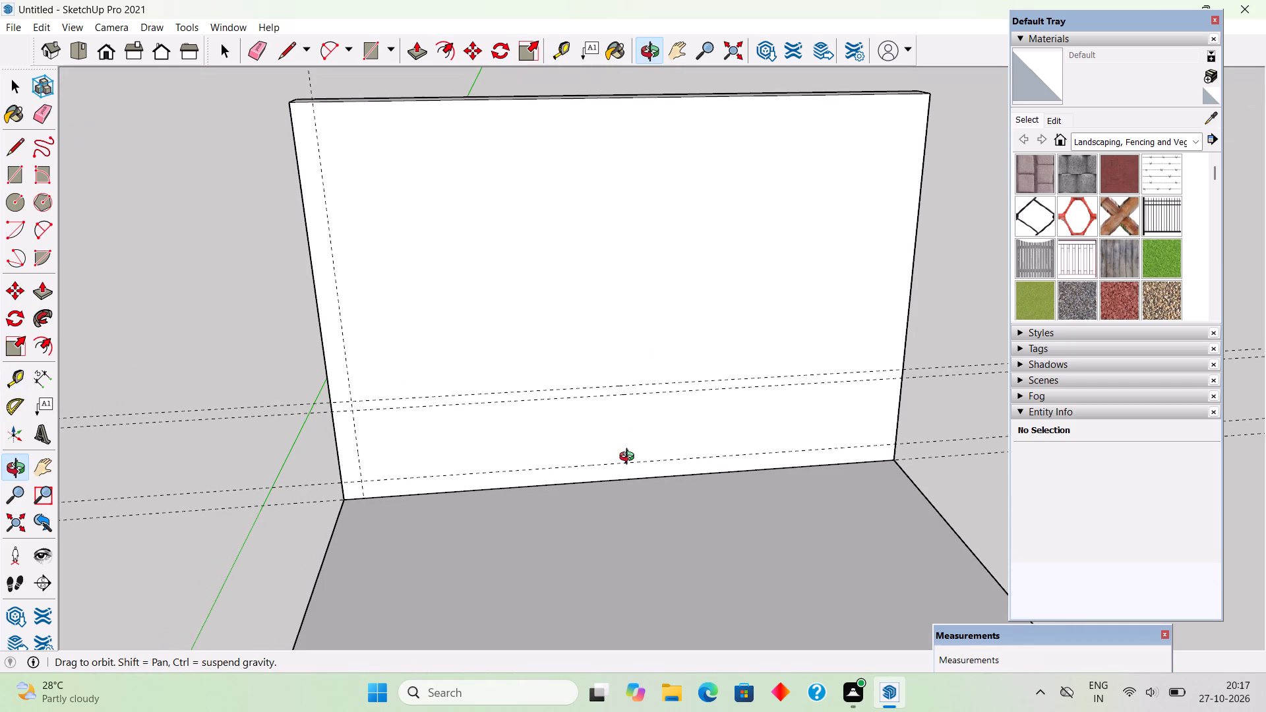
pyautogui.moveTo(630, 458); pyautogui.dragTo(630, 455, button='middle')
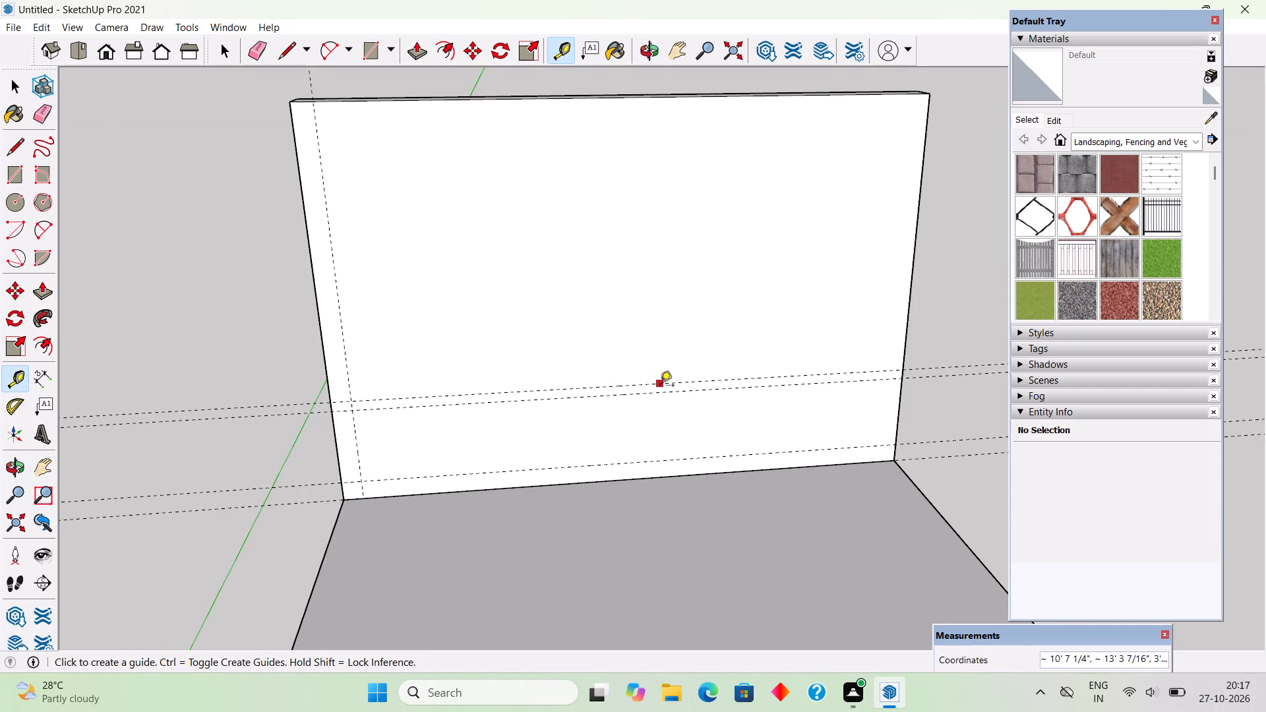
pyautogui.click(660, 386)
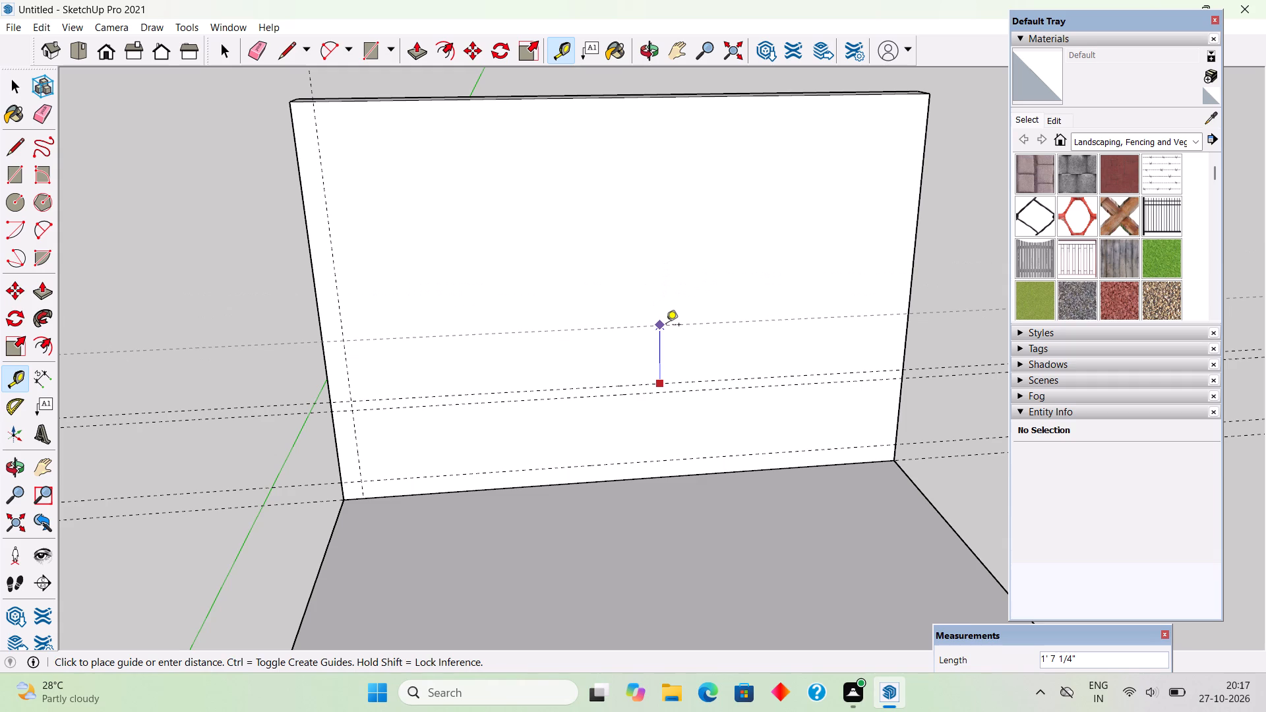
pyautogui.press('space')
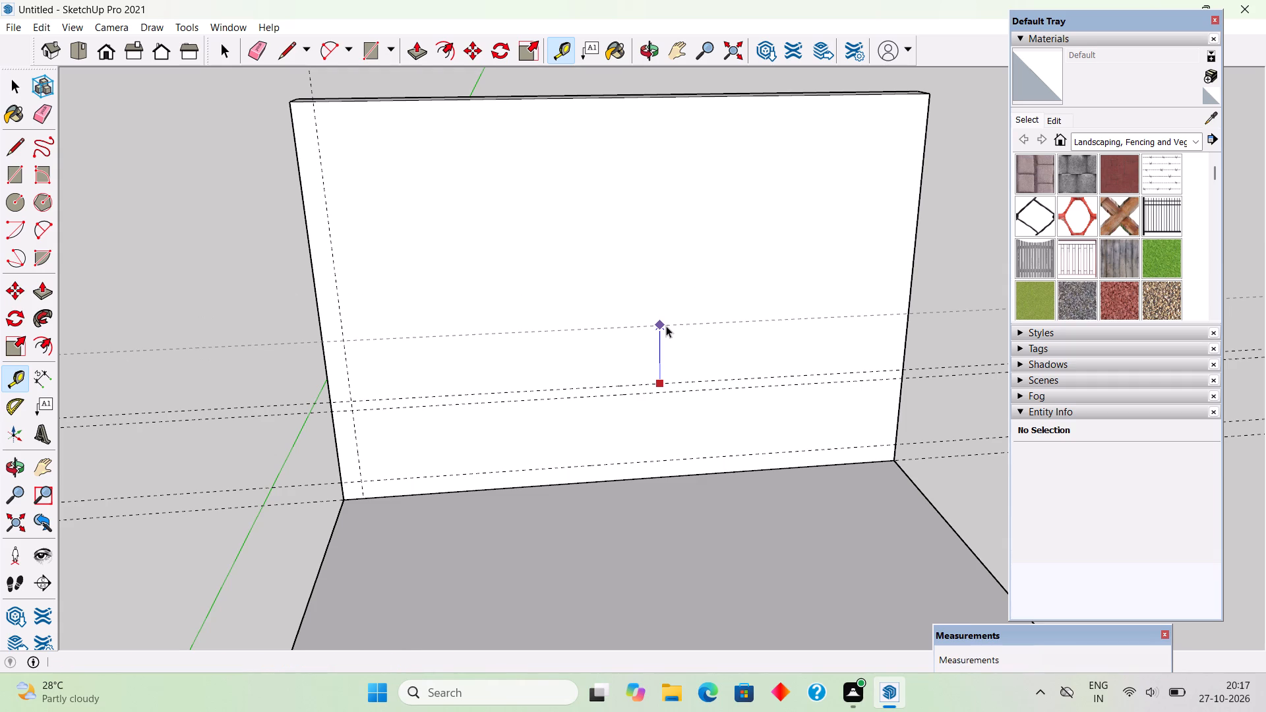
pyautogui.press('t')
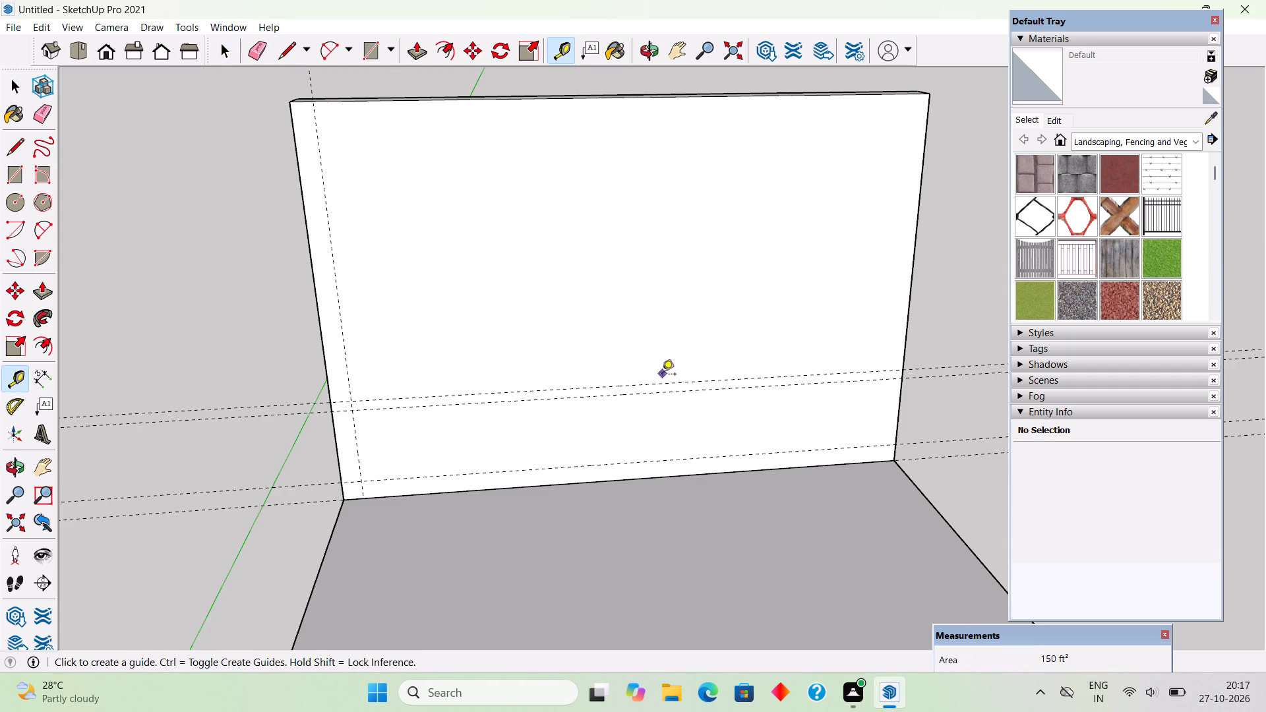
pyautogui.click(663, 380)
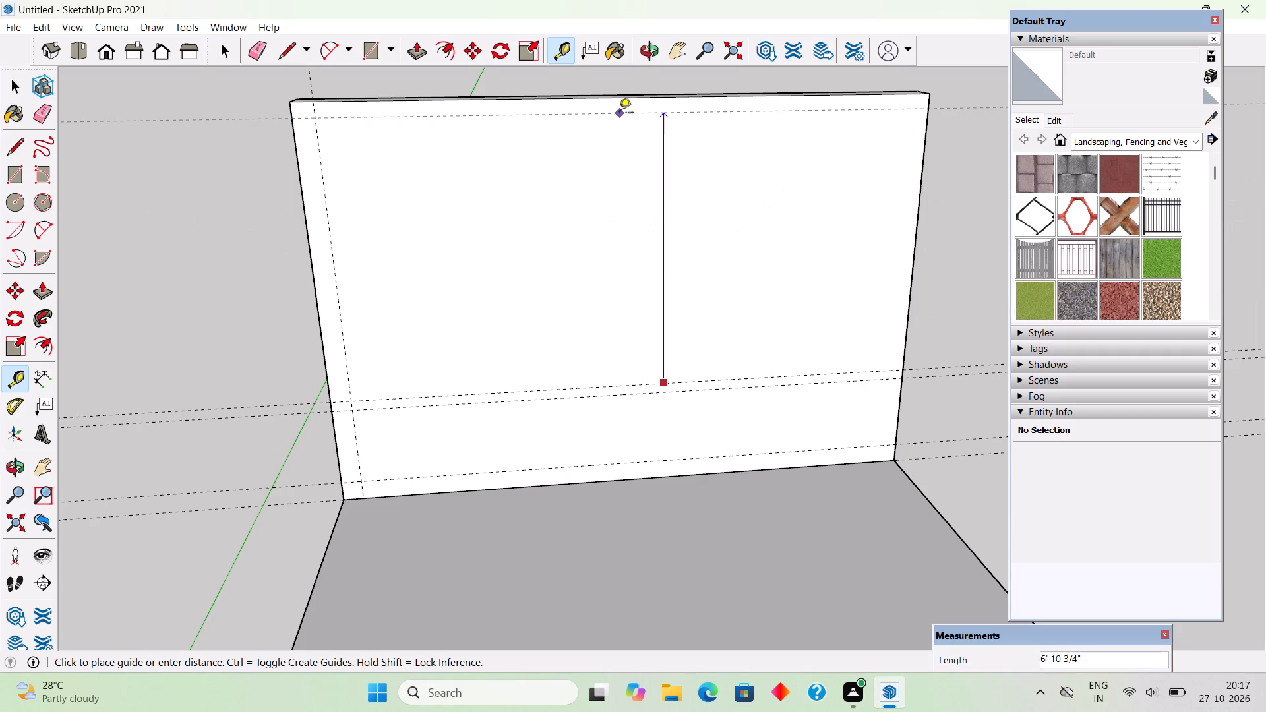
pyautogui.scroll(2, 622, 82)
pyautogui.scroll(-3, 626, 78)
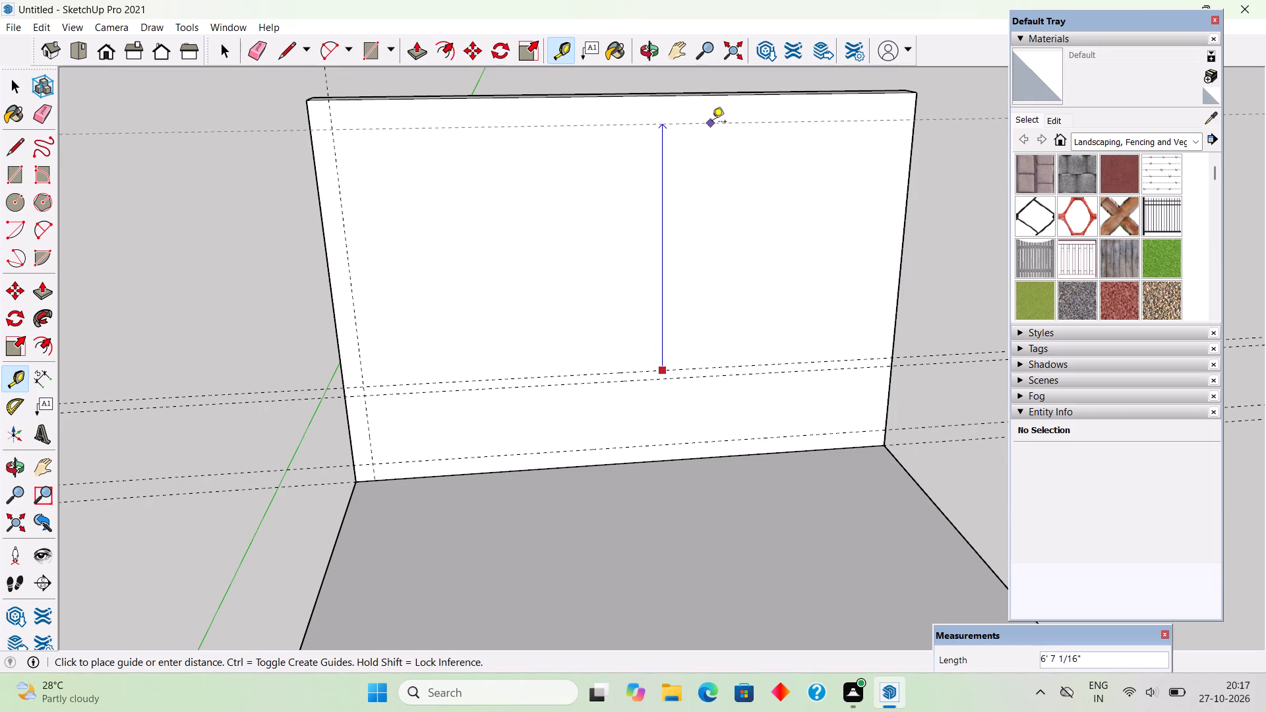
pyautogui.write("8'")
pyautogui.press('Return')
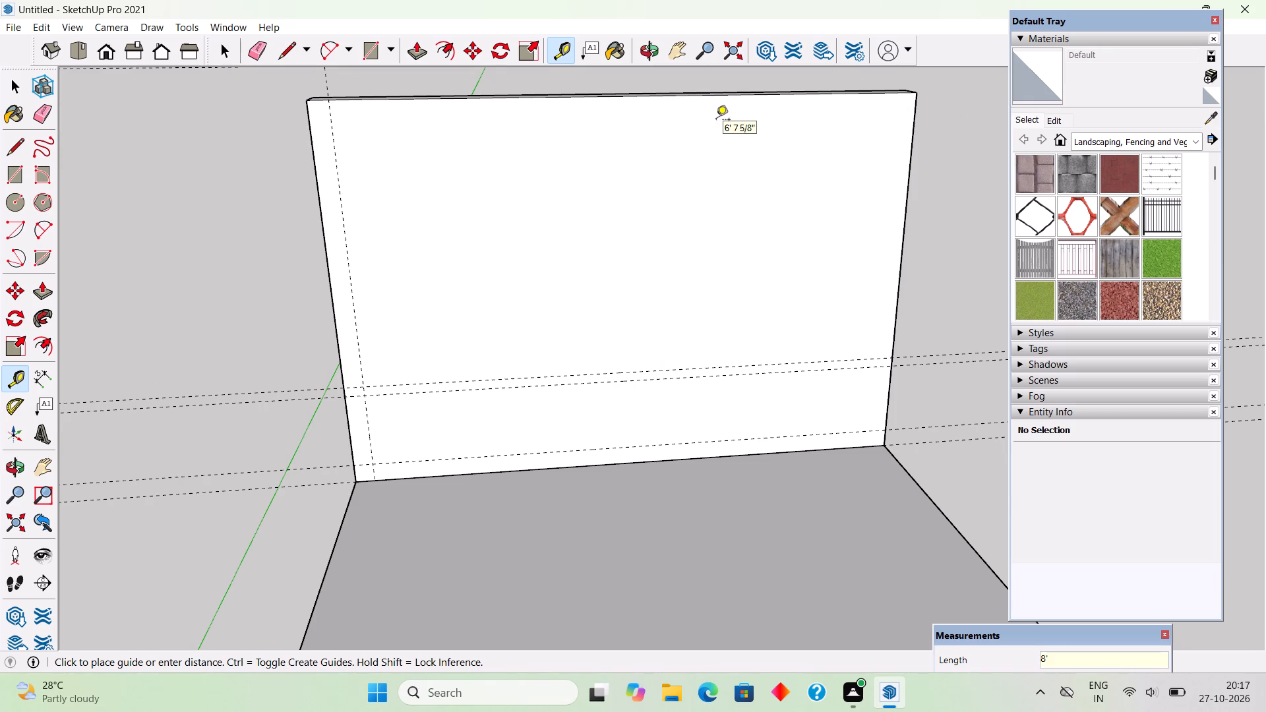
pyautogui.scroll(-5, 735, 287)
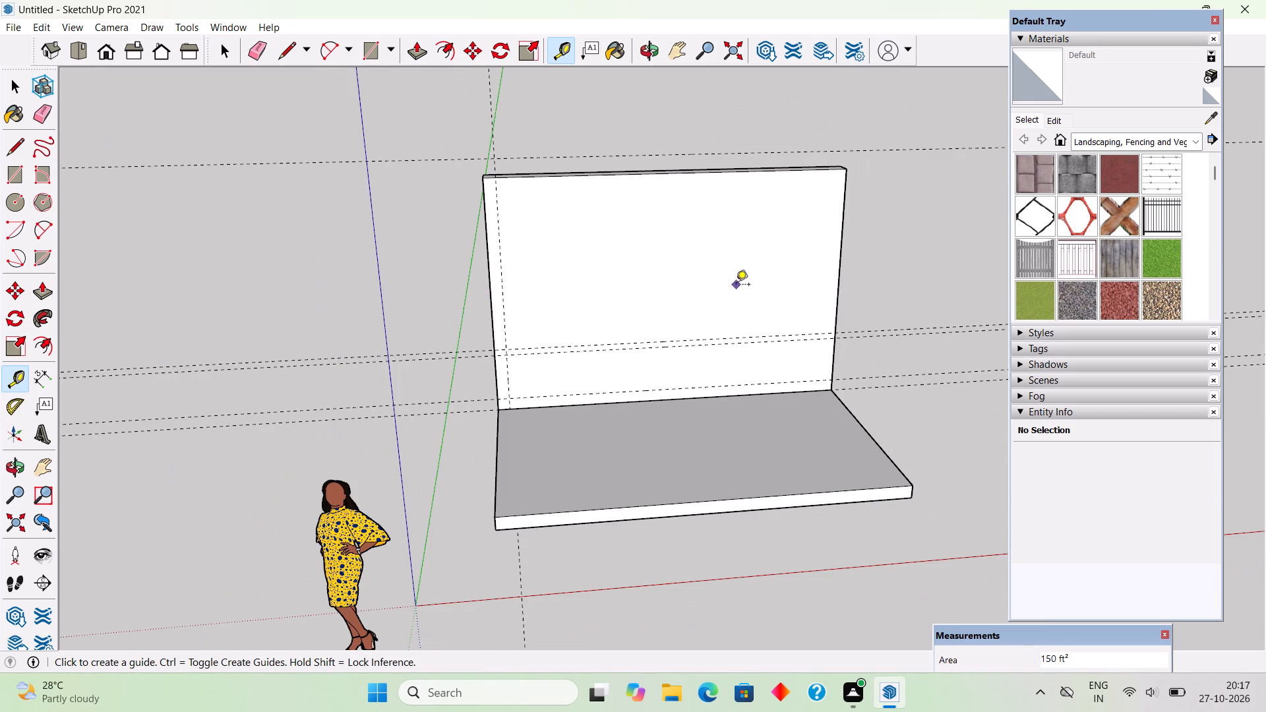
pyautogui.press('space')
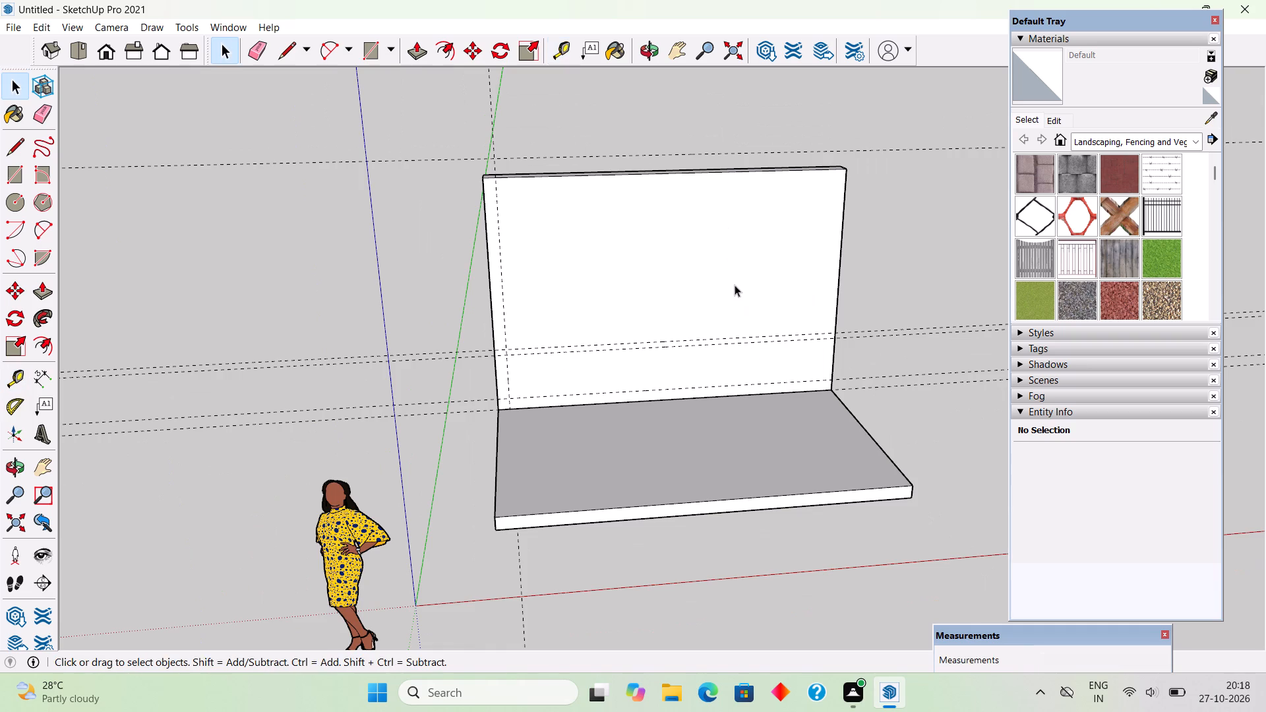
# Open the back wall group, Push/Pull its top face up by 3' and close the group.
pyautogui.moveTo(663, 244); pyautogui.dragTo(628, 473, button='middle')
pyautogui.scroll(-2, 626, 432)
pyautogui.scroll(10, 653, 178)
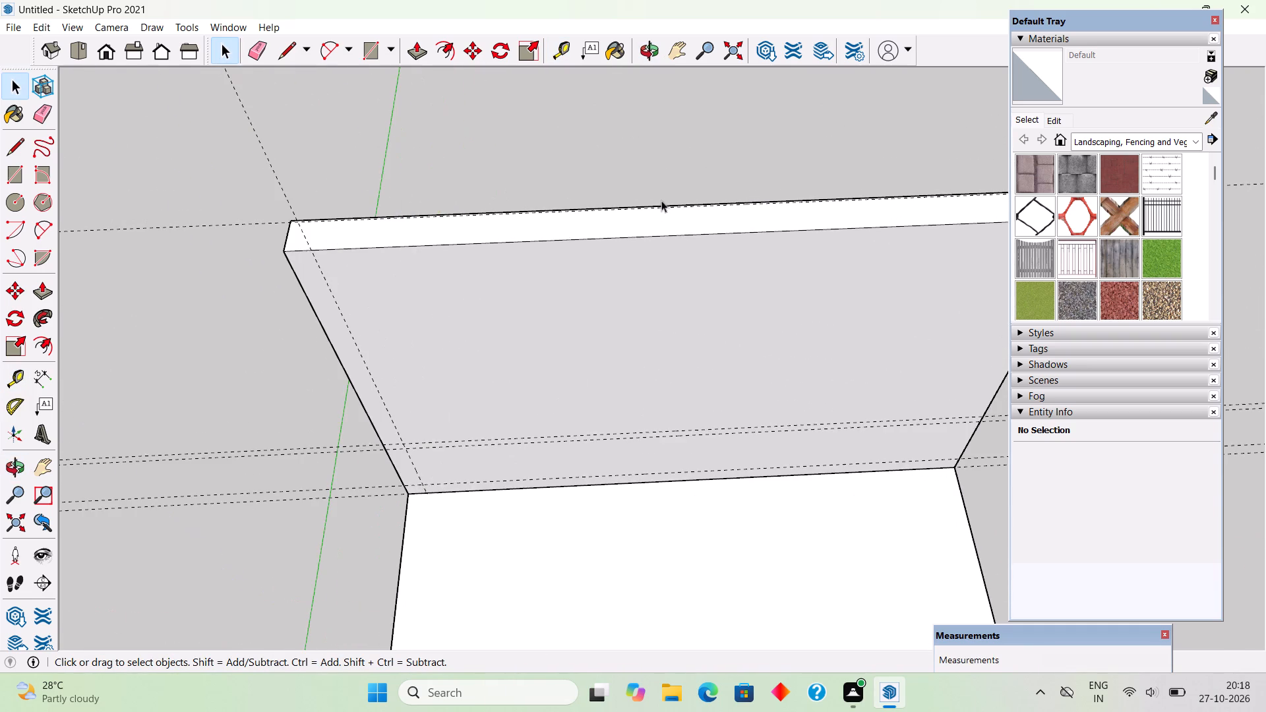
pyautogui.tripleClick(664, 222)
pyautogui.press('p')
pyautogui.click(664, 222)
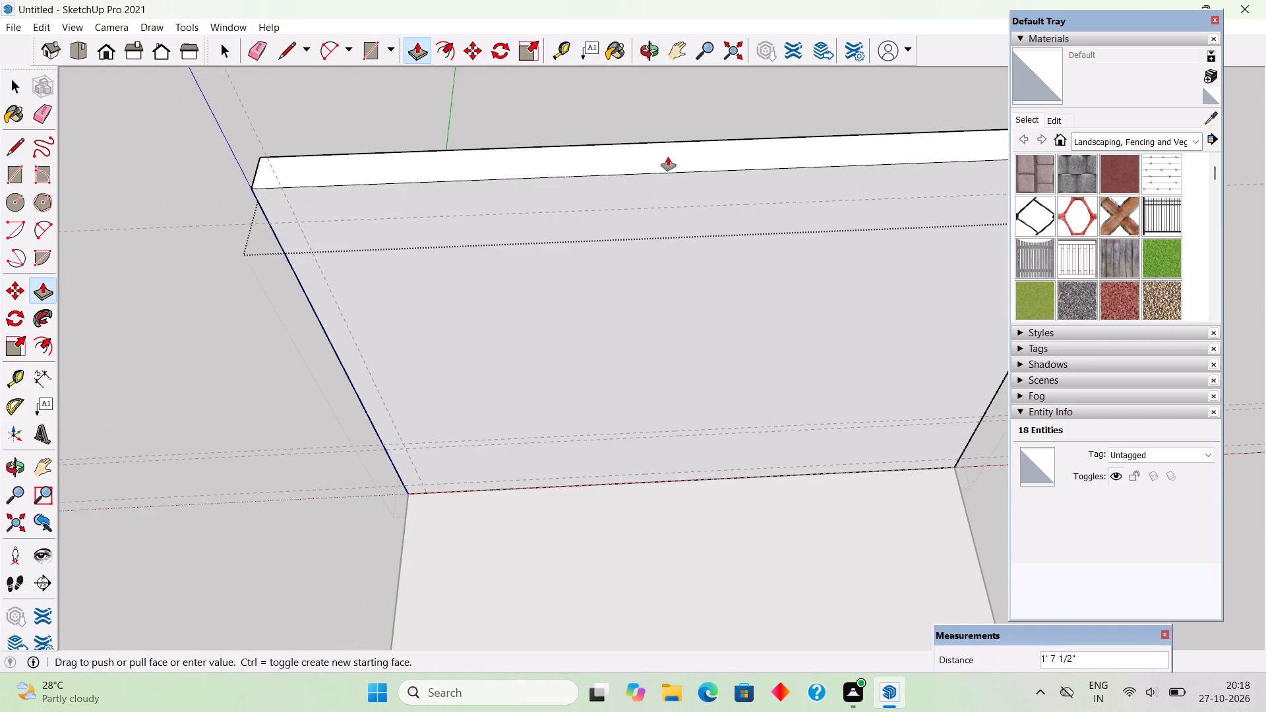
pyautogui.write("3'")
pyautogui.press('Return')
pyautogui.press('space')
pyautogui.scroll(-3, 673, 278)
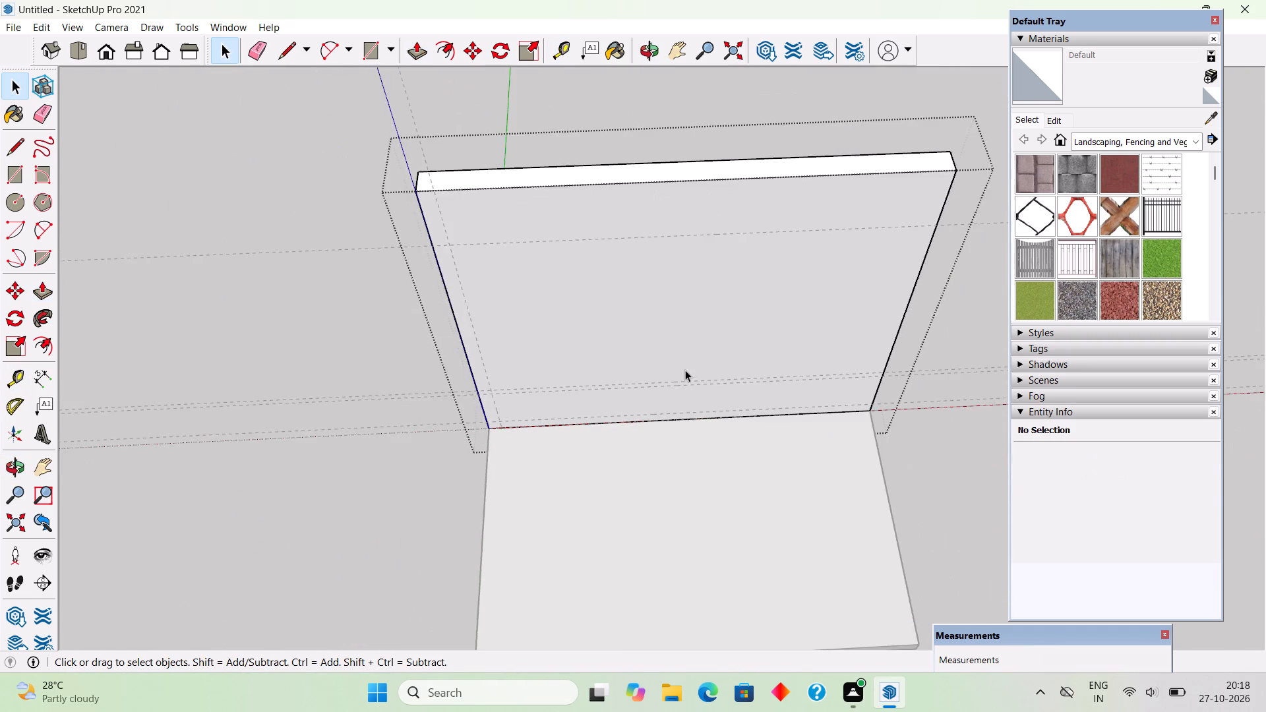
pyautogui.scroll(-5, 685, 370)
pyautogui.moveTo(759, 307); pyautogui.dragTo(771, 105, button='middle')
pyautogui.click(766, 101)
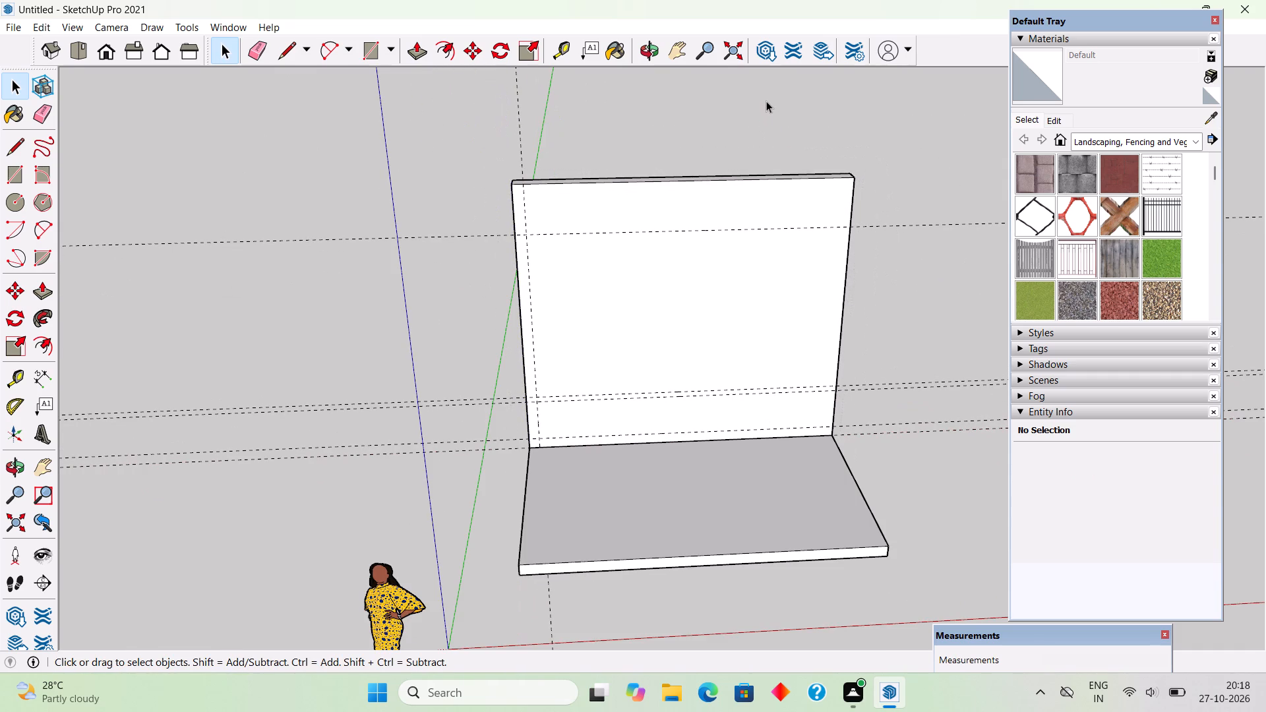
# Examine the raised back wall and the layout of its guides from the front, close up and as a whole.
pyautogui.moveTo(765, 161); pyautogui.dragTo(771, 78, button='middle')
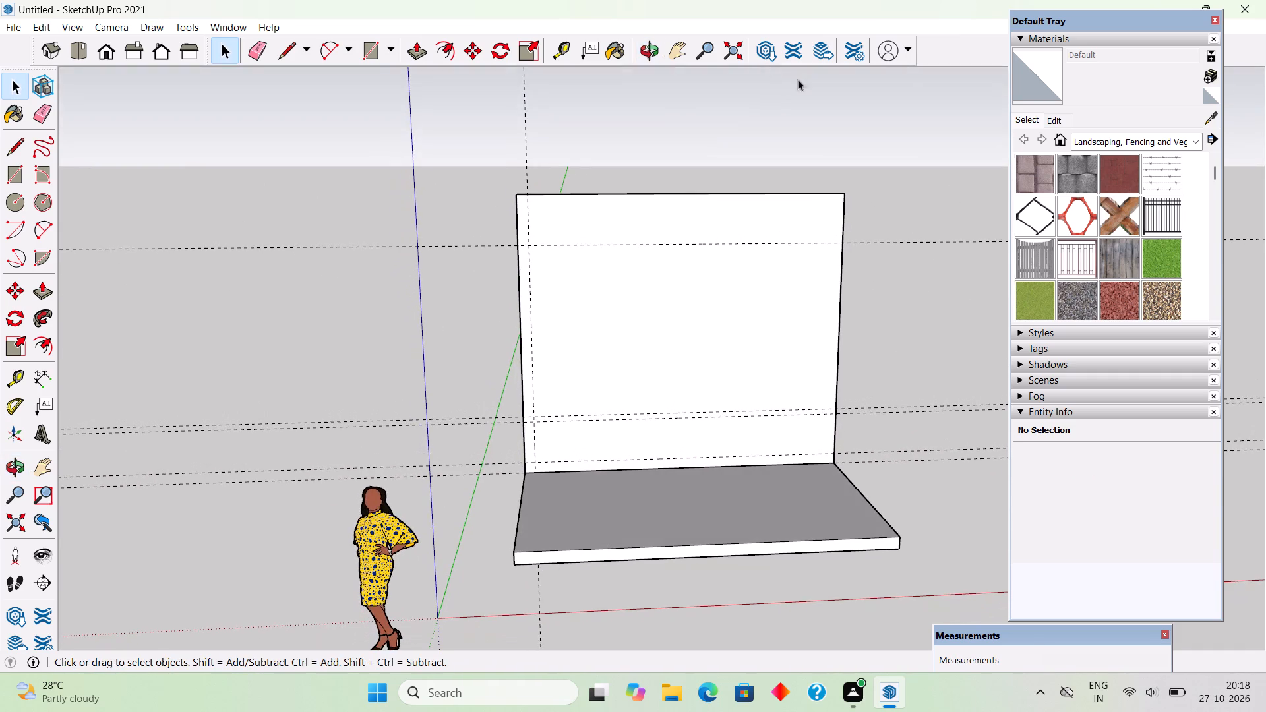
pyautogui.scroll(5, 808, 185)
pyautogui.scroll(1, 797, 252)
pyautogui.moveTo(797, 252); pyautogui.dragTo(777, 211, button='middle')
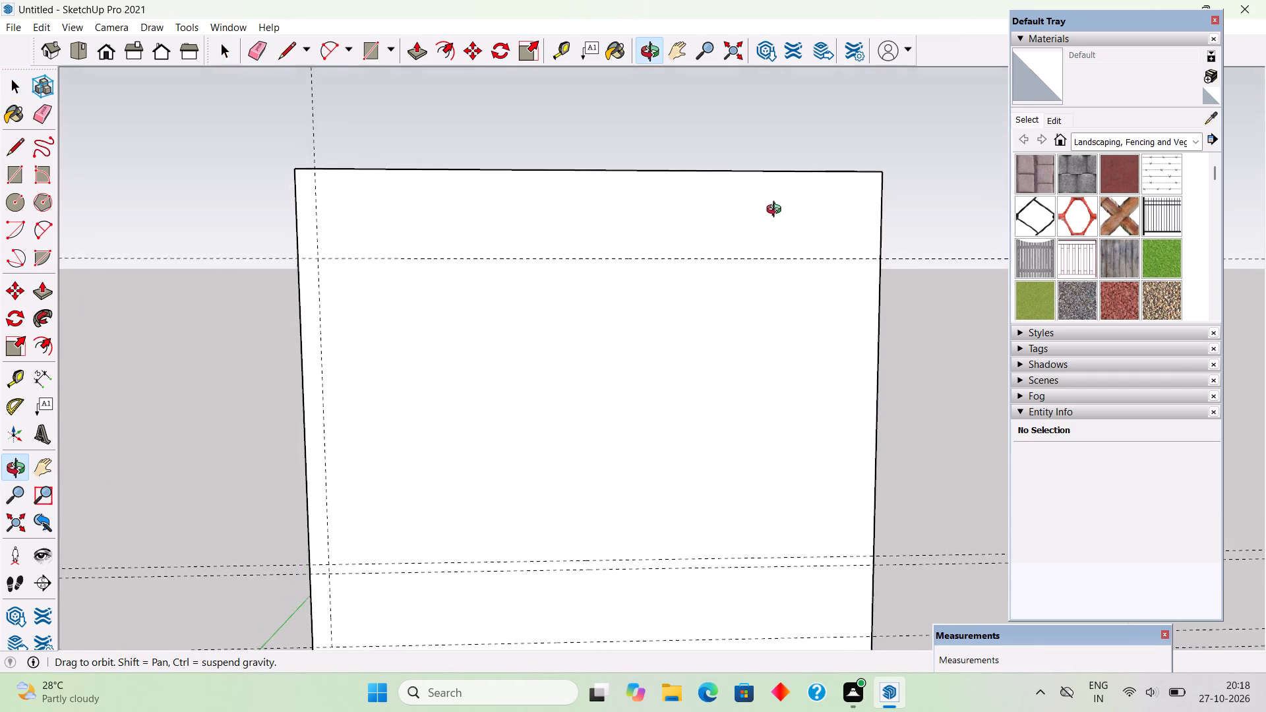
pyautogui.moveTo(777, 211); pyautogui.dragTo(734, 283, button='middle')
pyautogui.scroll(-7, 734, 283)
pyautogui.moveTo(773, 340); pyautogui.dragTo(789, 333, button='middle')
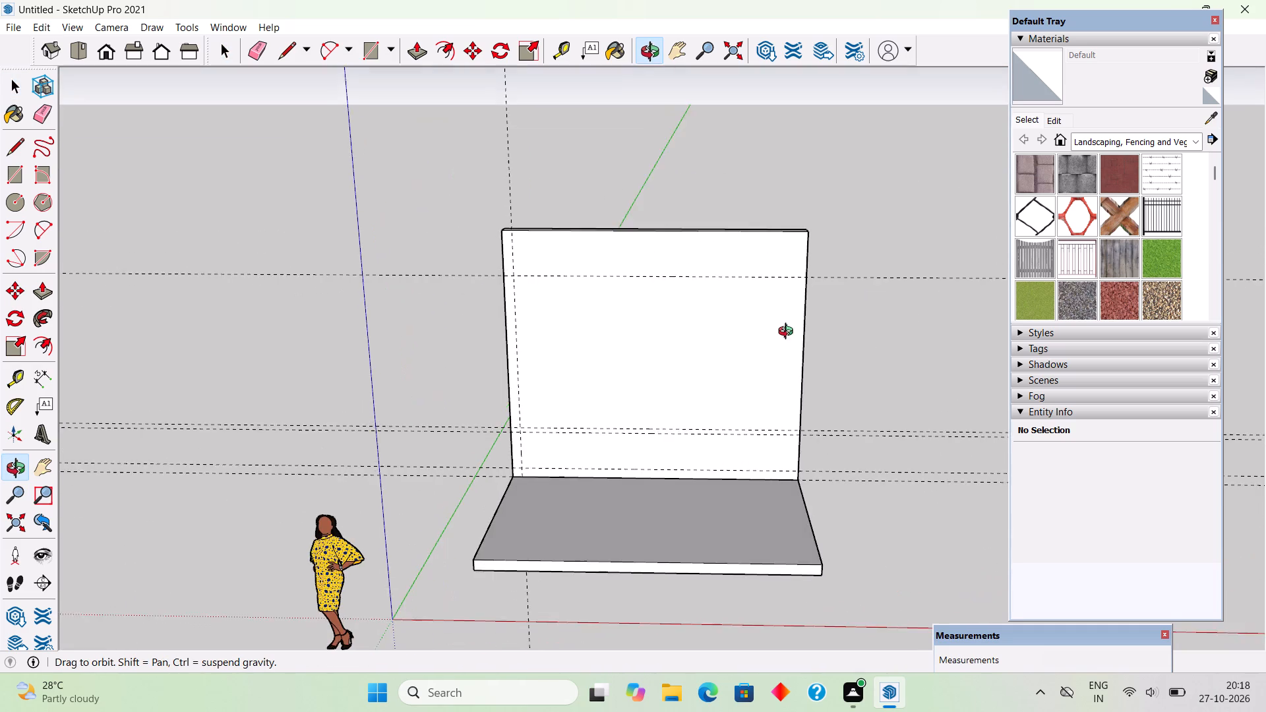
# Open the back wall group and Push/Pull its right end face outward by 5'.
pyautogui.moveTo(789, 333); pyautogui.dragTo(801, 315, button='middle')
pyautogui.scroll(1, 783, 317)
pyautogui.moveTo(699, 306); pyautogui.dragTo(415, 301, button='middle')
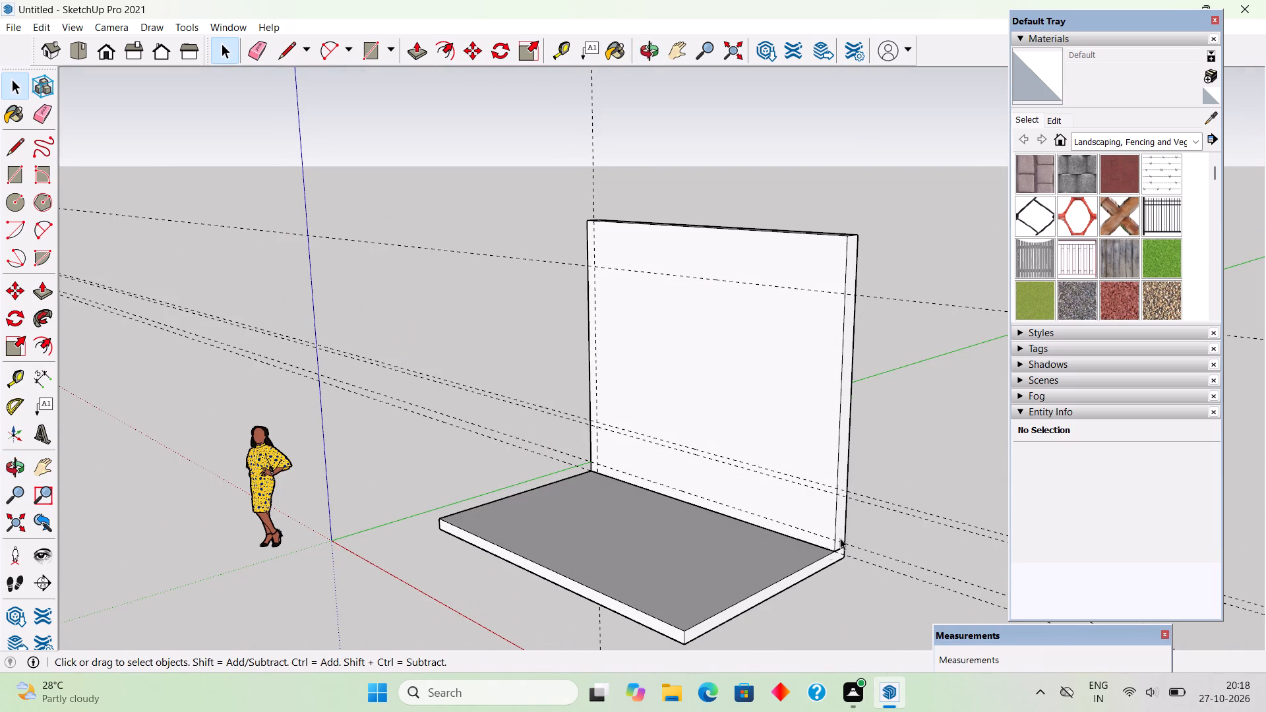
pyautogui.tripleClick(838, 455)
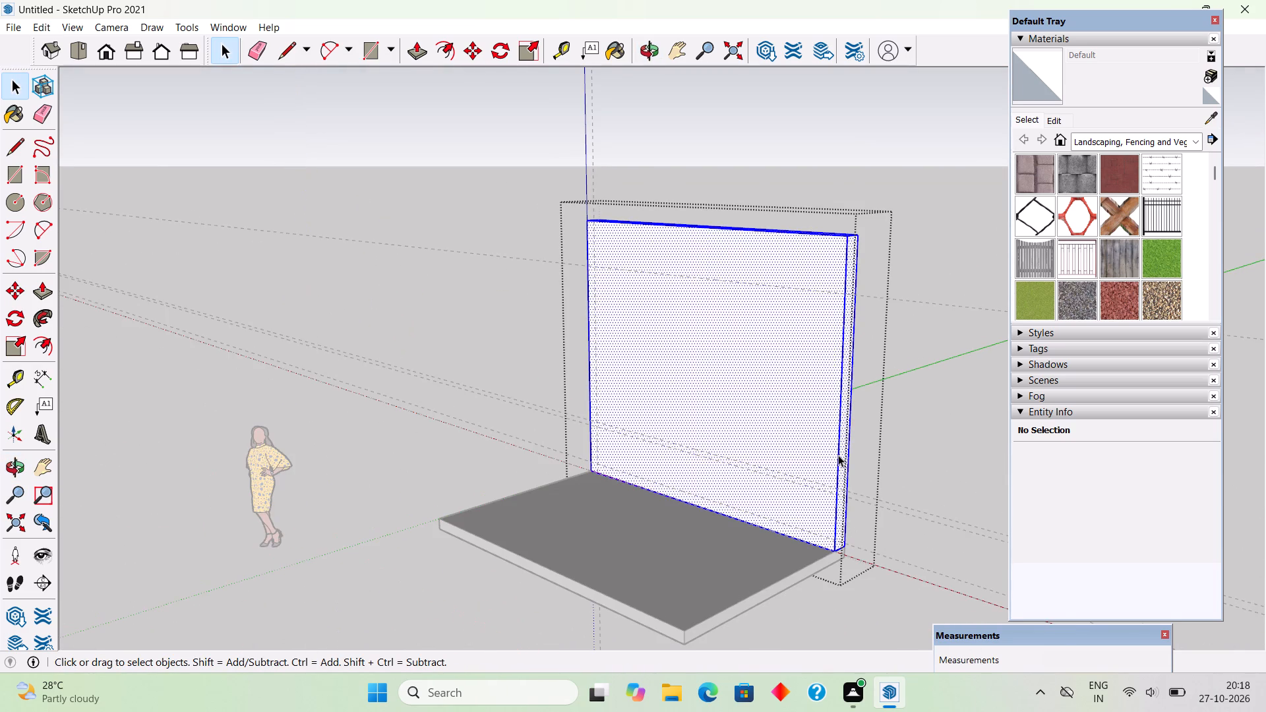
pyautogui.press('p')
pyautogui.click(846, 446)
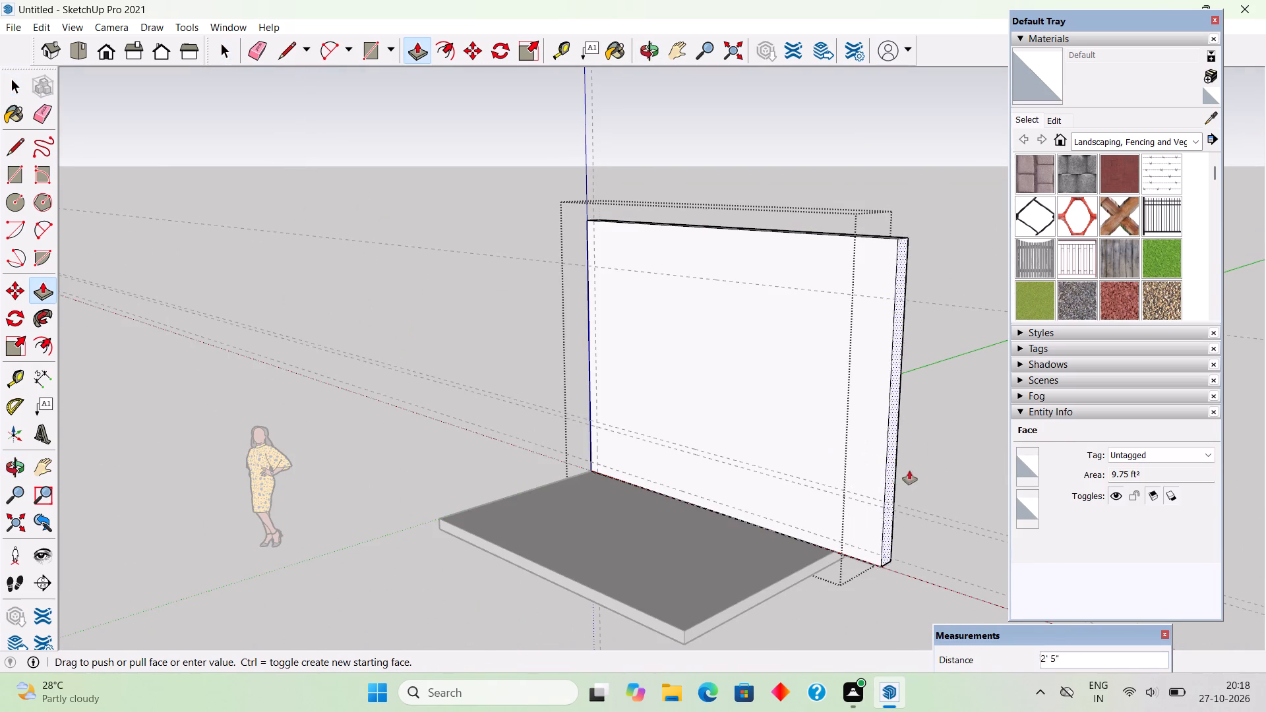
pyautogui.write("5'")
pyautogui.press('Return')
pyautogui.press('space')
# Open the floor slab group, Push/Pull its right end face 5' out to the wall's end, and close the group.
pyautogui.tripleClick(763, 589)
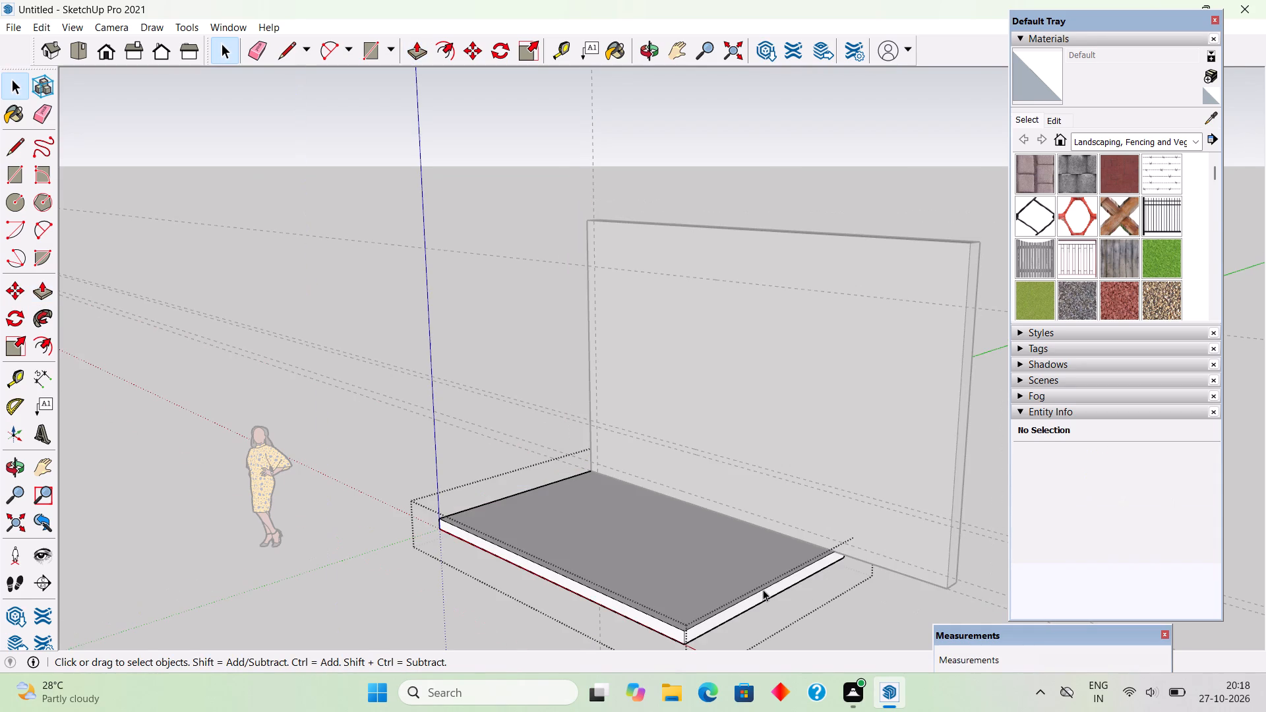
pyautogui.press('p')
pyautogui.click(762, 591)
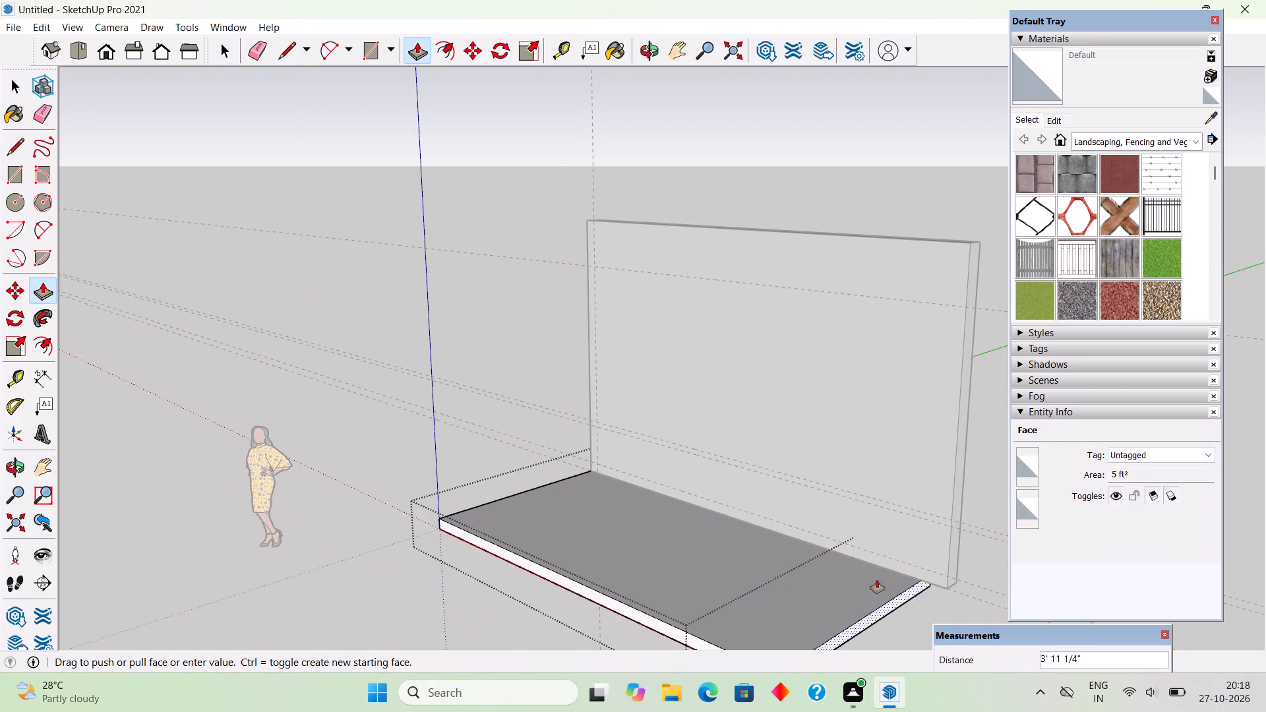
pyautogui.click(955, 498)
pyautogui.press('space')
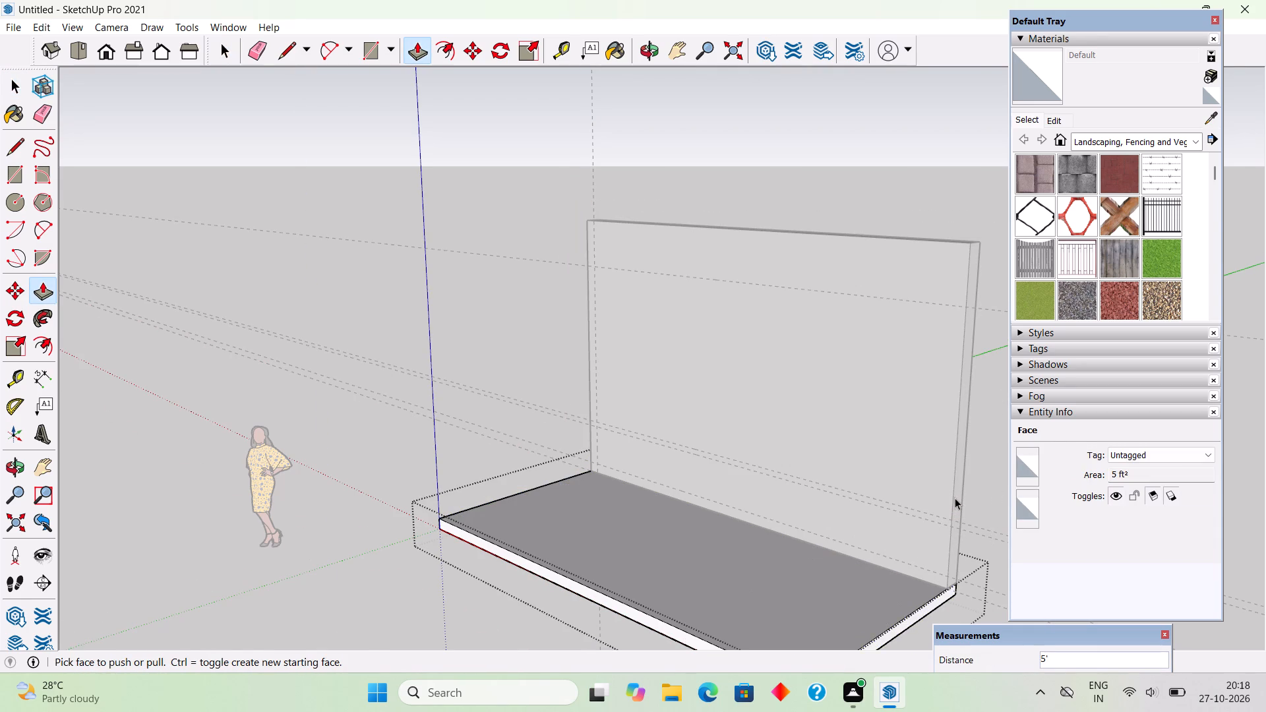
pyautogui.scroll(-5, 955, 498)
pyautogui.click(895, 254)
# Place a horizontal guide 1' above the topmost horizontal guide on the back wall's face.
pyautogui.moveTo(843, 392); pyautogui.dragTo(1075, 400, button='middle')
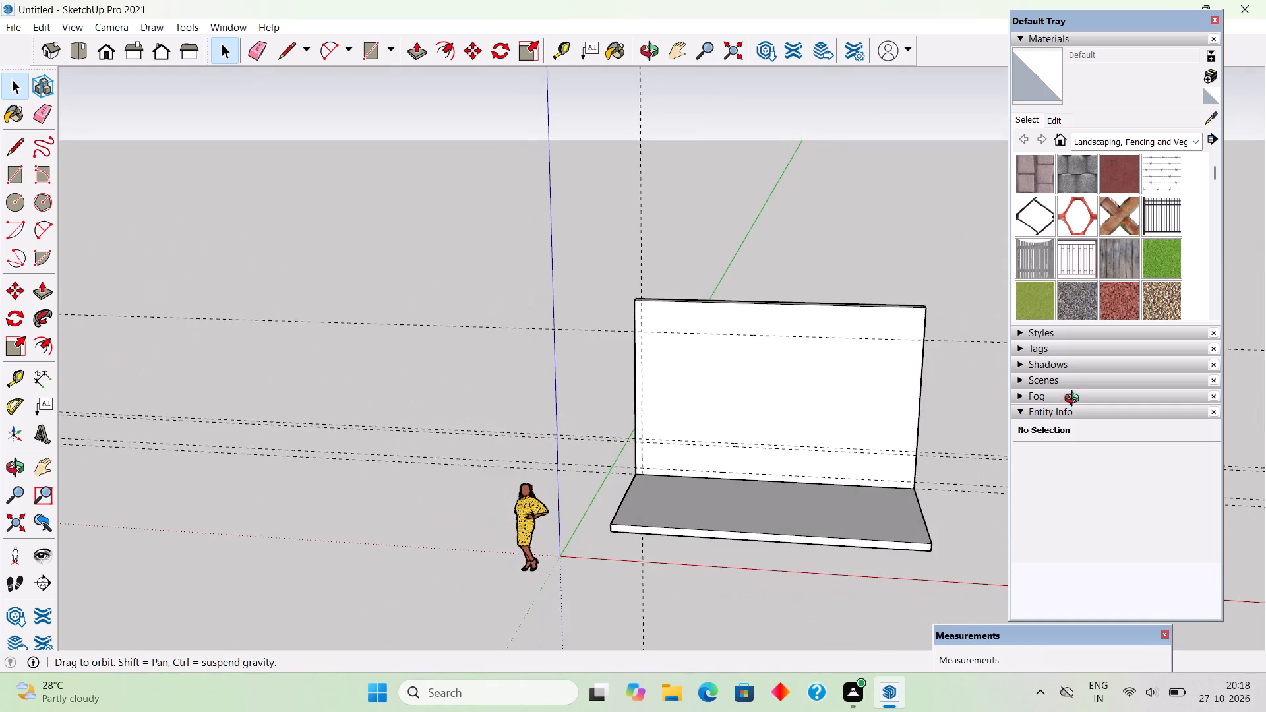
pyautogui.moveTo(1075, 400); pyautogui.dragTo(1075, 395, button='middle')
pyautogui.scroll(5, 802, 268)
pyautogui.scroll(2, 847, 454)
pyautogui.moveTo(868, 454); pyautogui.dragTo(985, 405, button='middle')
pyautogui.scroll(2, 982, 391)
pyautogui.press('t')
pyautogui.click(831, 338)
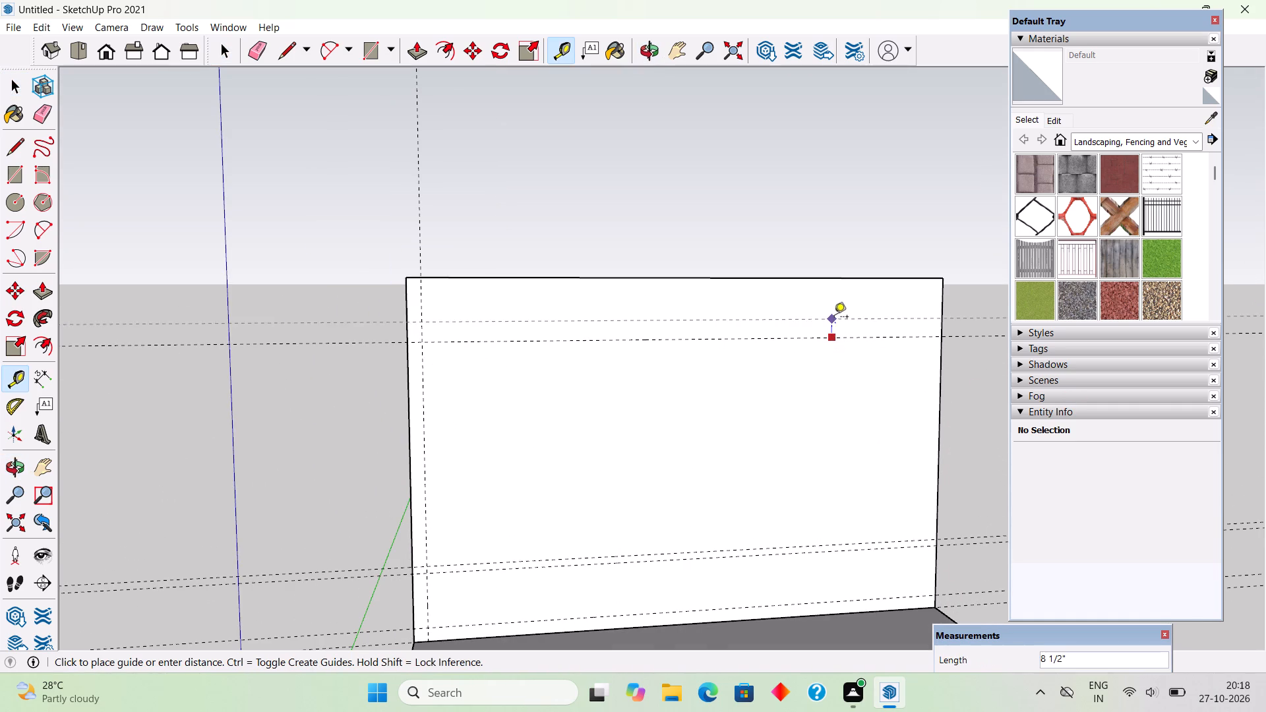
pyautogui.write("1'")
pyautogui.press('Return')
pyautogui.press('space')
# Examine the widened back wall and floor slab with the horizontal guides from the front, close up and as a whole.
pyautogui.moveTo(758, 320); pyautogui.dragTo(703, 304, button='middle')
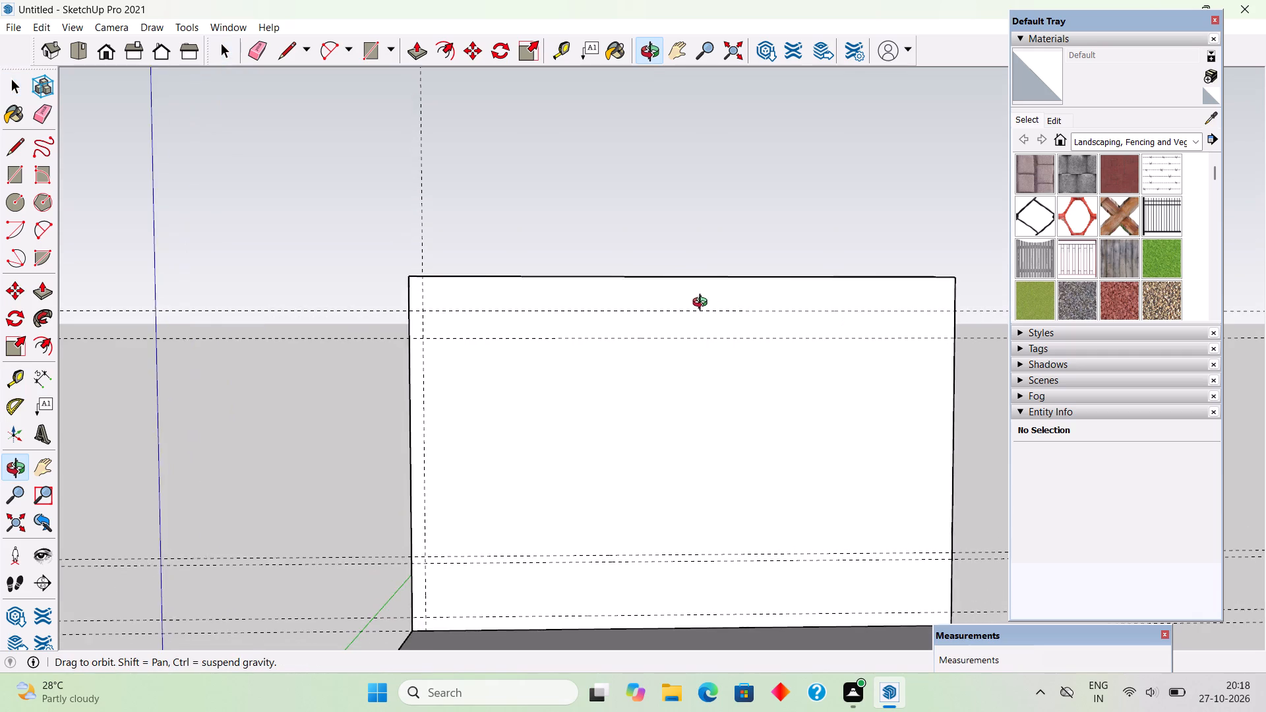
pyautogui.moveTo(703, 304); pyautogui.dragTo(729, 318, button='middle')
pyautogui.scroll(-2, 729, 318)
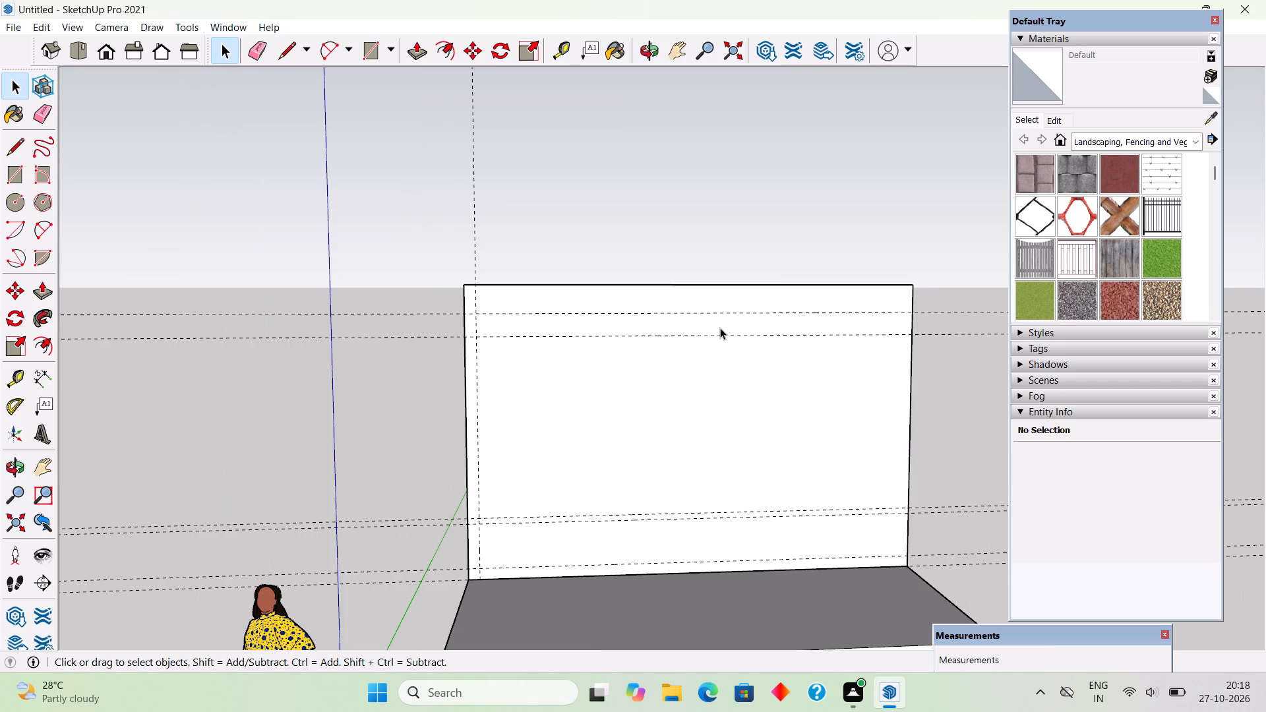
pyautogui.scroll(-3, 720, 328)
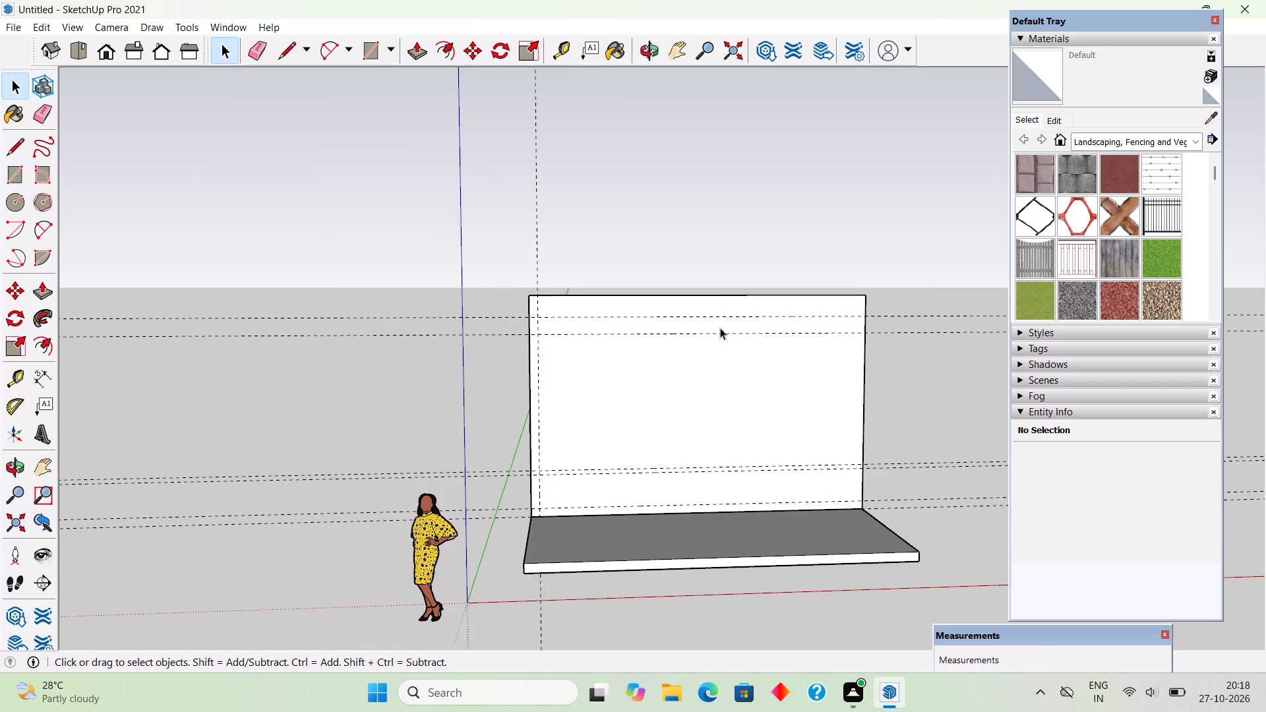
pyautogui.scroll(-1, 720, 328)
pyautogui.scroll(4, 634, 430)
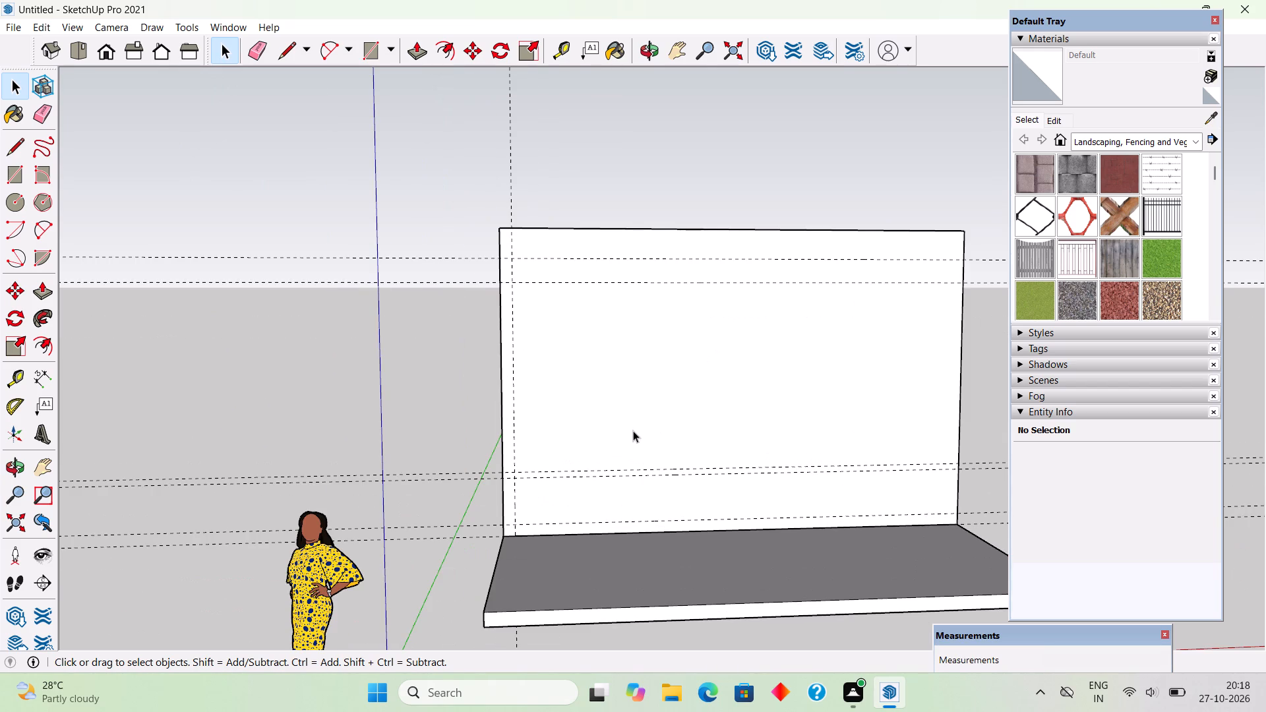
pyautogui.middleClick(637, 432)
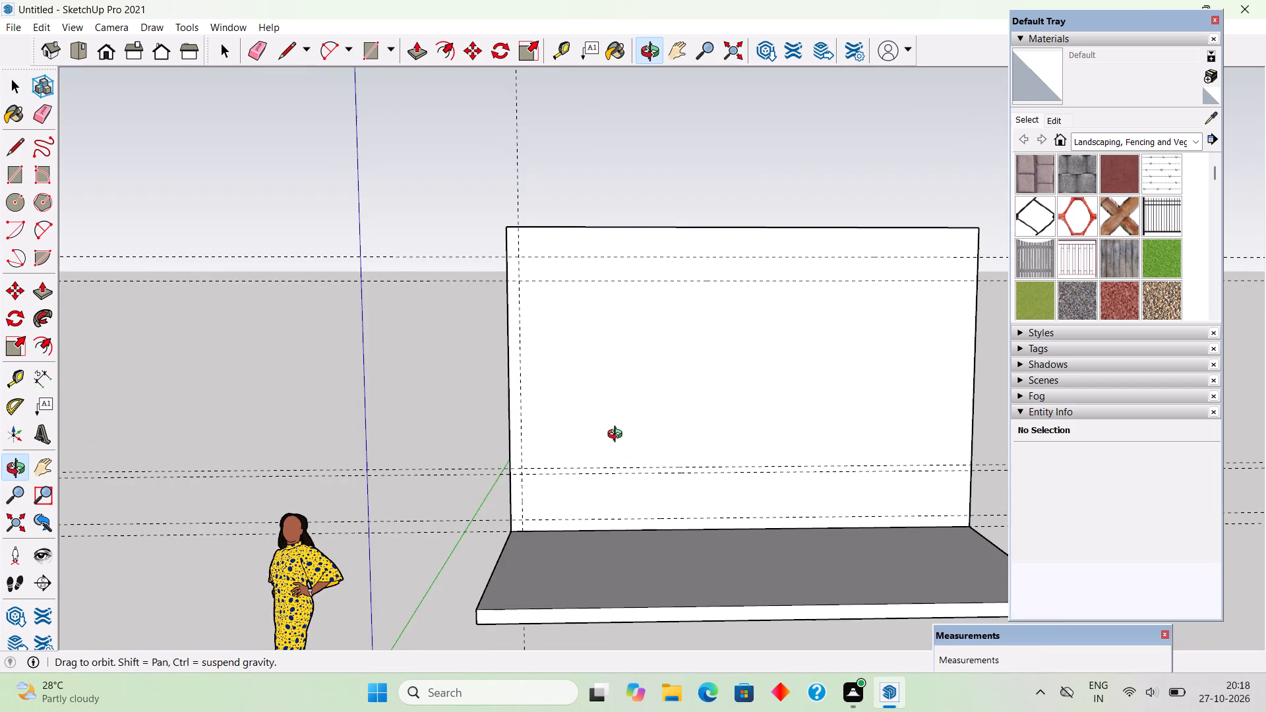
pyautogui.scroll(1, 638, 435)
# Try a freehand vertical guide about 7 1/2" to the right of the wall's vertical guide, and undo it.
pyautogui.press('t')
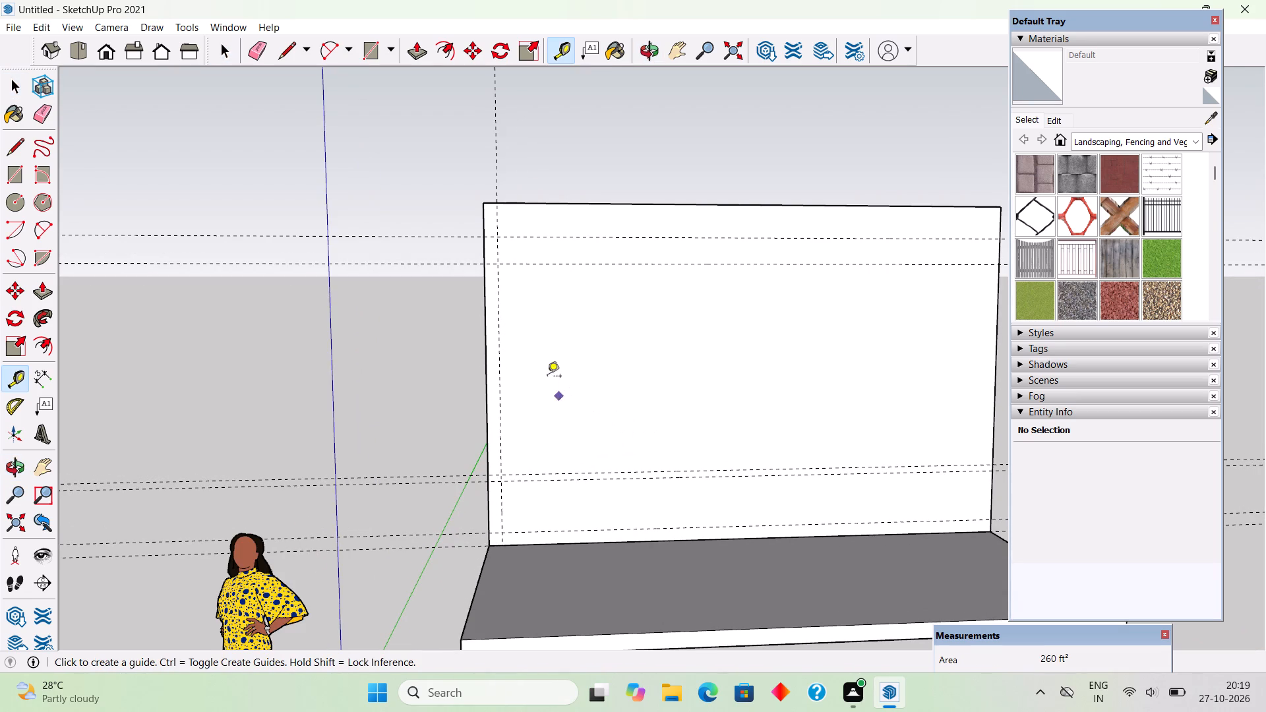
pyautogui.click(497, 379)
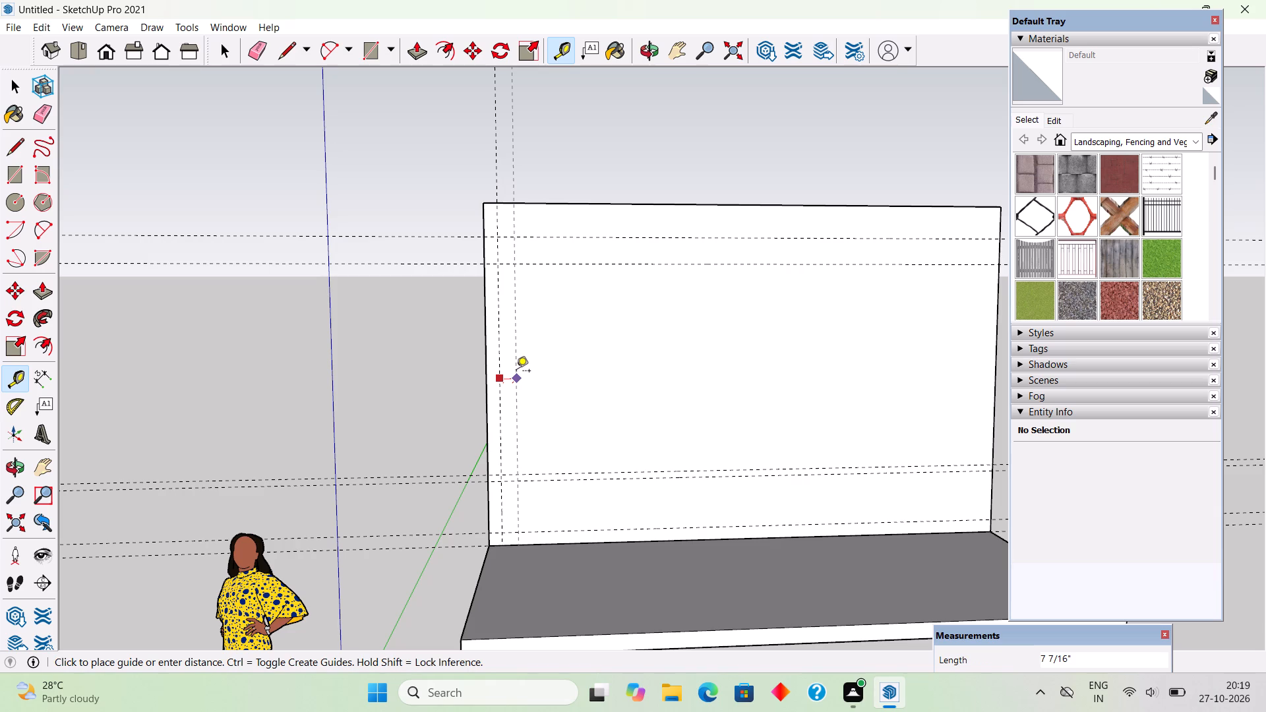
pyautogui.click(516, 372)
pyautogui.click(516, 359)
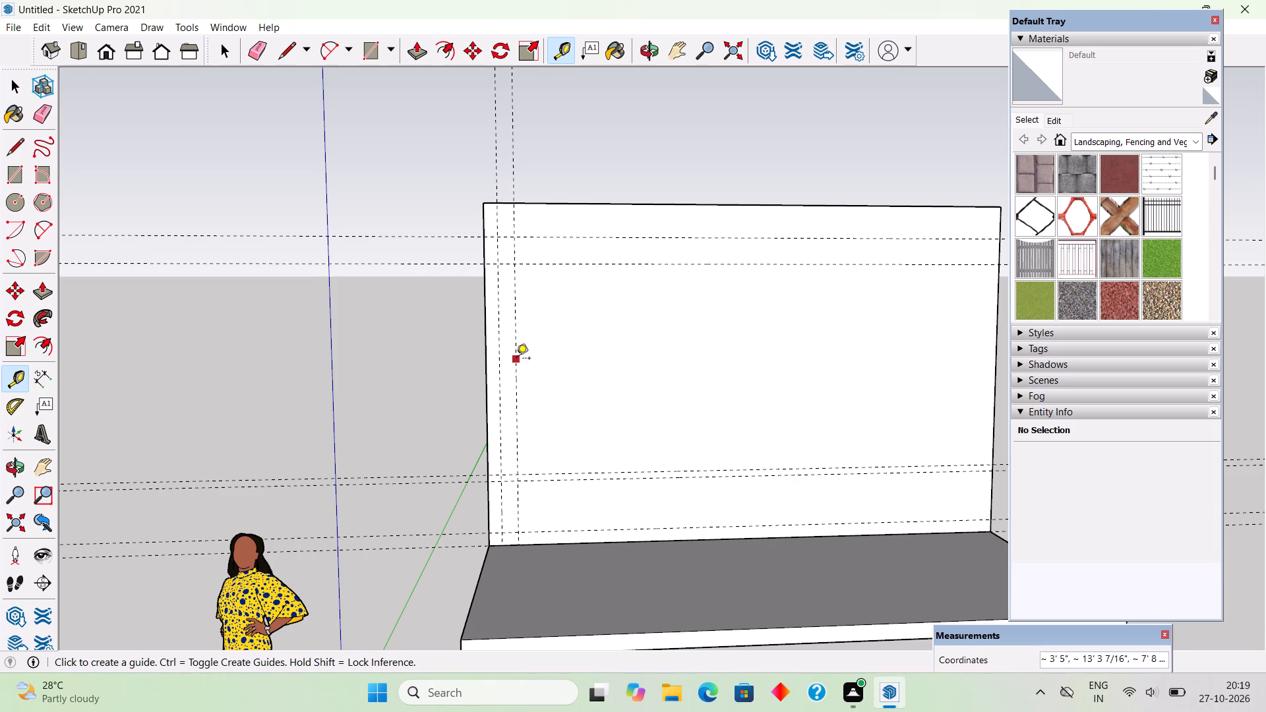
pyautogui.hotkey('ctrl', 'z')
# Place a vertical guide 6" to the right of the wall's existing vertical guide and another 2.5' beyond it.
pyautogui.click(502, 390)
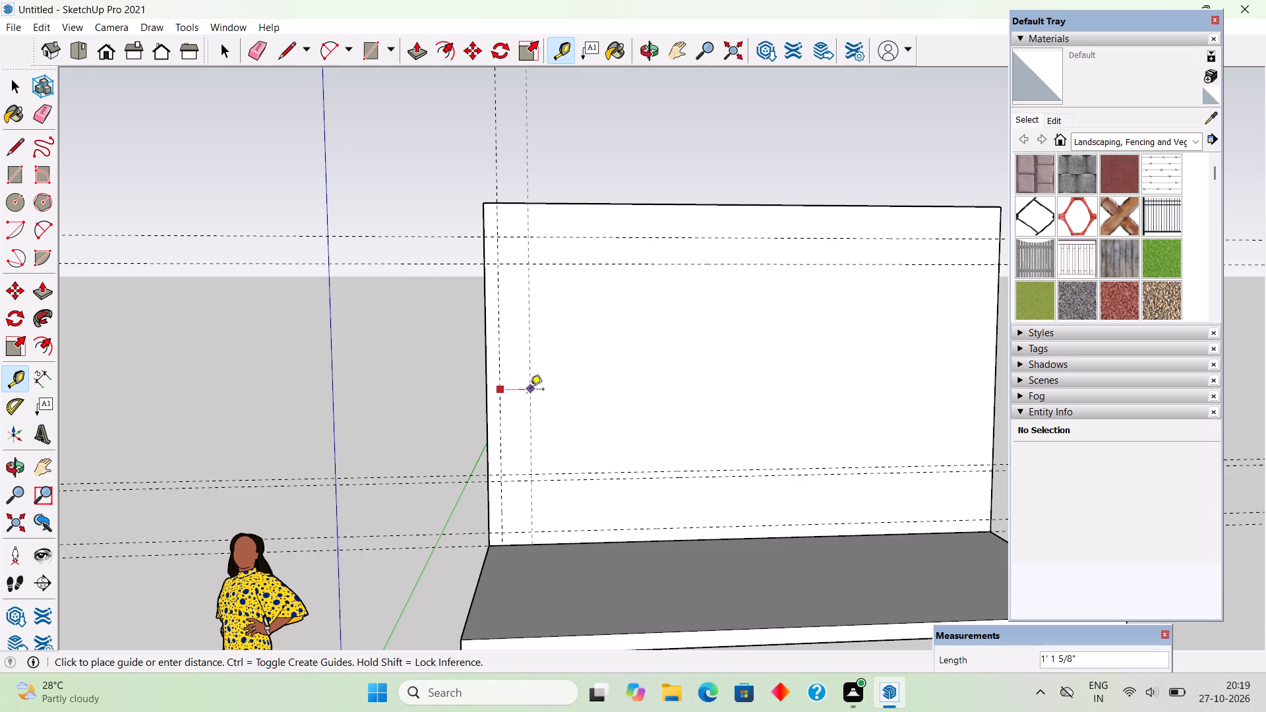
pyautogui.write('6"')
pyautogui.press('Return')
pyautogui.click(512, 403)
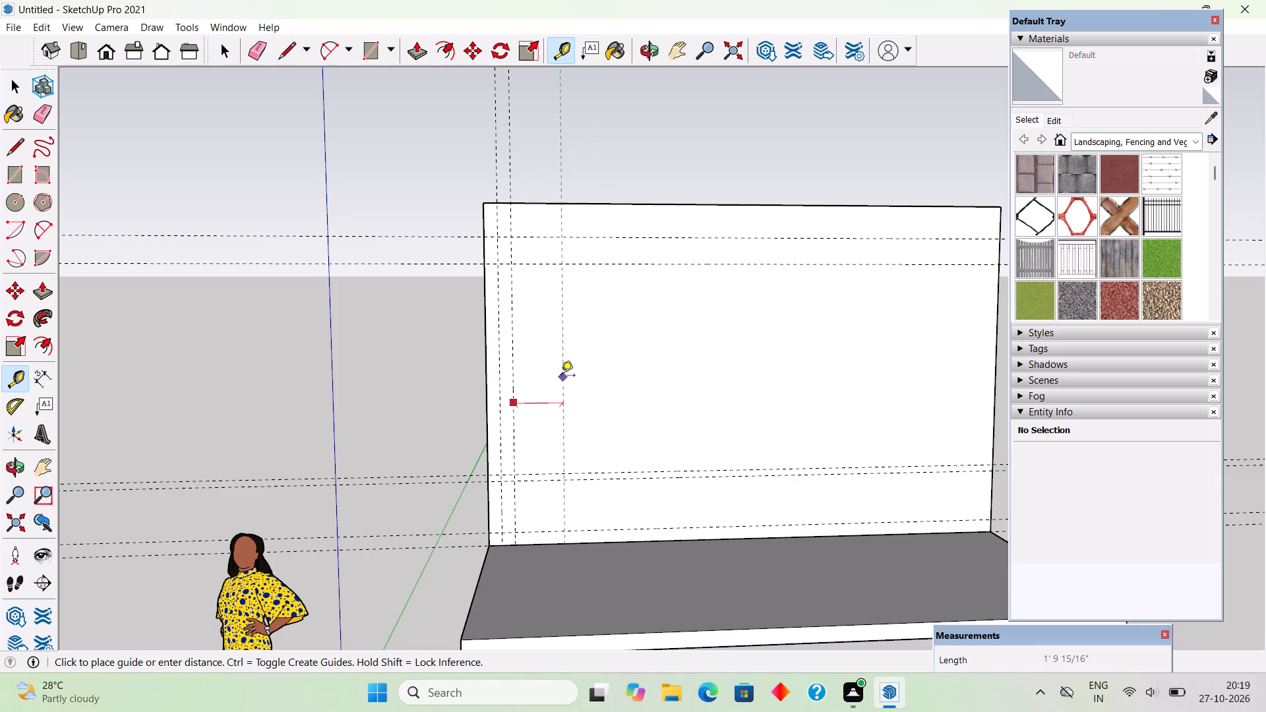
pyautogui.write("2.5'")
pyautogui.press('Return')
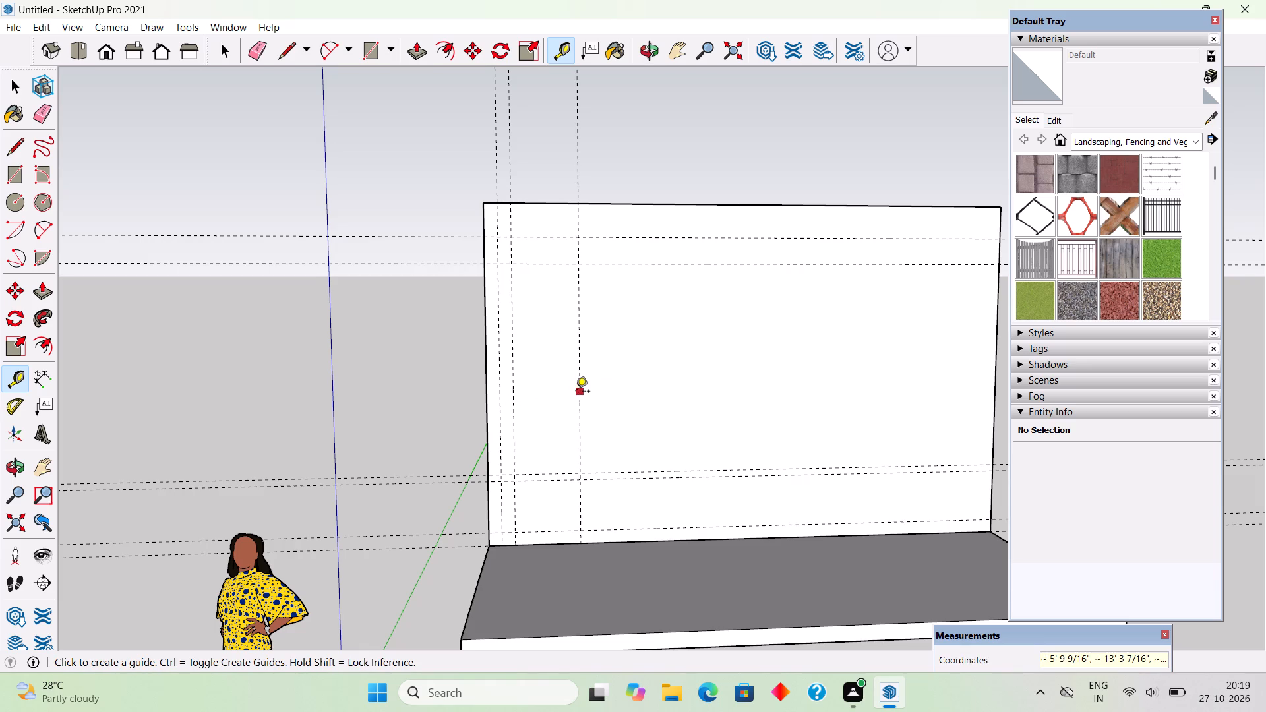
# Place a vertical guide 8" to the right of the rightmost vertical guide on the back wall's face.
pyautogui.click(576, 392)
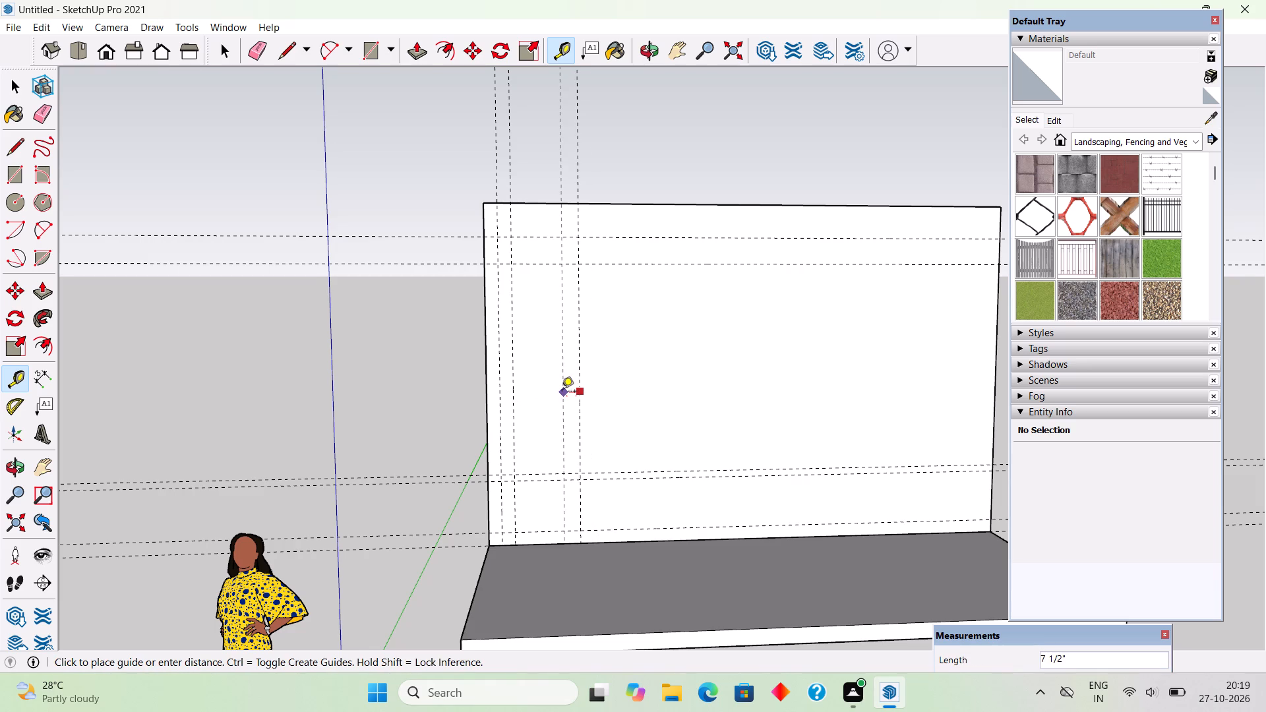
pyautogui.scroll(3, 562, 392)
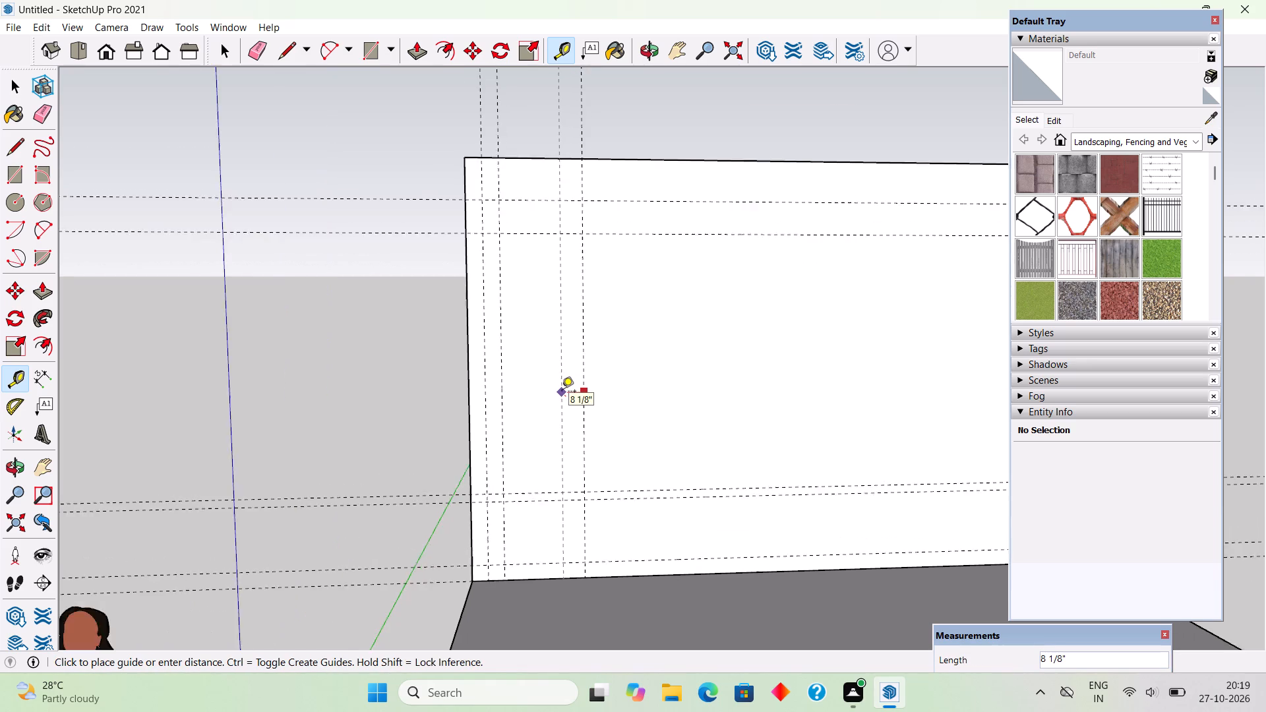
pyautogui.scroll(1, 562, 392)
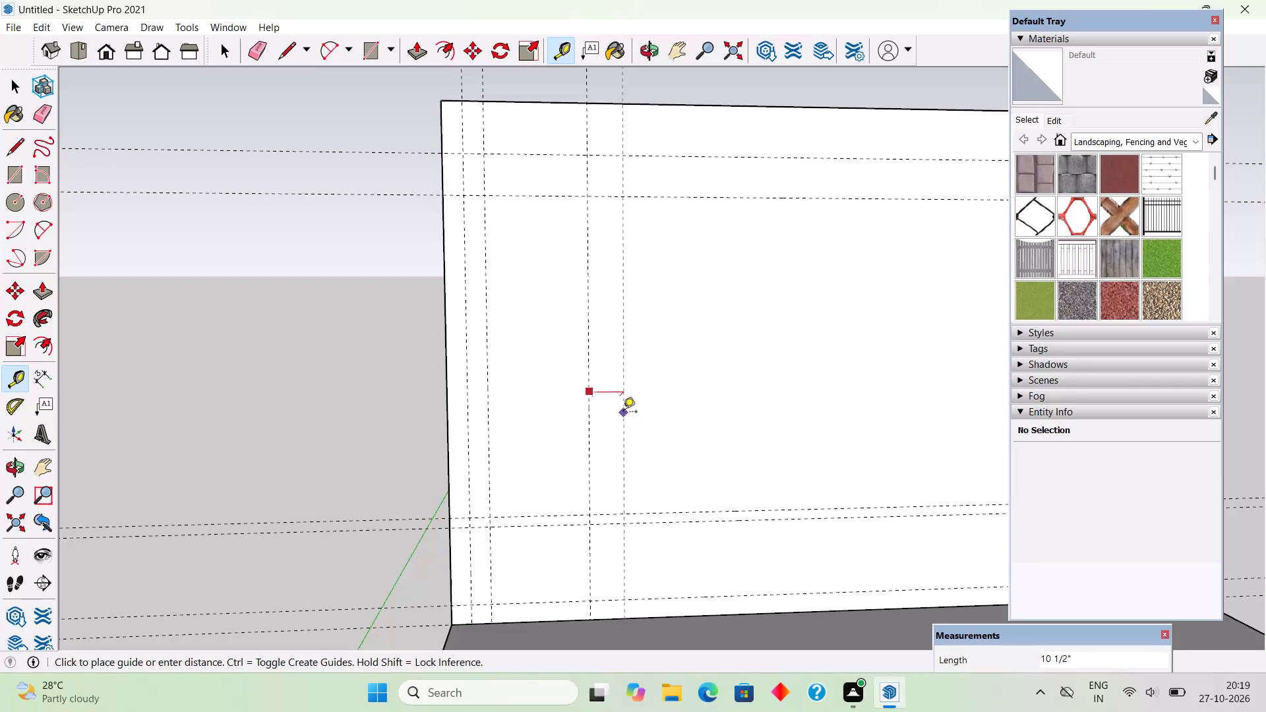
pyautogui.write('8"')
pyautogui.press('Return')
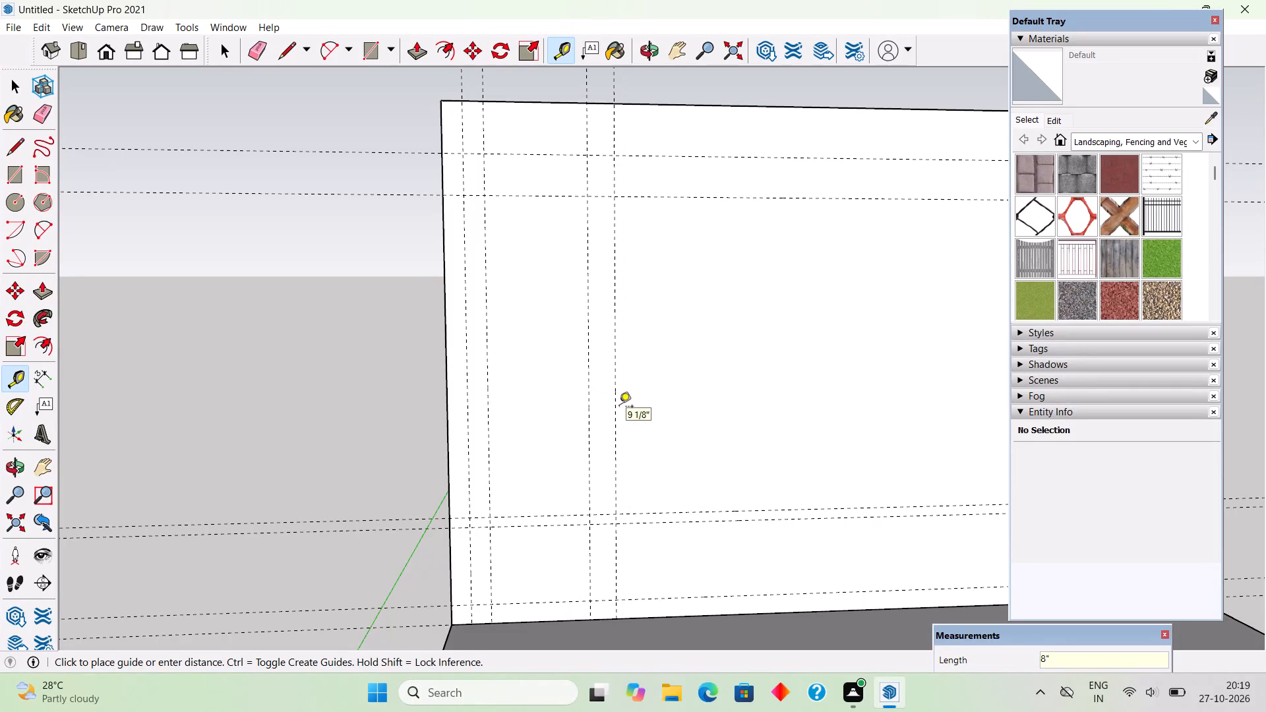
# Place a vertical guide 12' to the right of the rightmost vertical guide on the back wall's face.
pyautogui.scroll(-4, 607, 412)
pyautogui.scroll(-5, 438, 443)
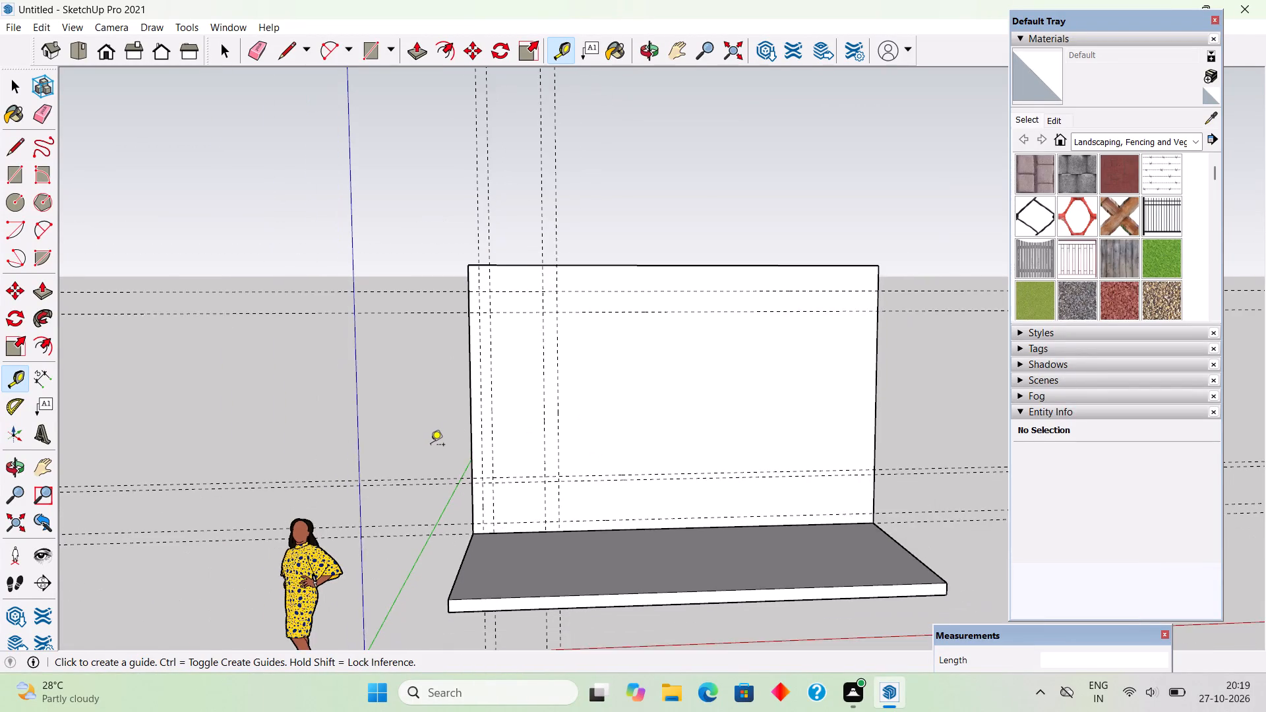
pyautogui.scroll(1, 919, 452)
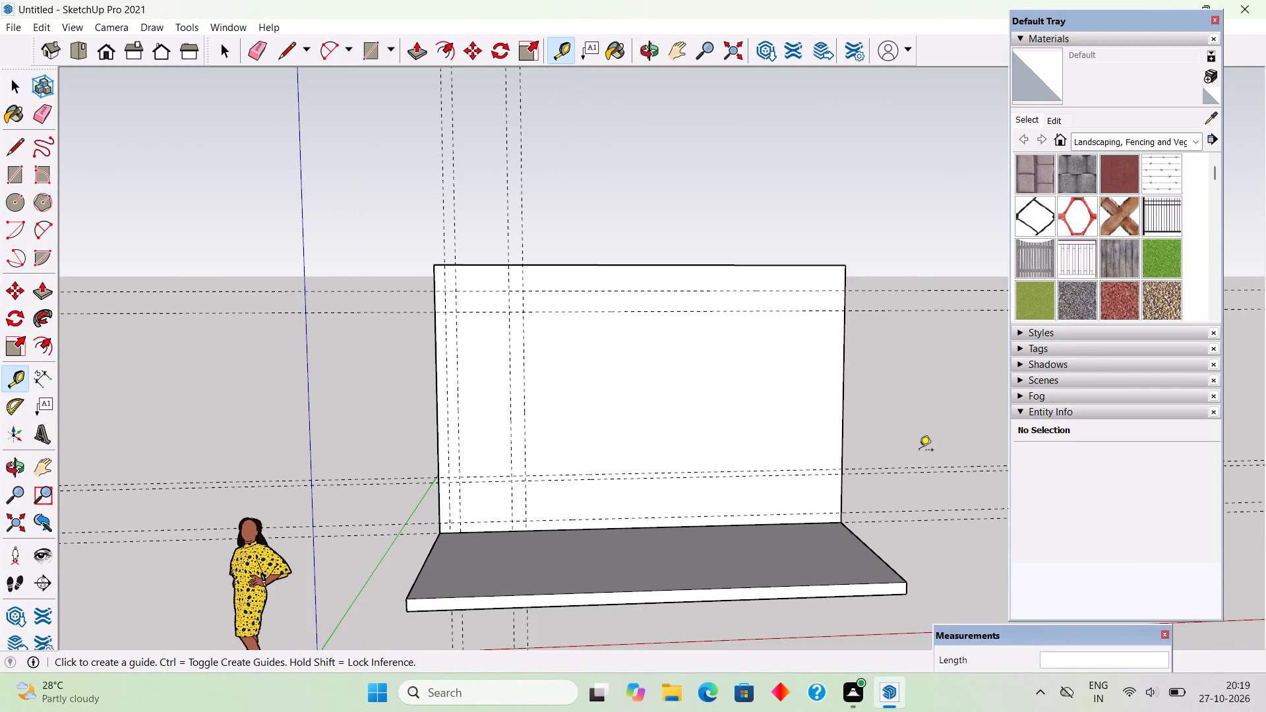
pyautogui.scroll(2, 919, 451)
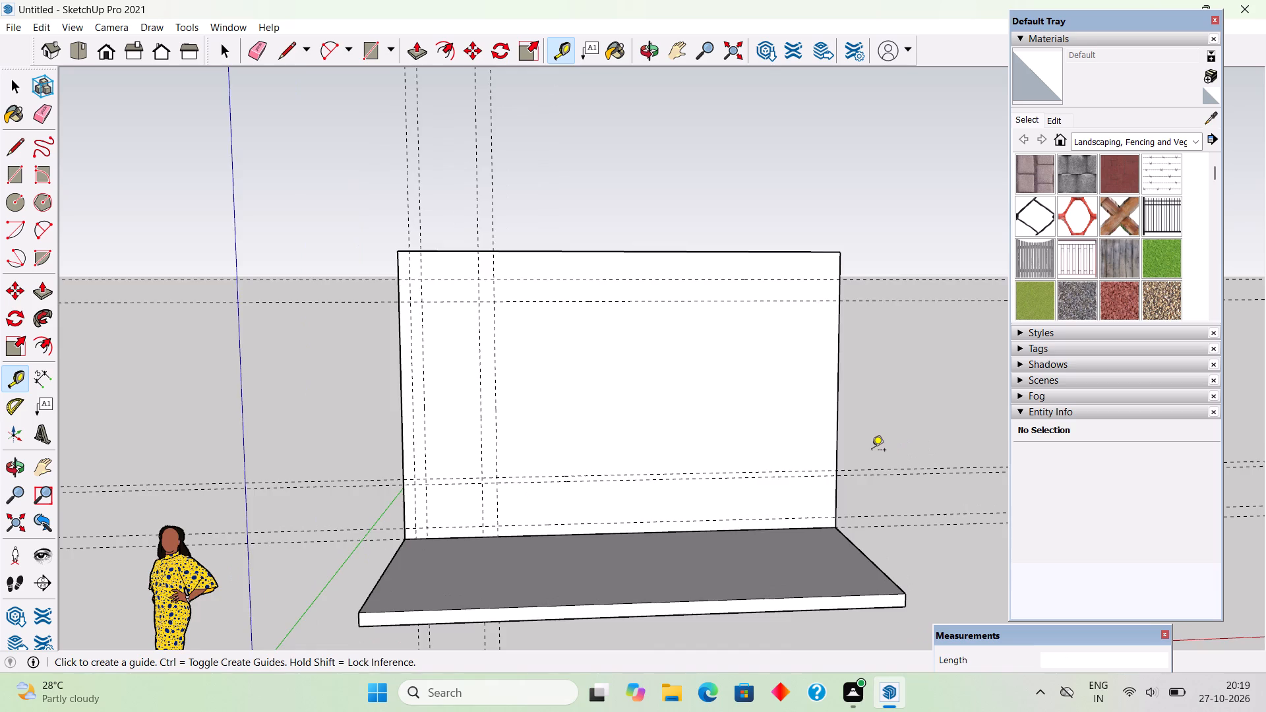
pyautogui.scroll(1, 872, 451)
pyautogui.moveTo(871, 449); pyautogui.dragTo(862, 439, button='middle')
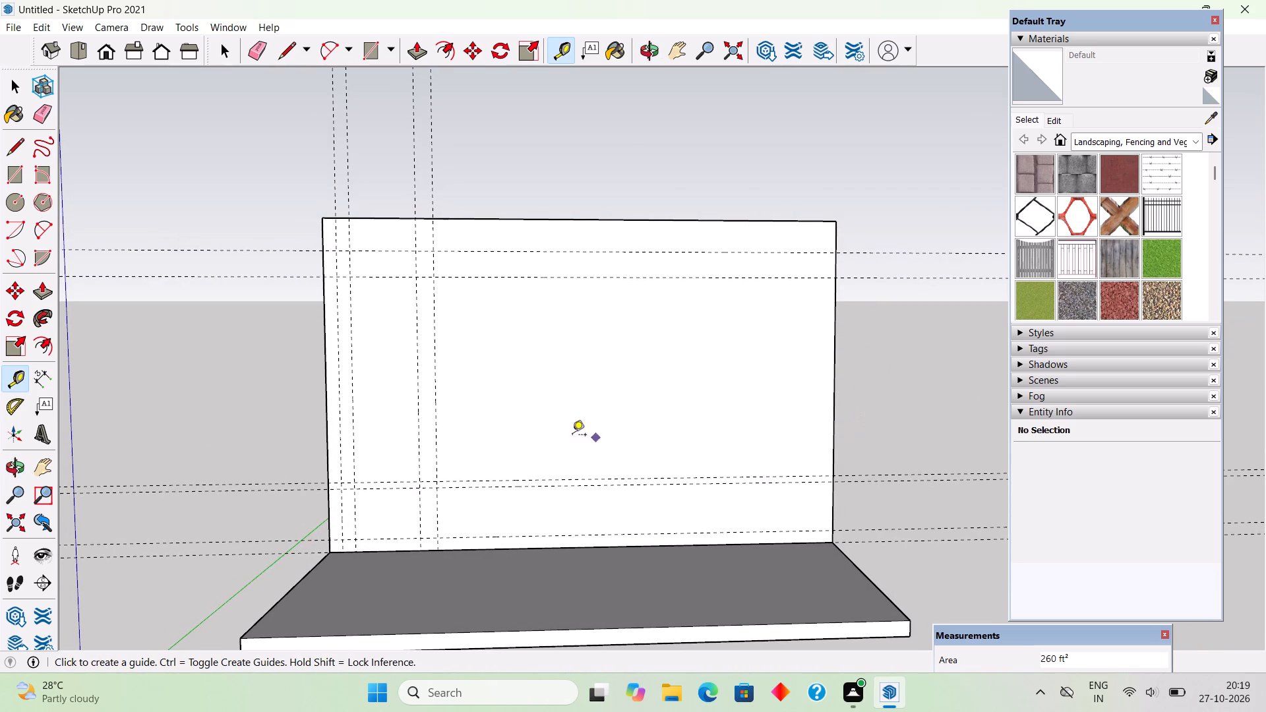
pyautogui.click(433, 415)
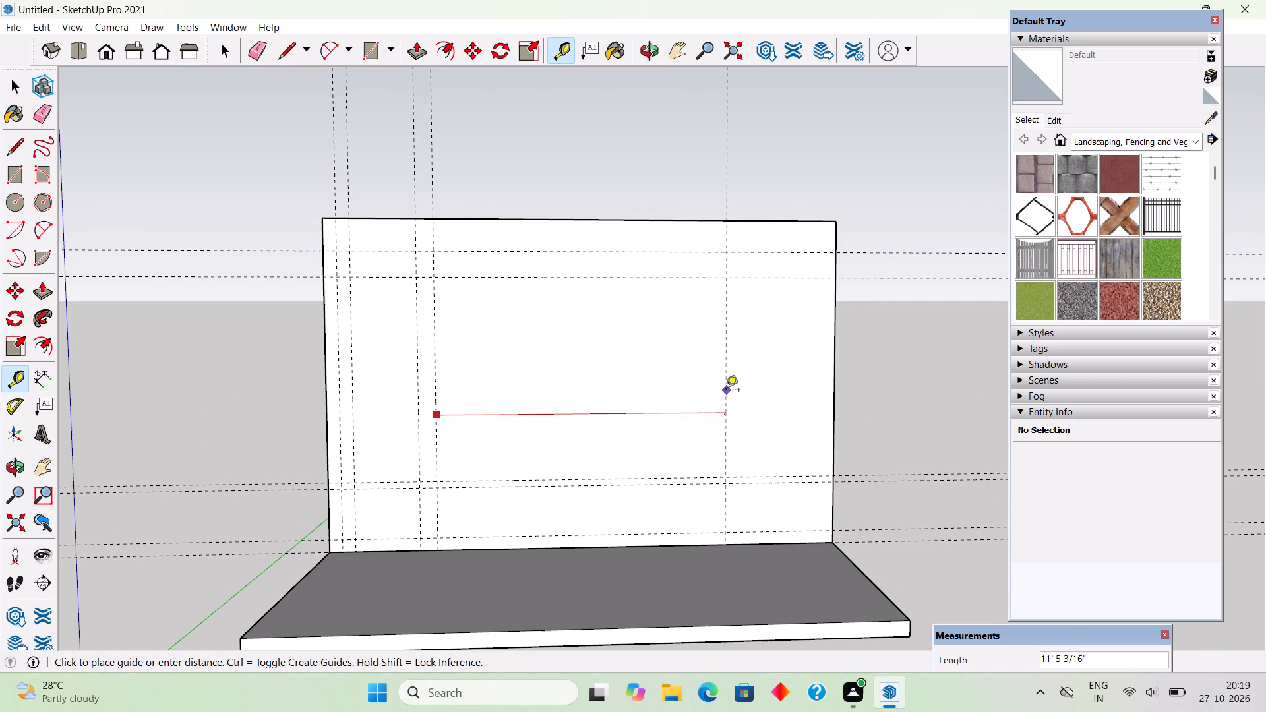
pyautogui.write("12'")
pyautogui.press('Return')
pyautogui.press("'")
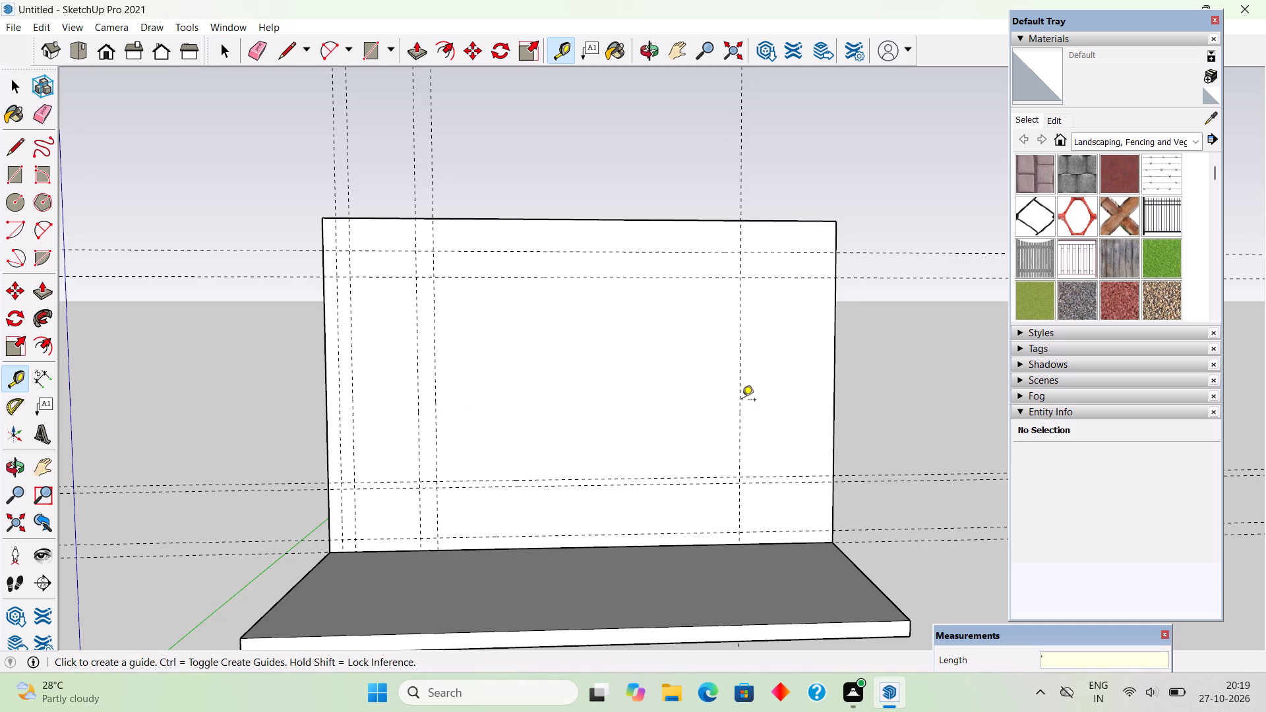
# Place a vertical guide 3.5' to the right of the rightmost guide, near the back wall's right end.
pyautogui.click(742, 401)
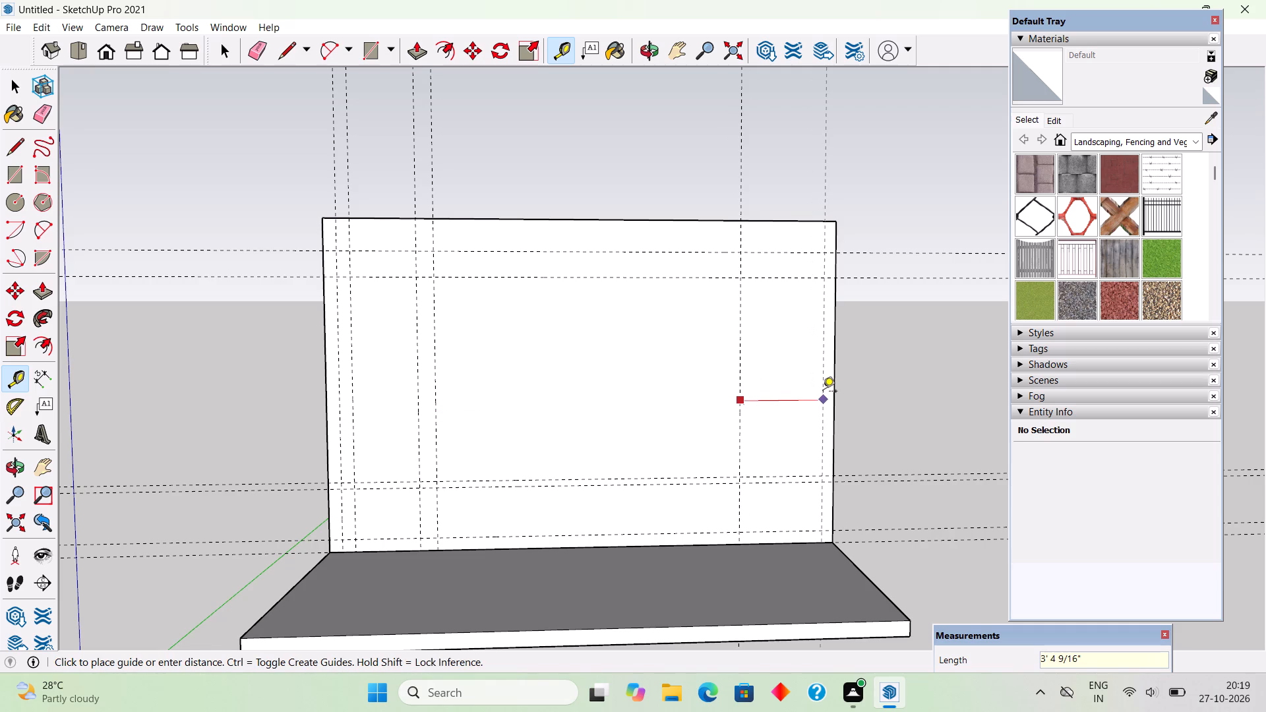
pyautogui.write("3.5'")
pyautogui.press('Return')
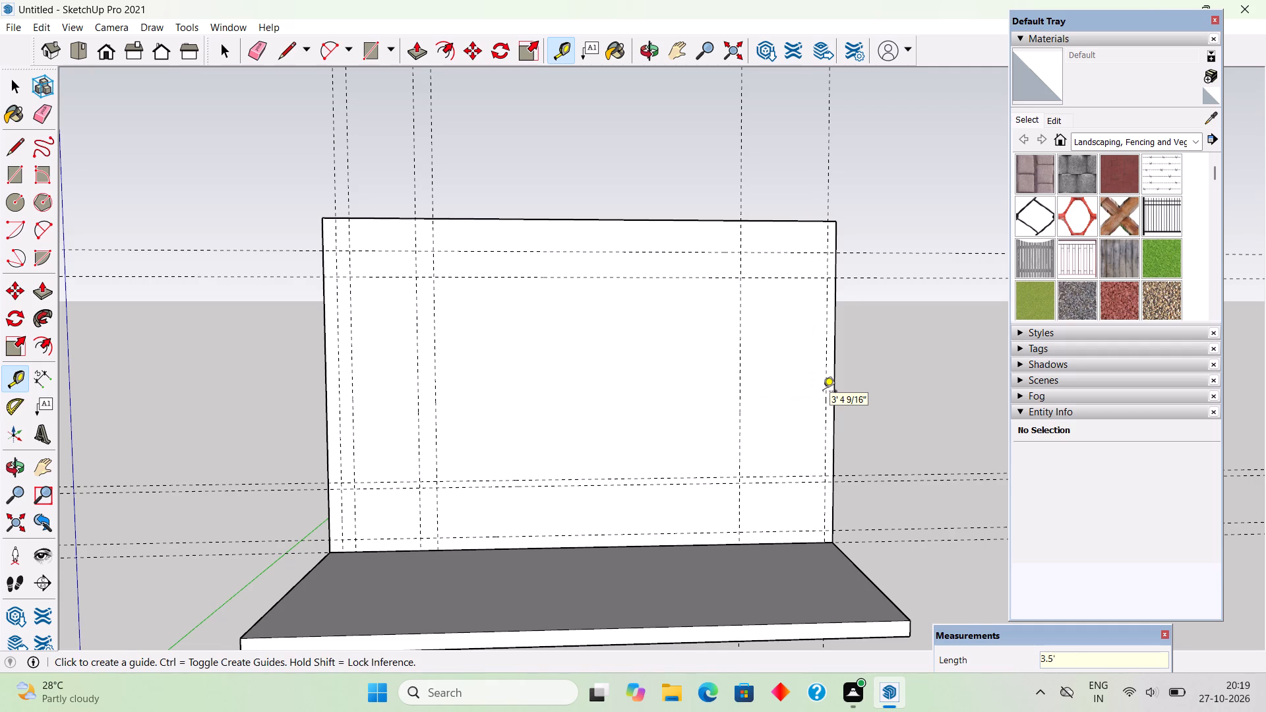
pyautogui.press('space')
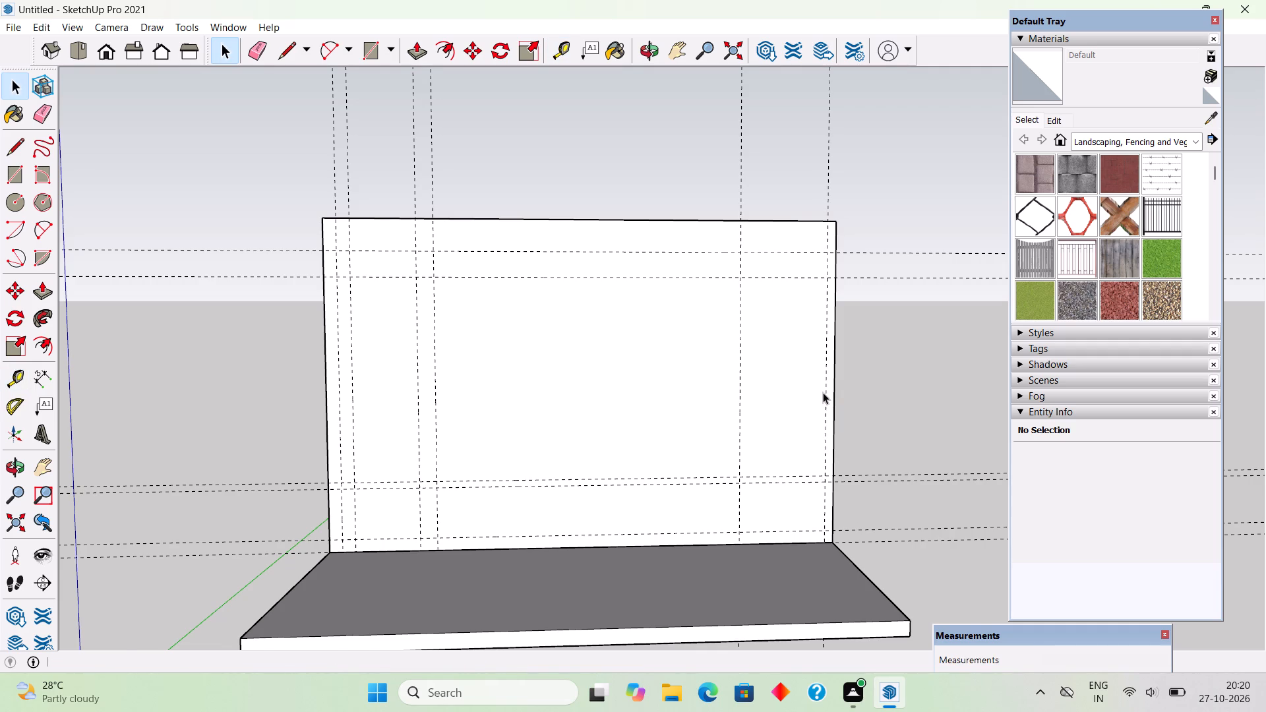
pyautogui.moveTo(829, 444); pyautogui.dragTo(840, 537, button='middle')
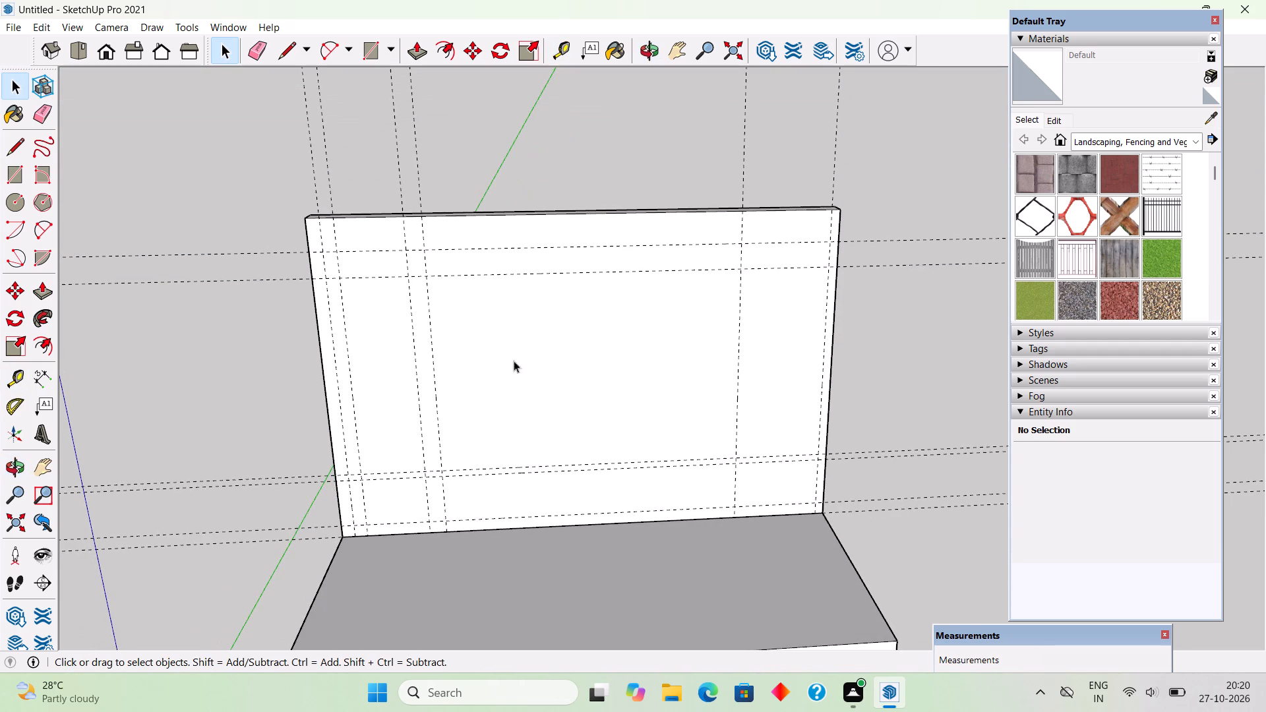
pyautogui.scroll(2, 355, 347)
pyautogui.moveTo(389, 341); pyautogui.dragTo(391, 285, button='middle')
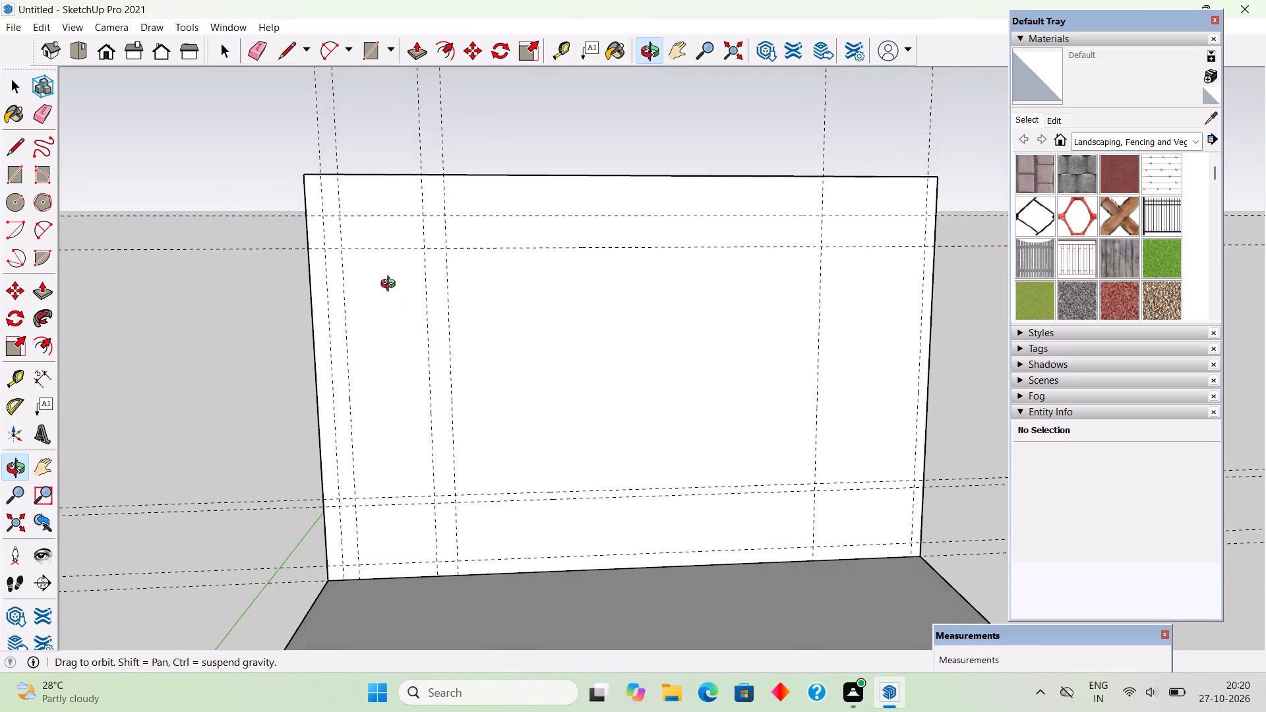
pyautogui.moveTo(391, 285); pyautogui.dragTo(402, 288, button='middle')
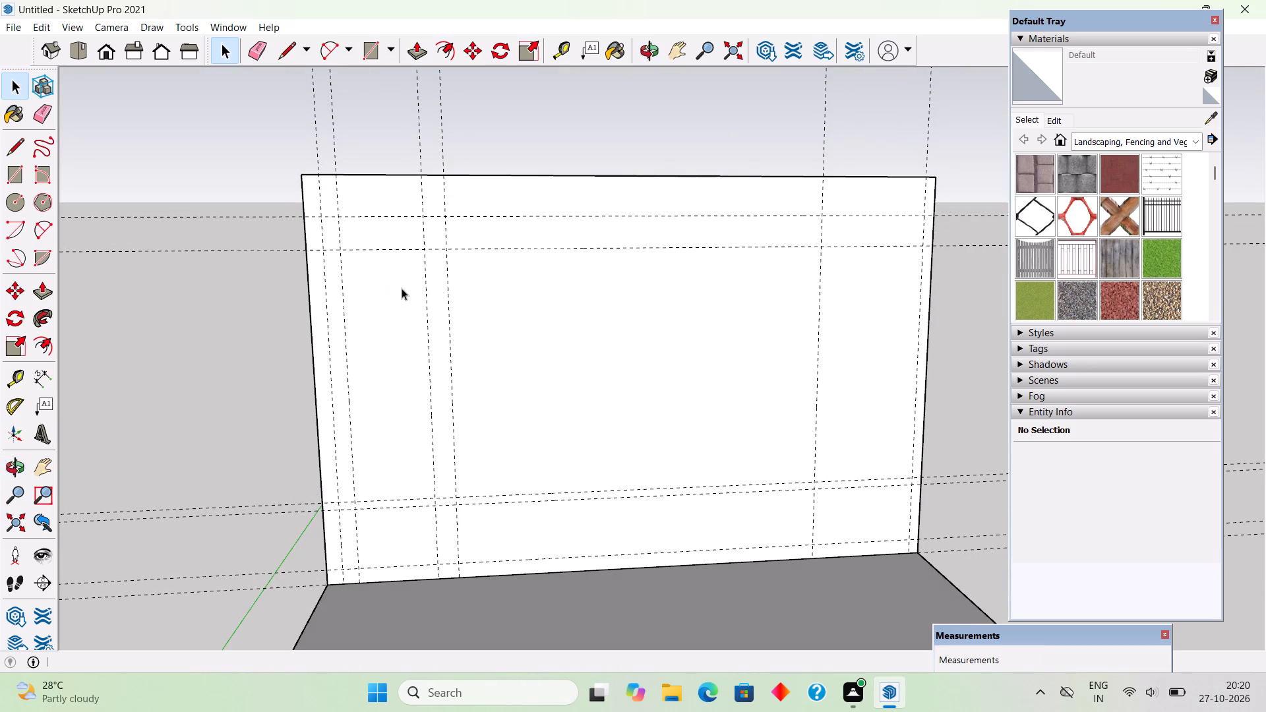
# Draw a 19' 2" by 9' rectangle on the back wall's face, snapping its opposite corners to the outer guide intersections.
pyautogui.press('r')
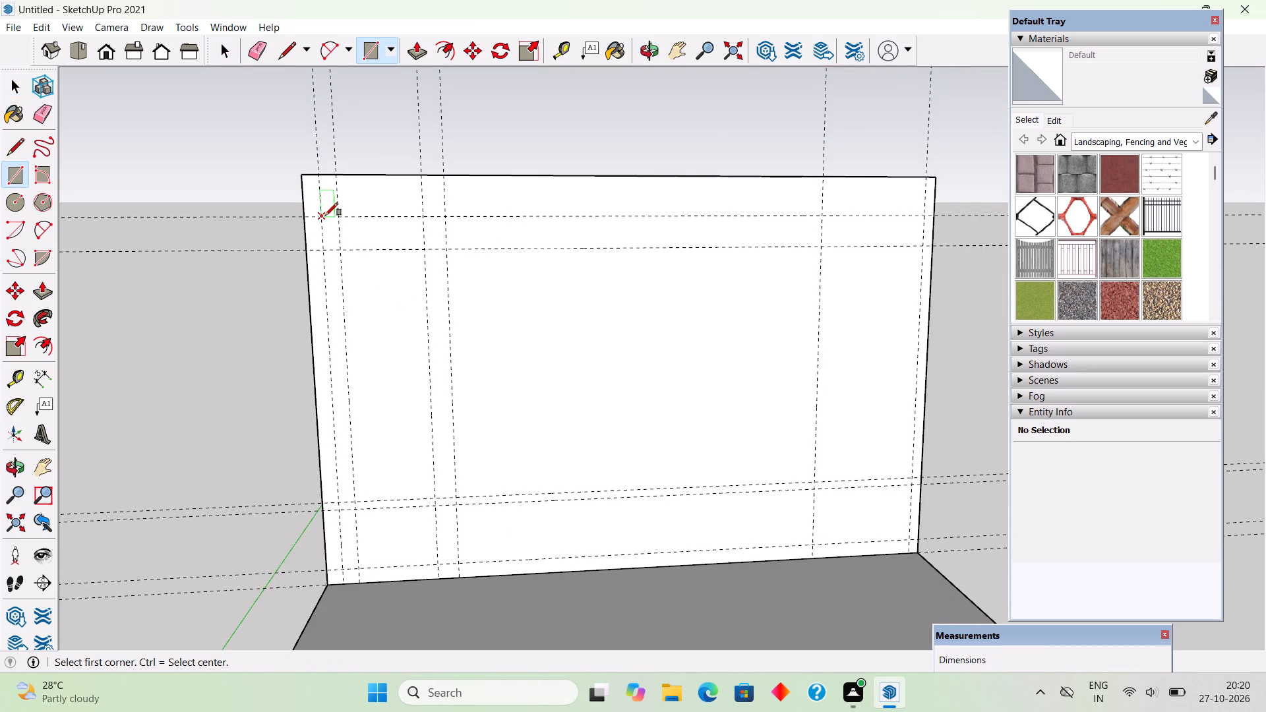
pyautogui.click(325, 216)
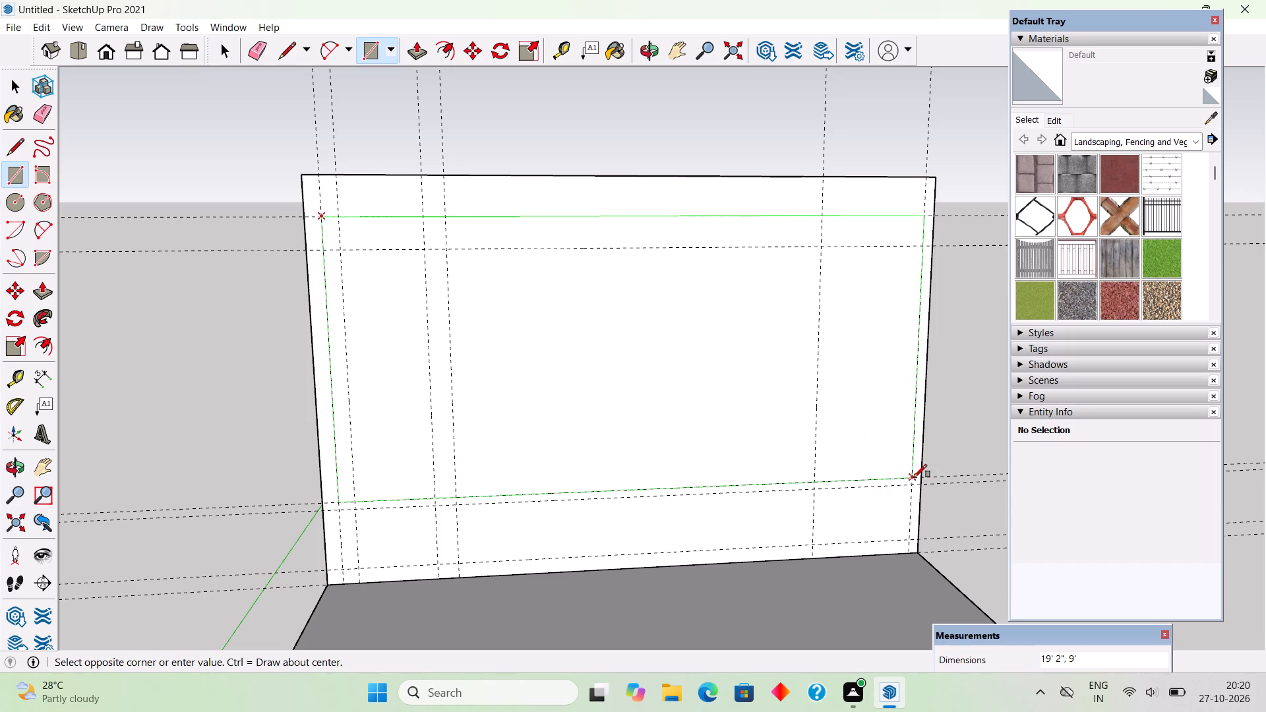
pyautogui.click(914, 477)
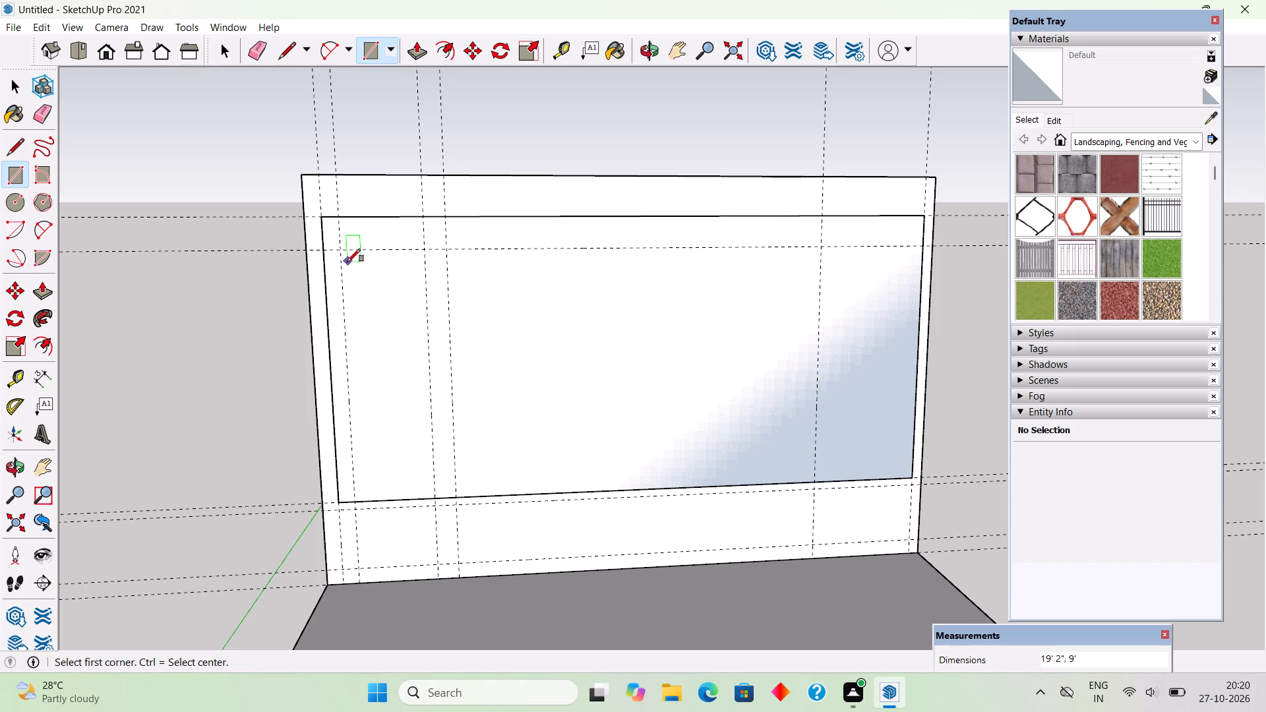
# Place a horizontal guide 1' above the bottom edge of the rectangle on the back wall.
pyautogui.press('t')
pyautogui.click(416, 502)
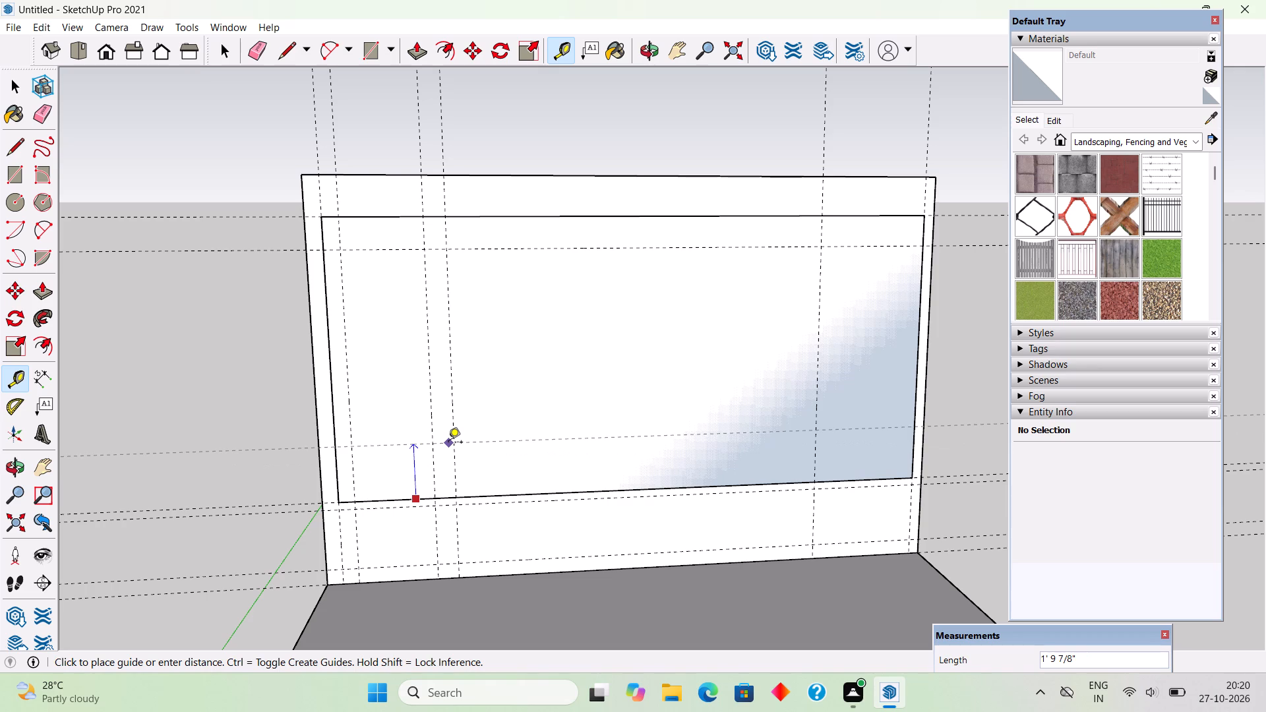
pyautogui.press('1')
pyautogui.press("'")
pyautogui.press('Return')
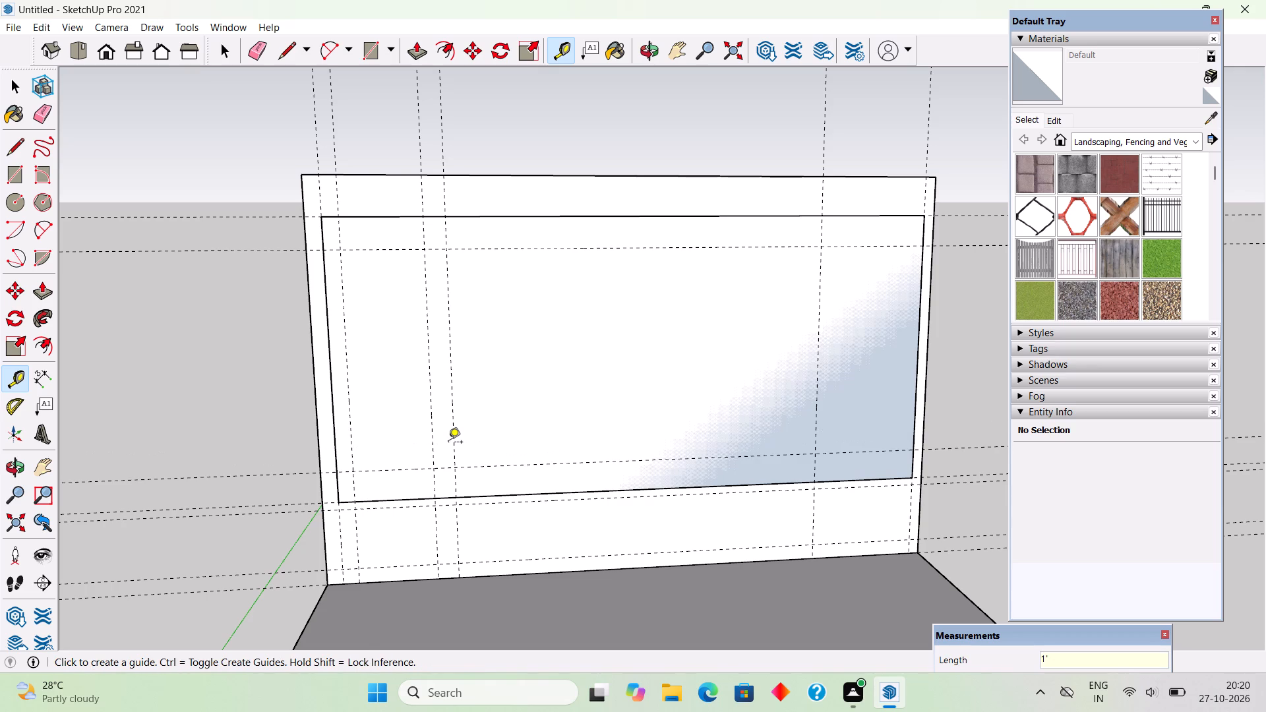
# Place a horizontal guide 1.5' below the horizontal guide that runs just inside the rectangle's top edge.
pyautogui.click(395, 249)
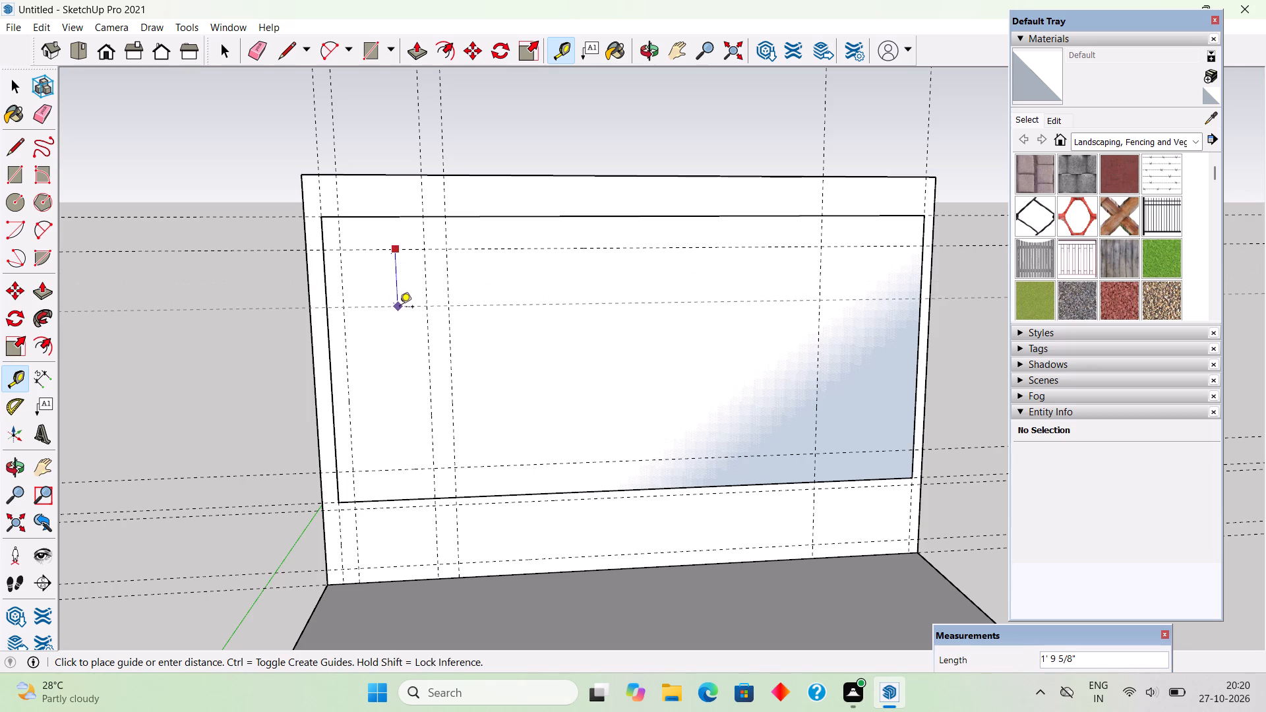
pyautogui.write('1.')
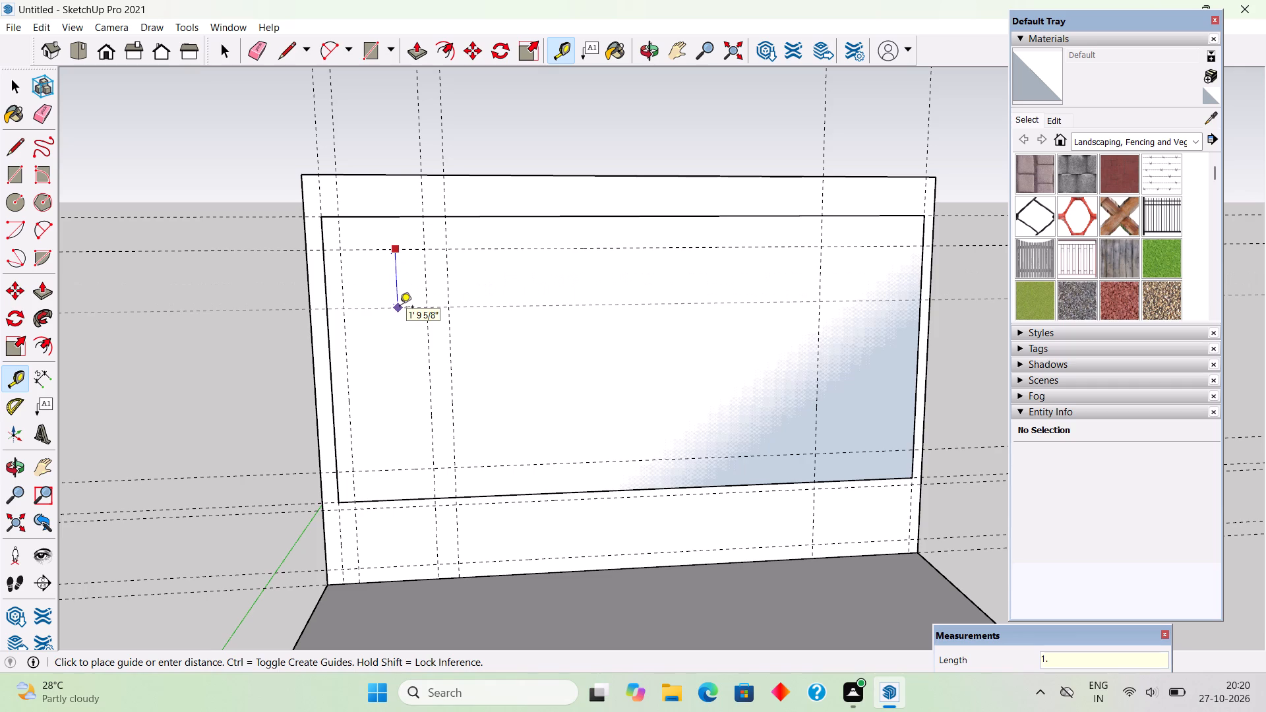
pyautogui.write("5'")
pyautogui.press('Return')
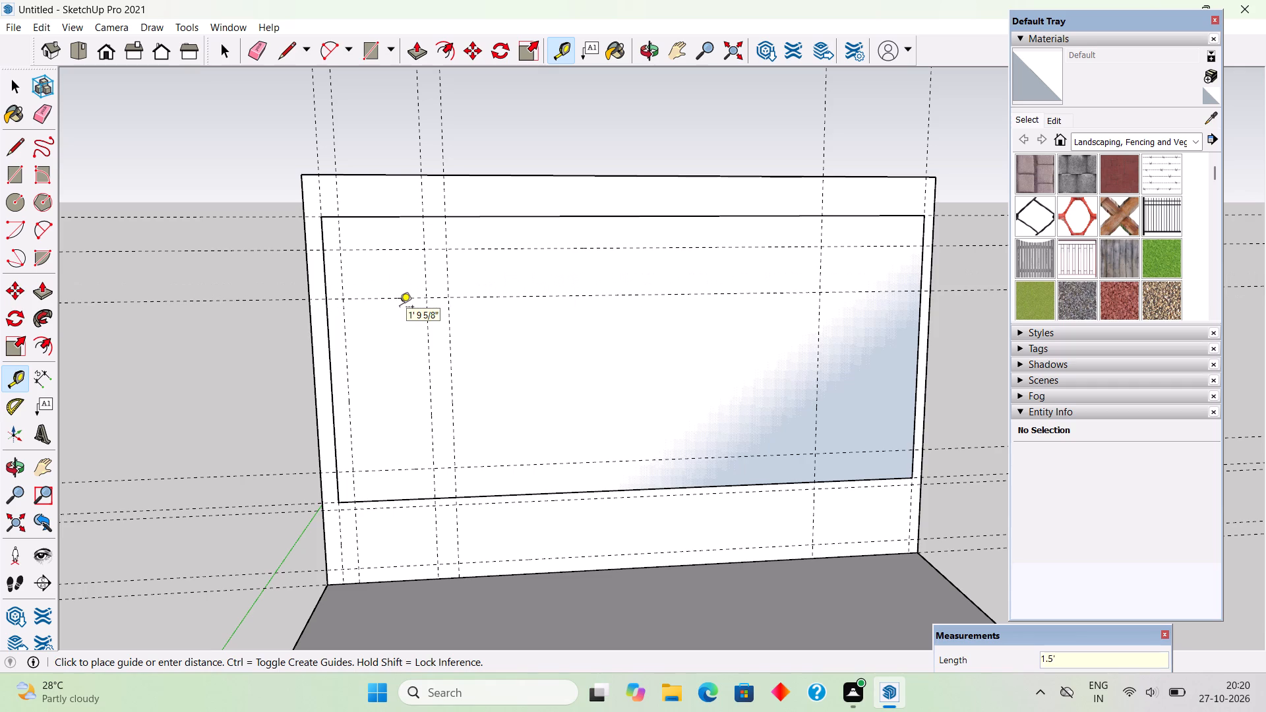
pyautogui.press('space')
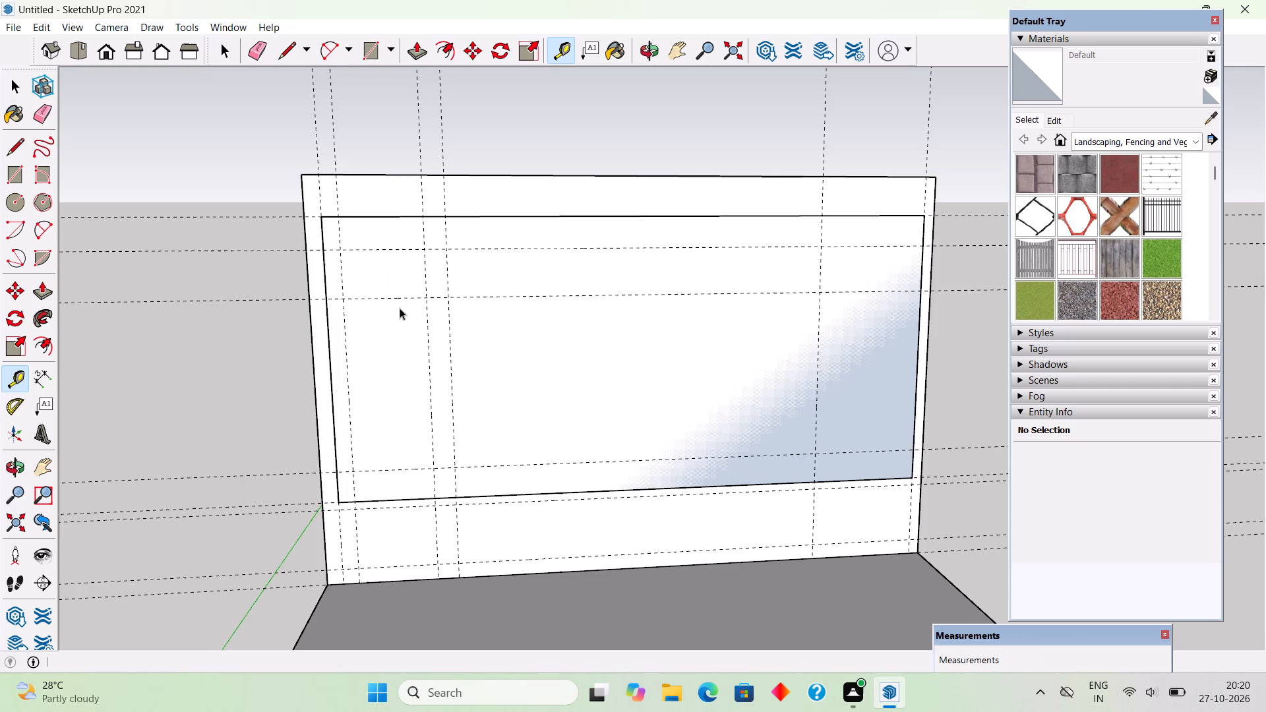
# Draw a 5' 6" vertical line on the rectangle's inner left guide and a bottom arc bulging about 9 1/4" to the adjacent guide.
pyautogui.press('l')
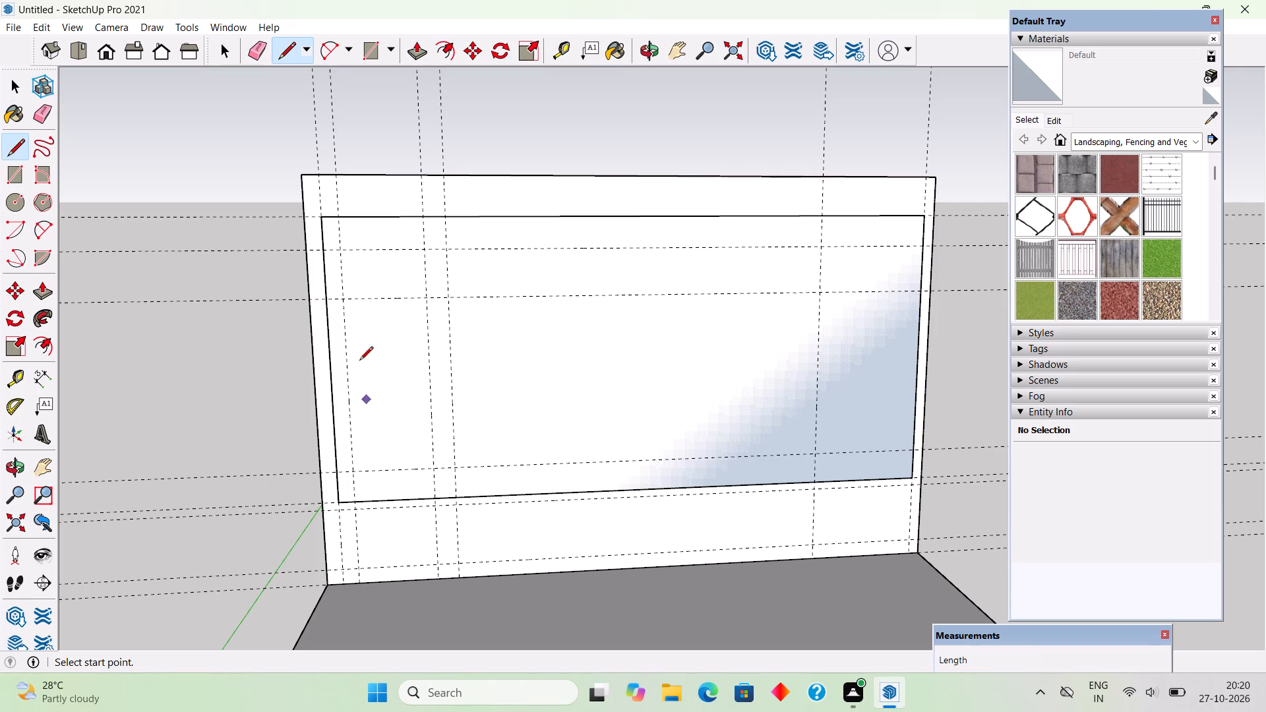
pyautogui.click(346, 301)
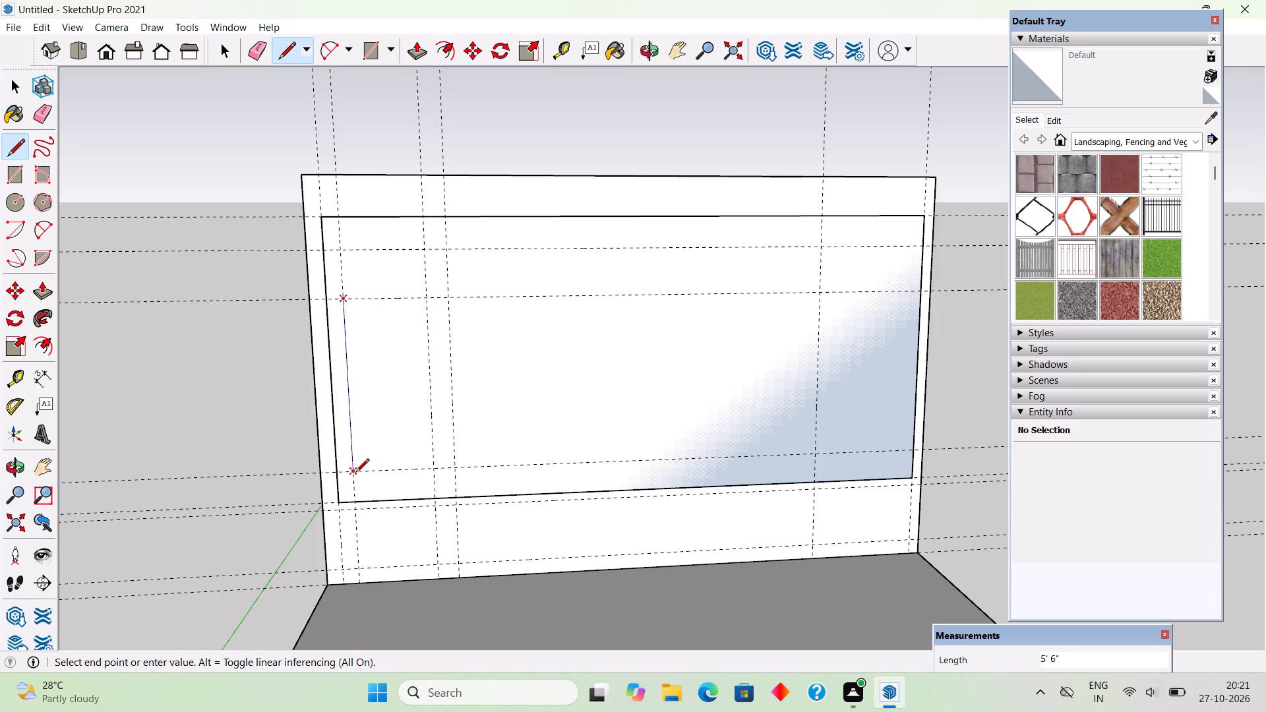
pyautogui.click(355, 473)
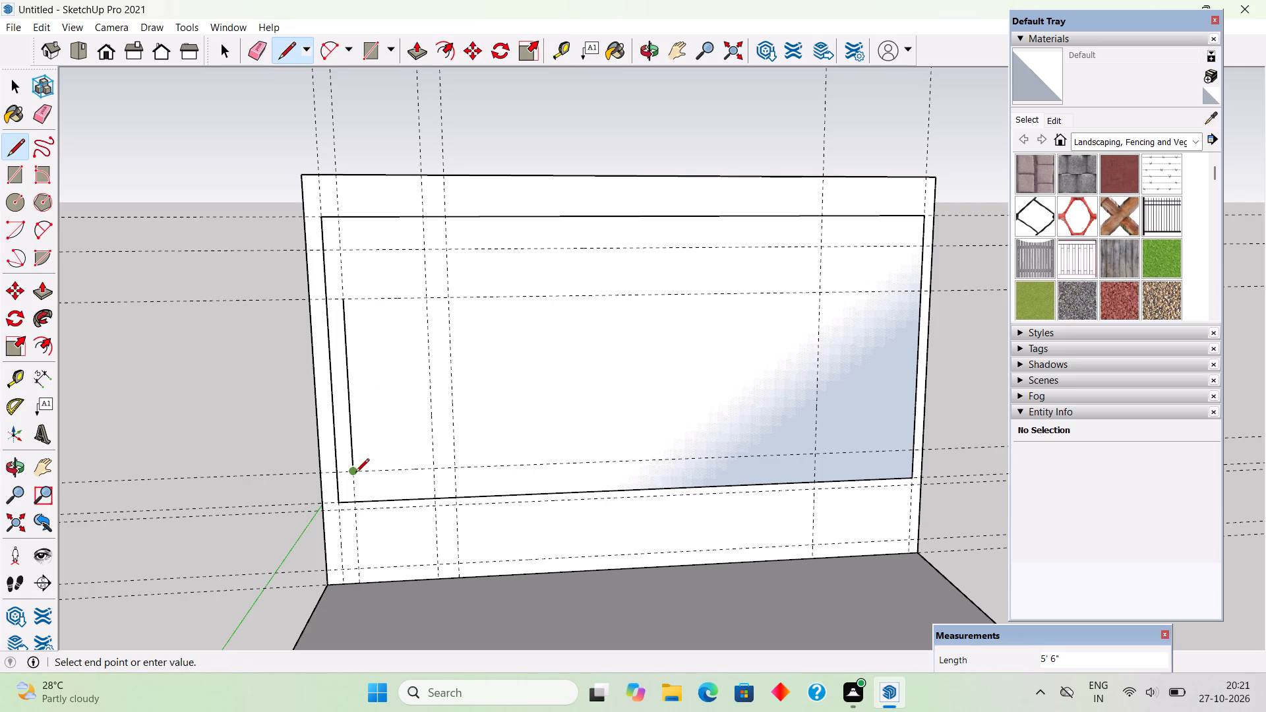
pyautogui.press('a')
pyautogui.click(355, 473)
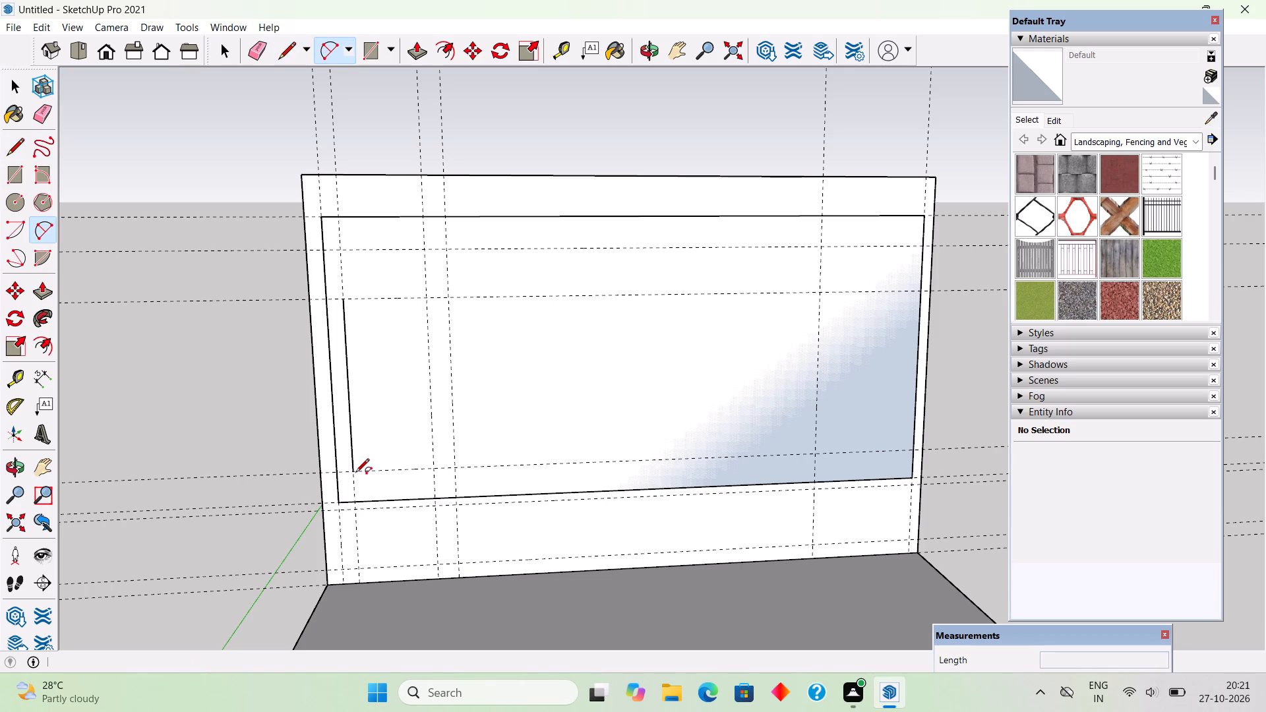
pyautogui.click(435, 469)
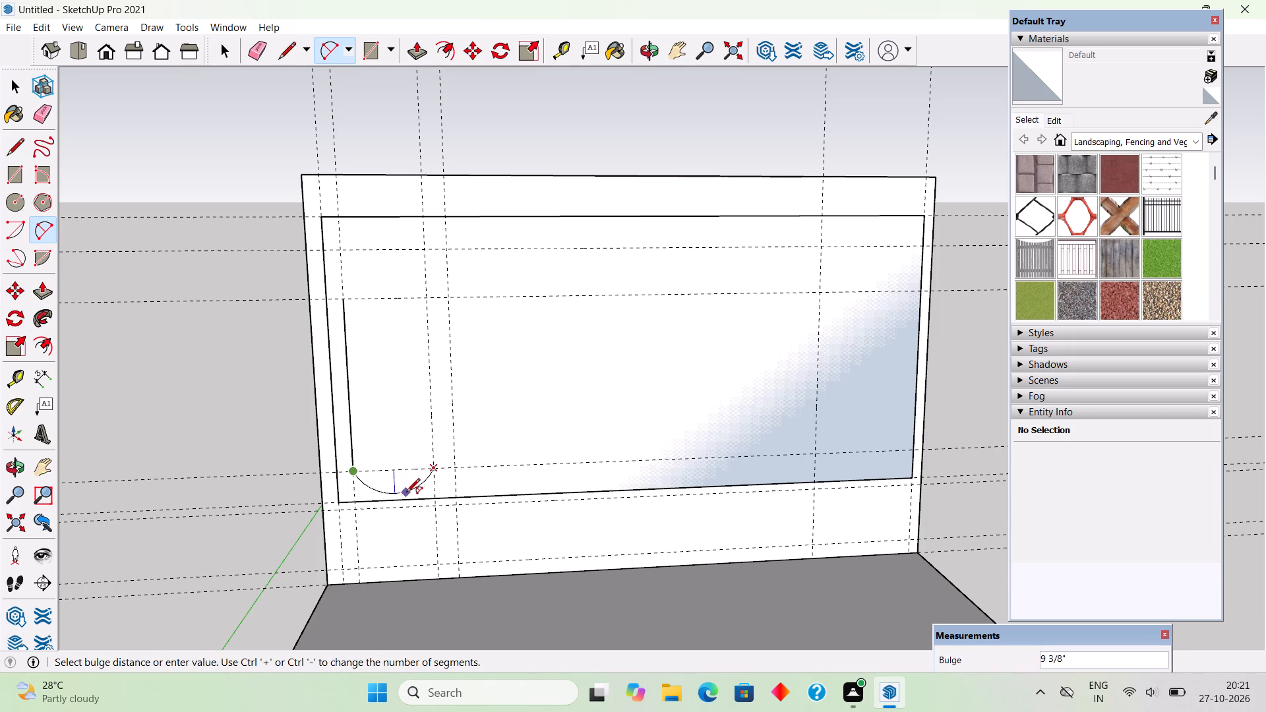
pyautogui.scroll(5, 406, 493)
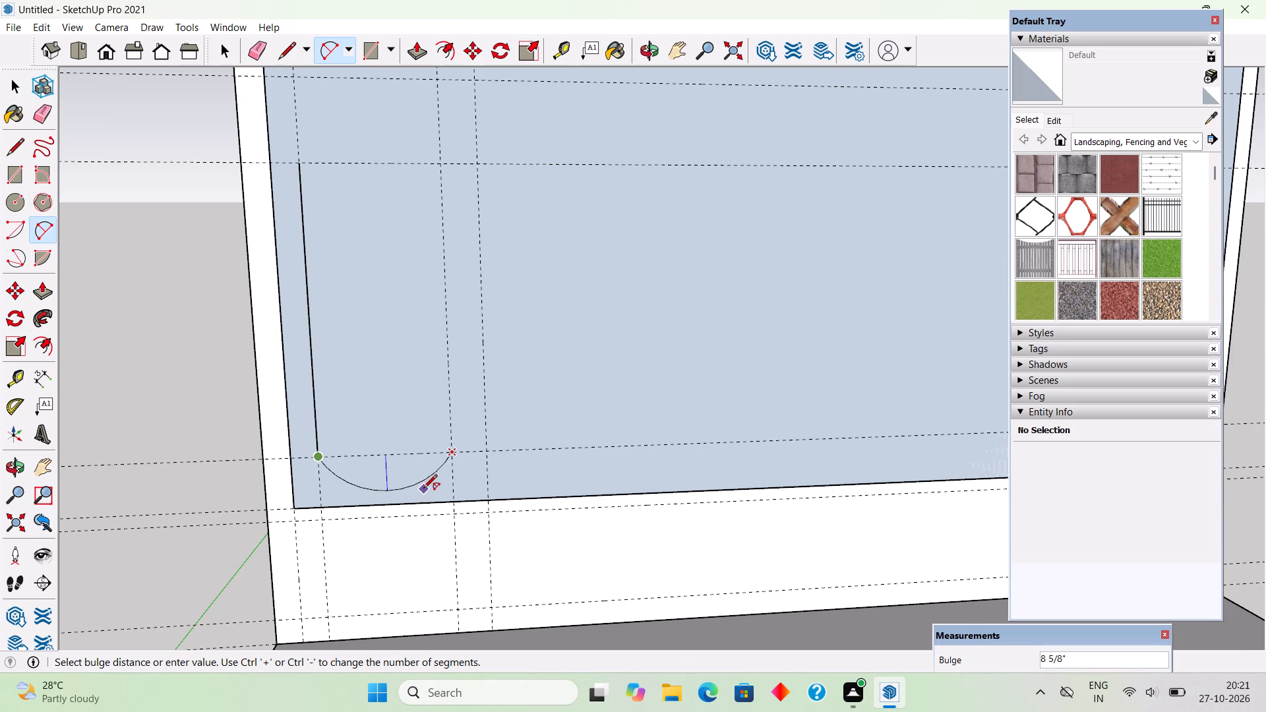
pyautogui.click(425, 492)
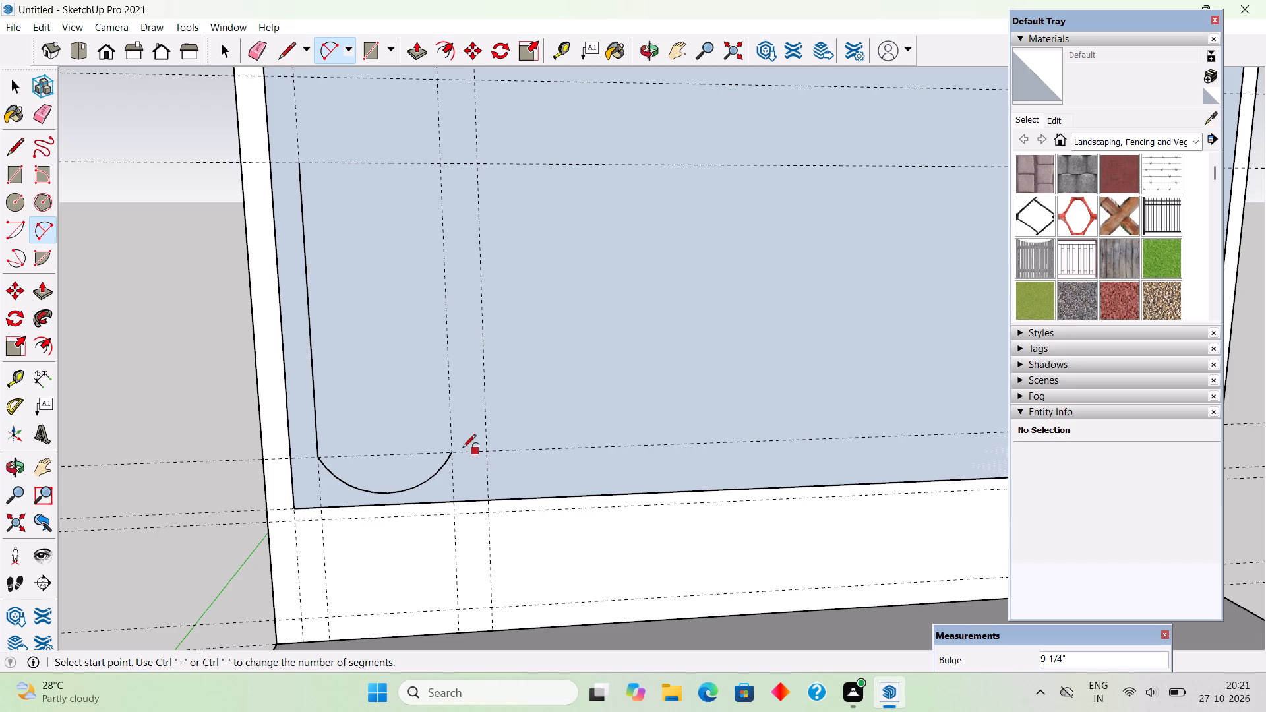
# Draw the slot's right side from the arc's end up 5' 6" along the vertical guide and another 1' 6" to the upper guide.
pyautogui.click(451, 448)
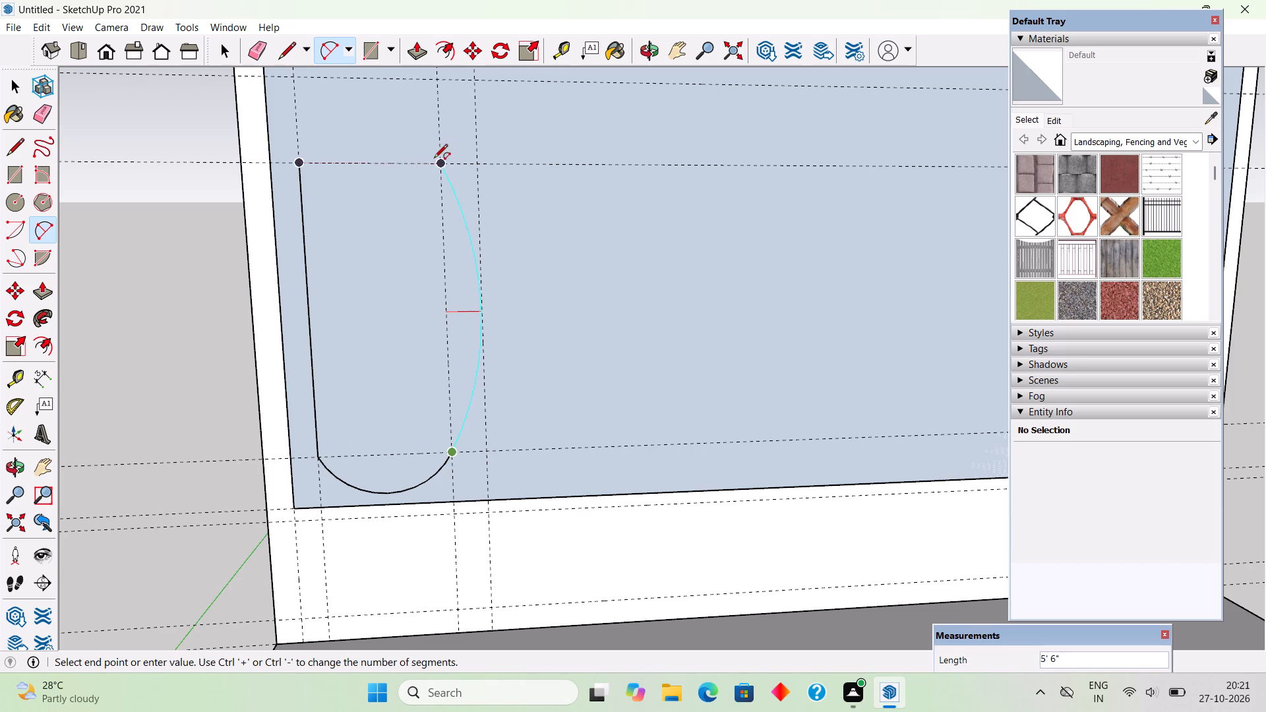
pyautogui.press('l')
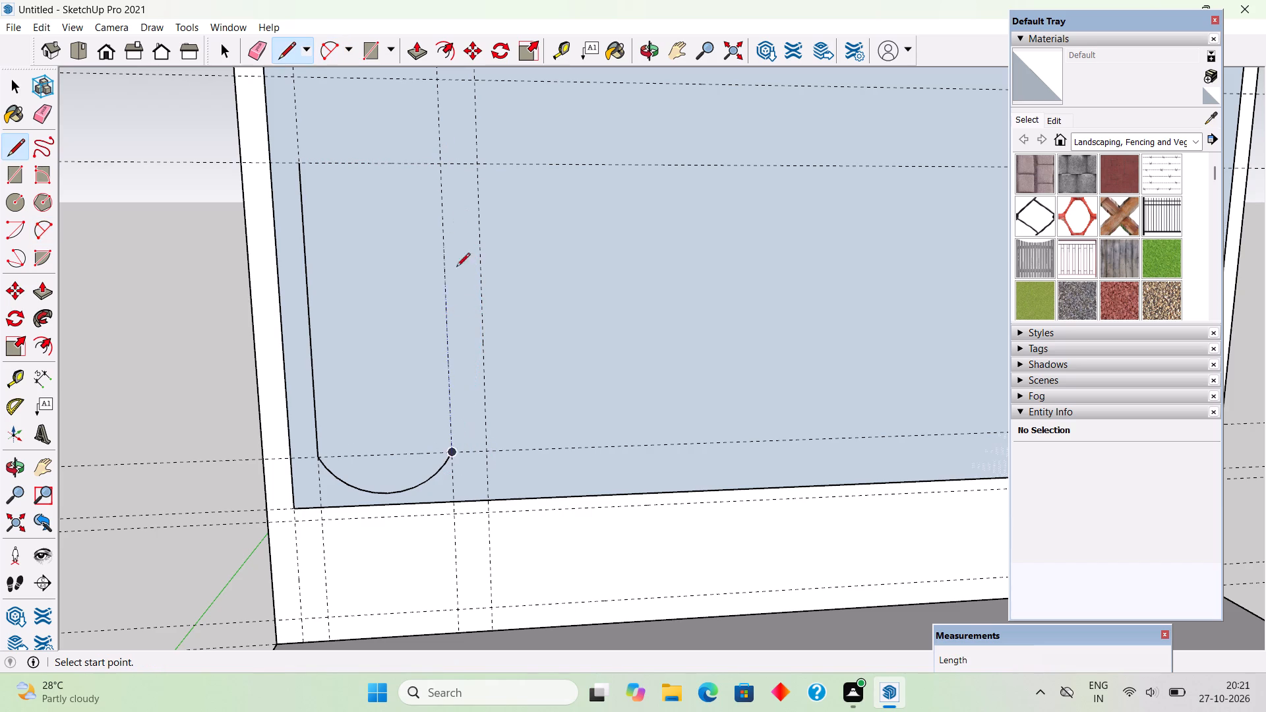
pyautogui.click(456, 454)
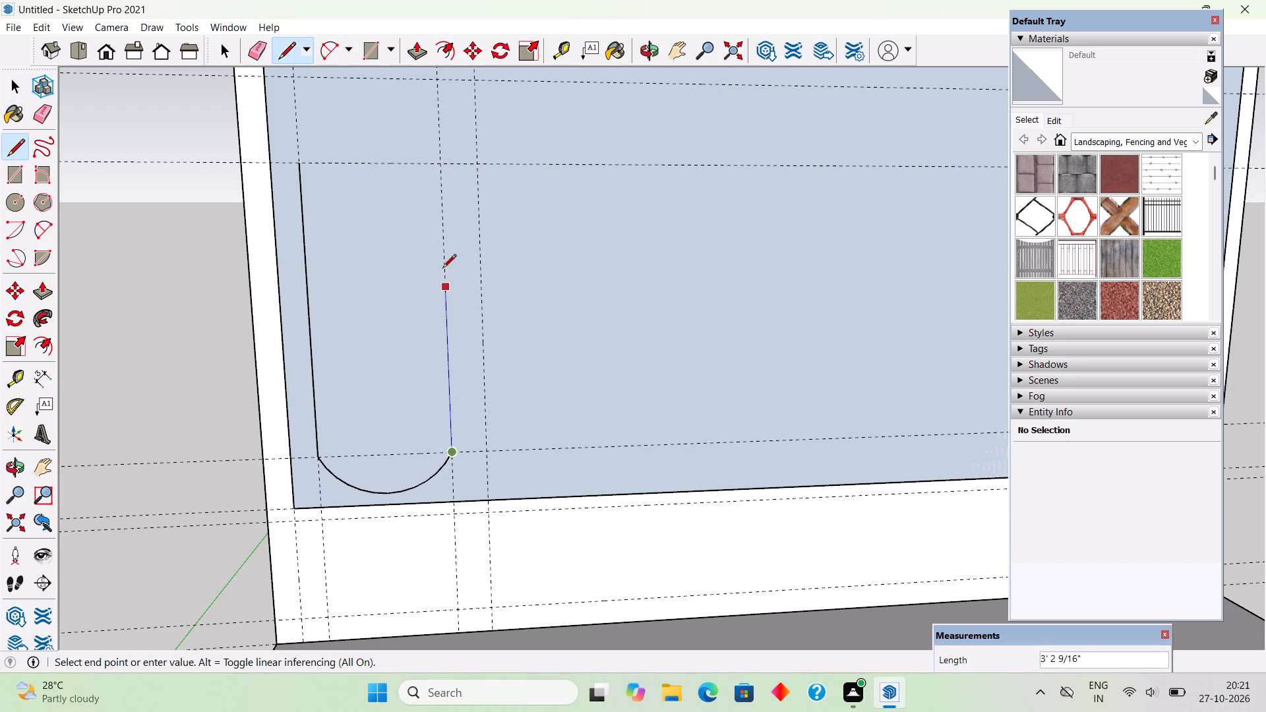
pyautogui.click(444, 168)
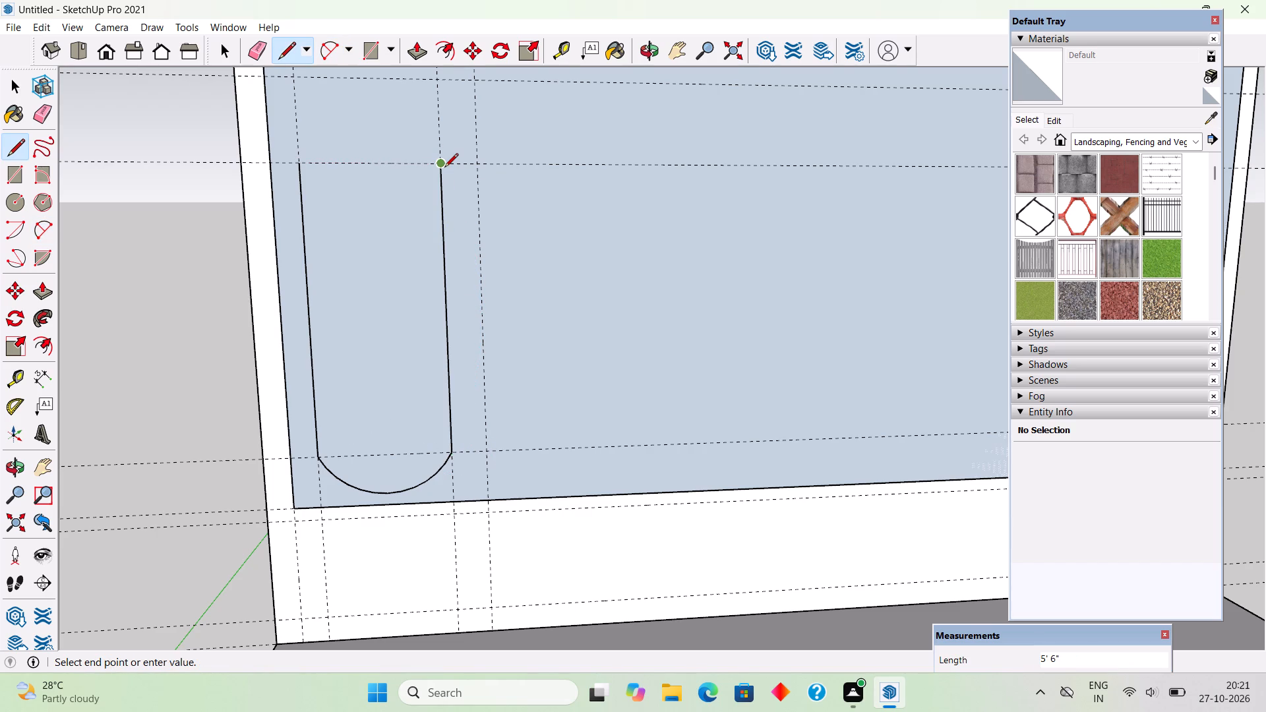
pyautogui.scroll(-5, 444, 168)
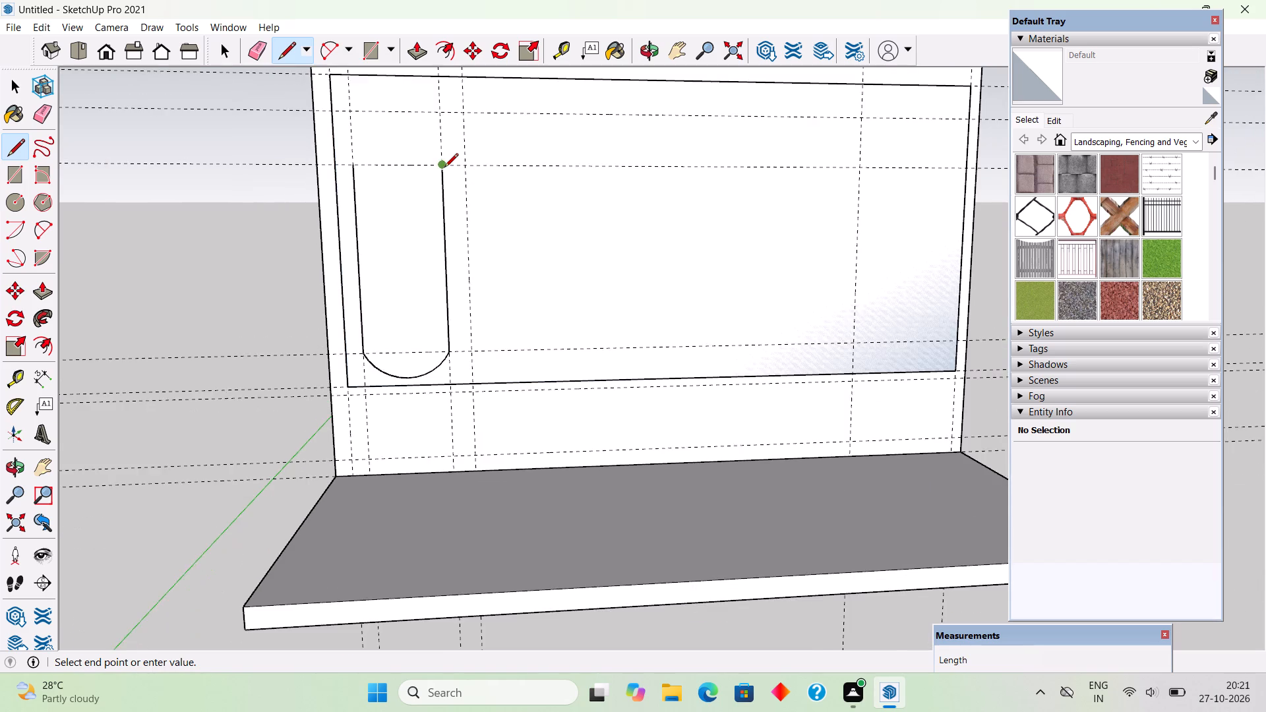
pyautogui.scroll(-2, 444, 168)
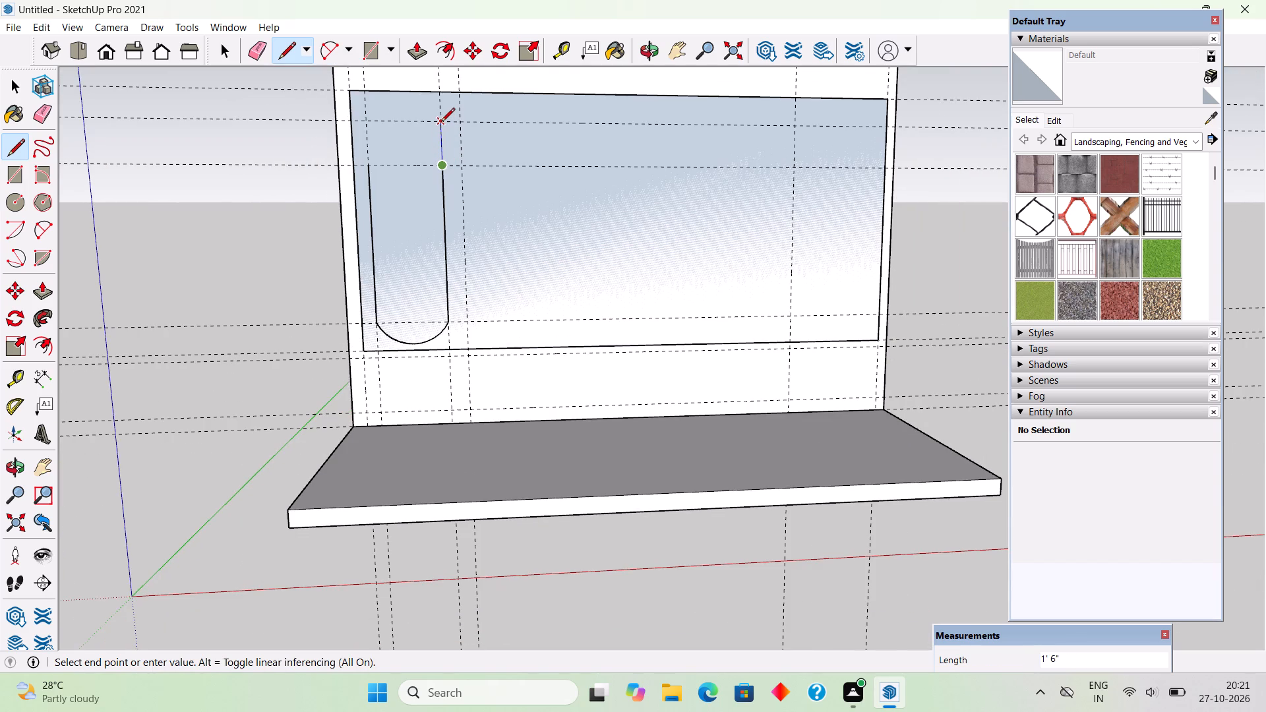
pyautogui.click(441, 123)
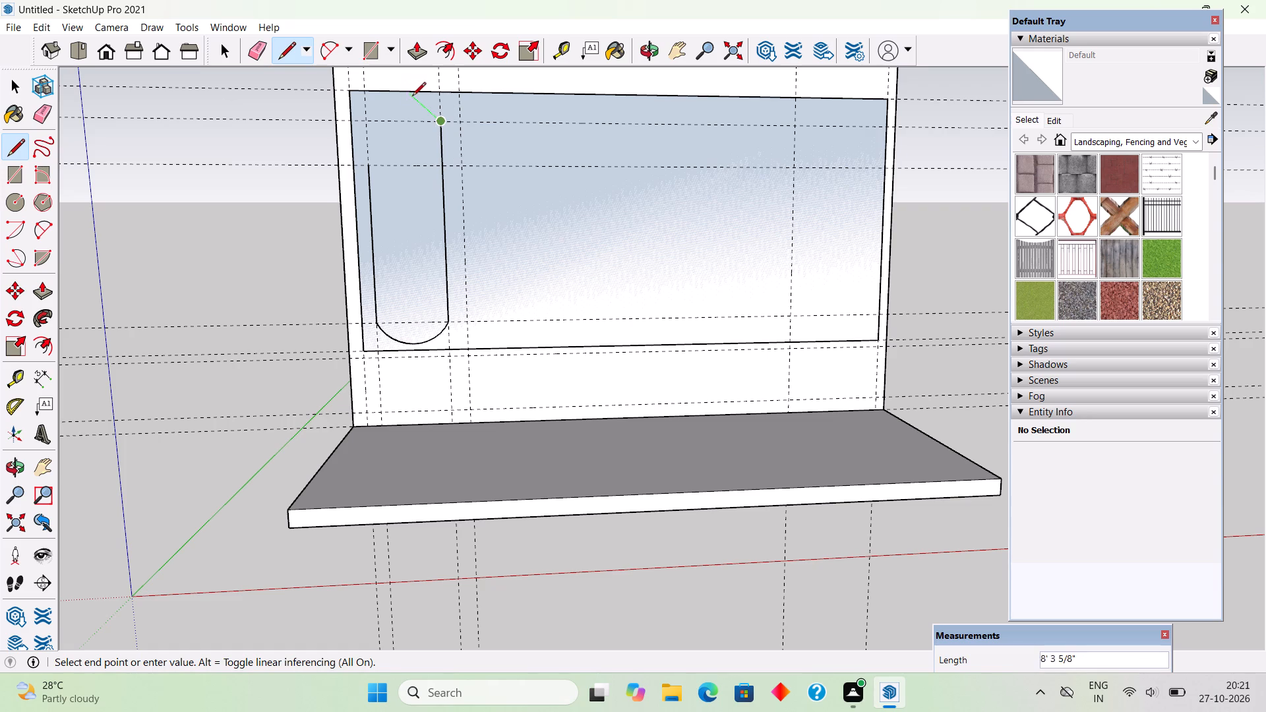
# Draw the slot's top arc between the two vertical guides with a 1' bulge touching the rectangle's top edge.
pyautogui.press('a')
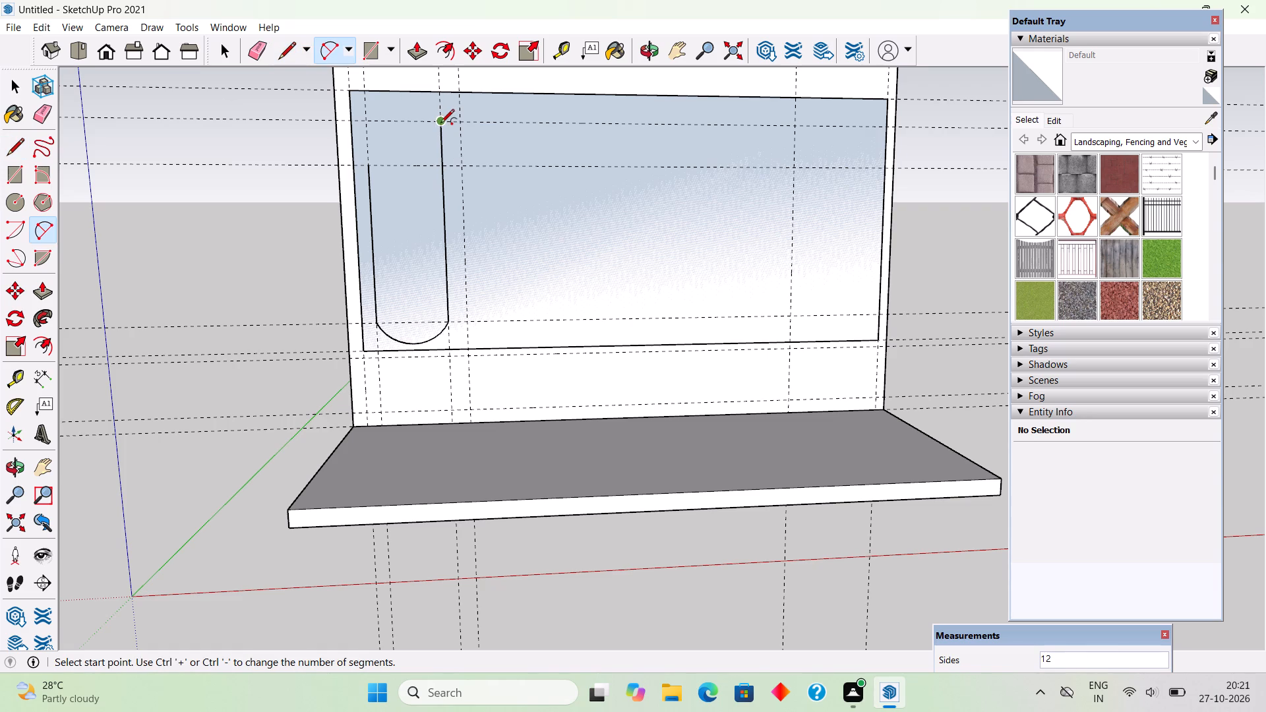
pyautogui.click(442, 123)
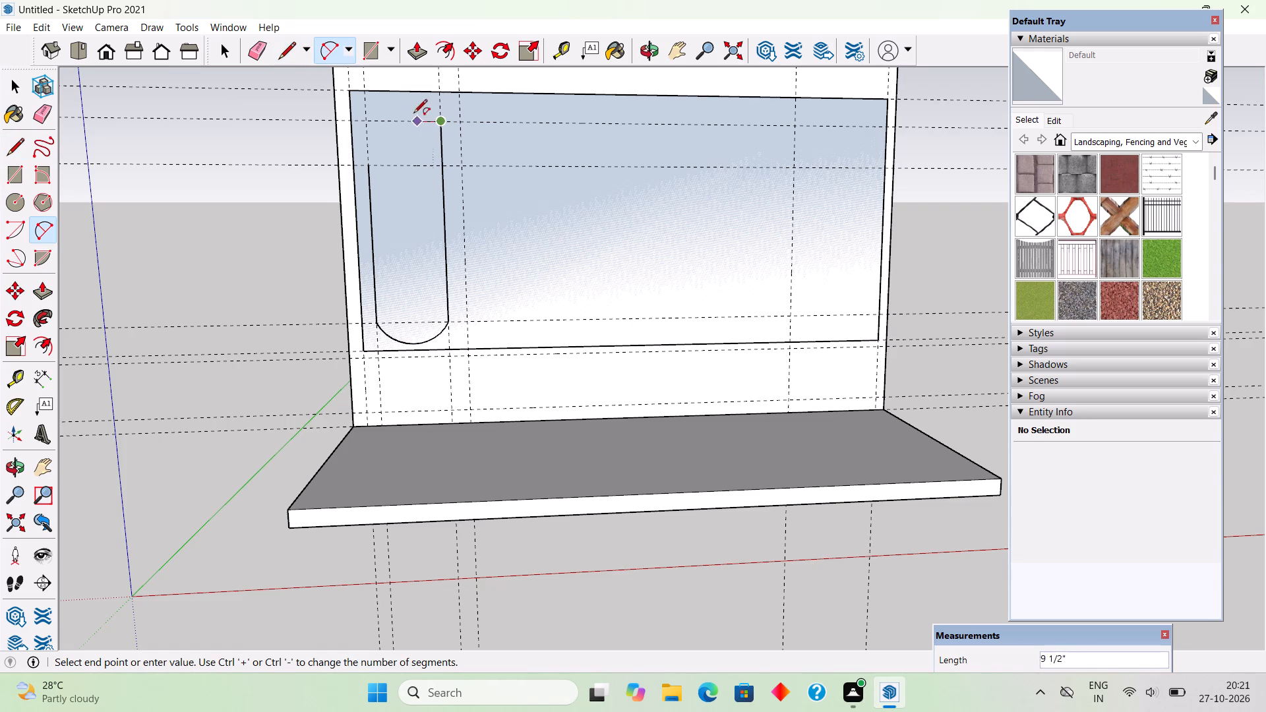
pyautogui.click(369, 121)
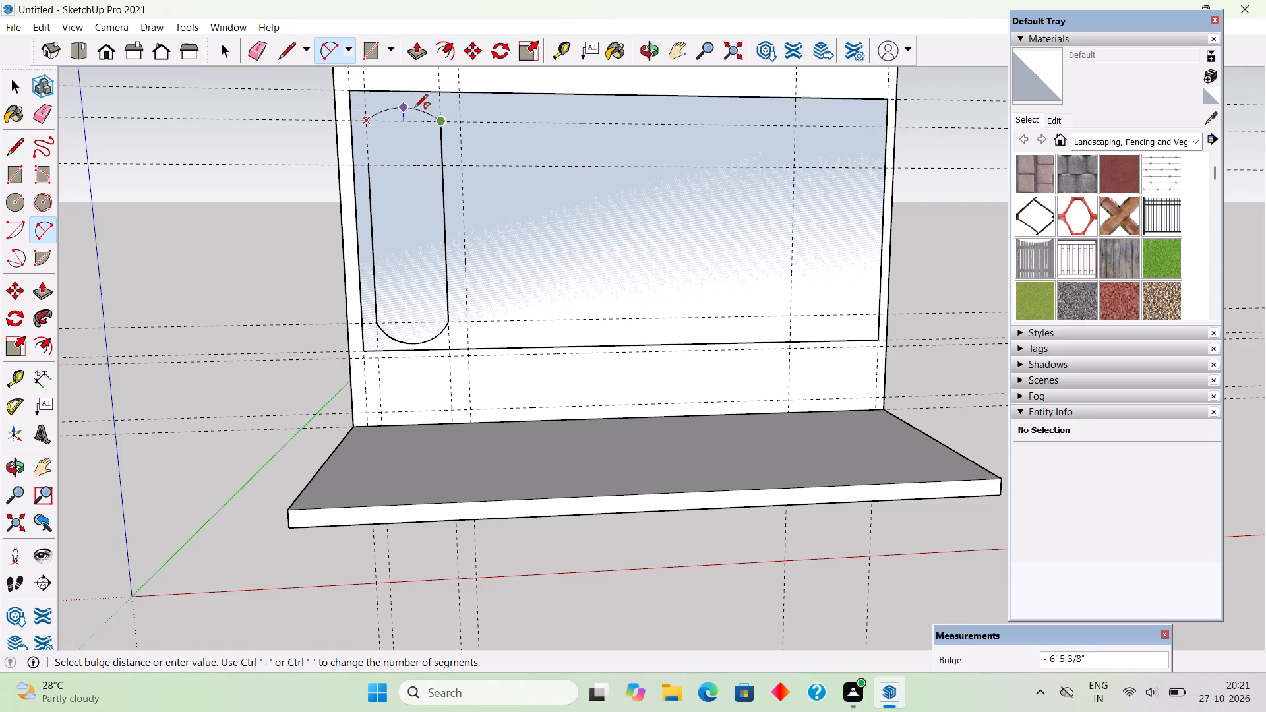
pyautogui.scroll(3, 405, 111)
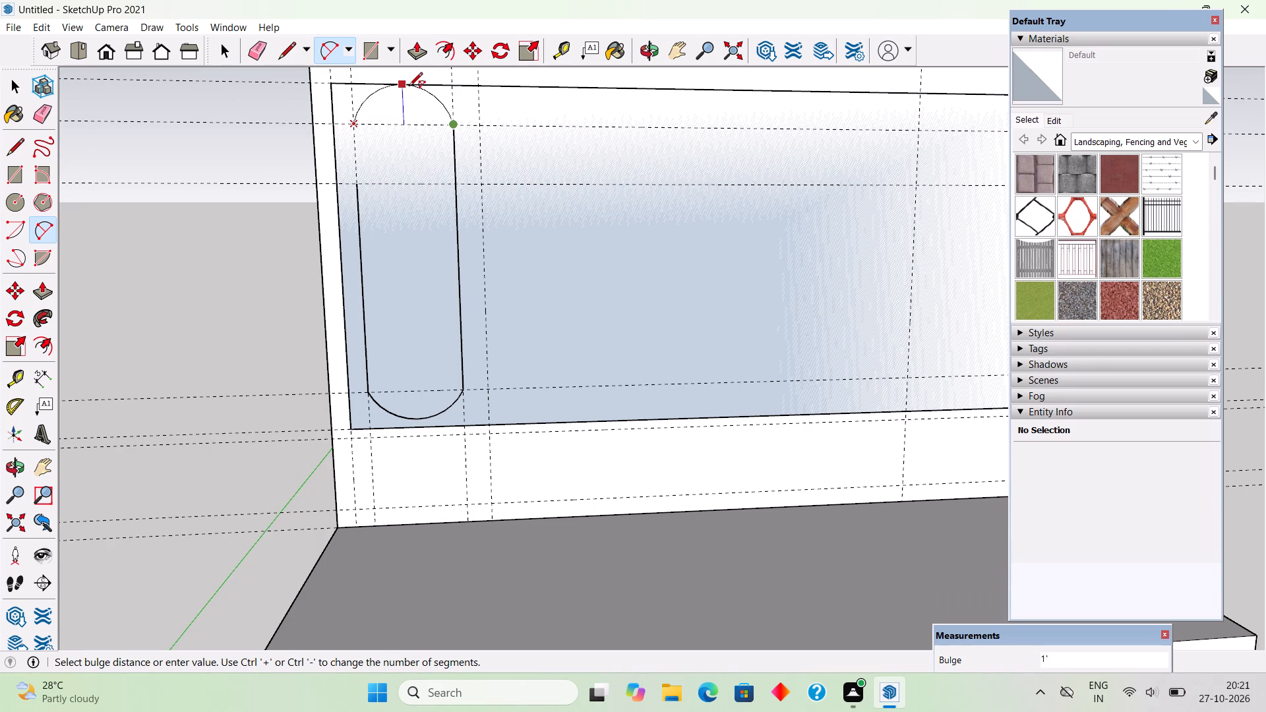
pyautogui.click(409, 87)
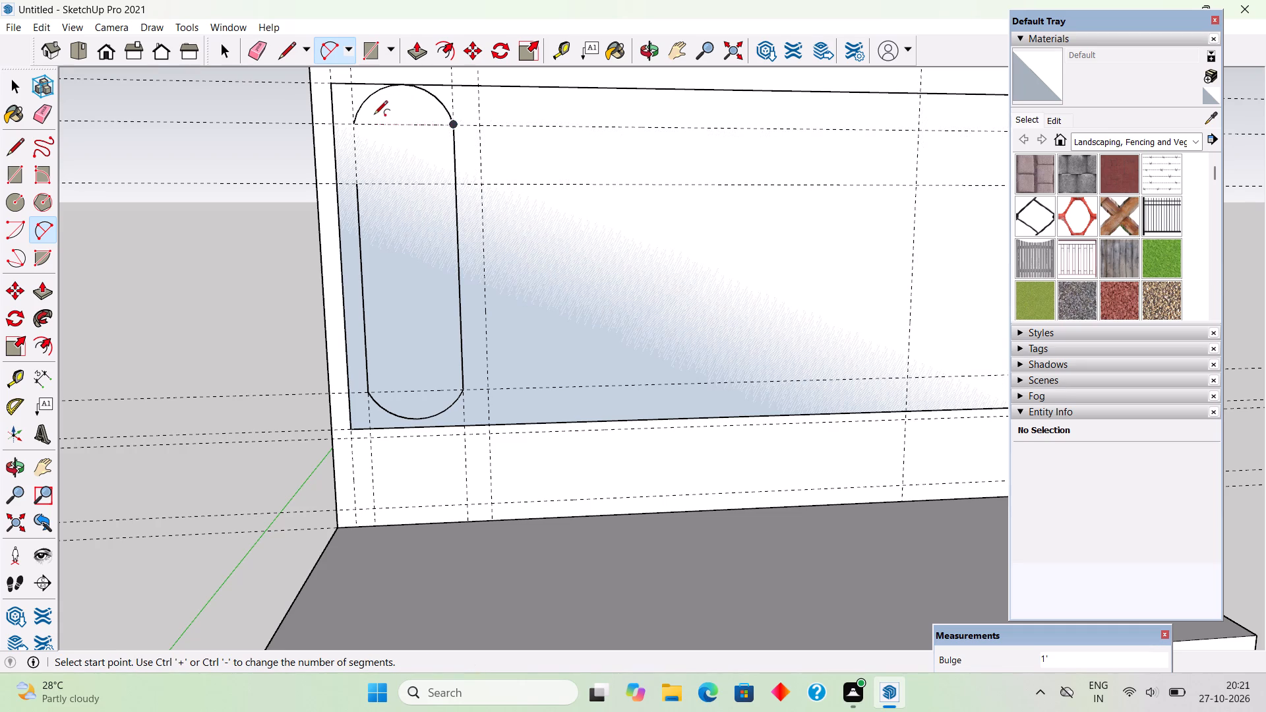
# Close the slot outline with a line from the top arc's left end down to the left side line.
pyautogui.press('l')
pyautogui.click(355, 127)
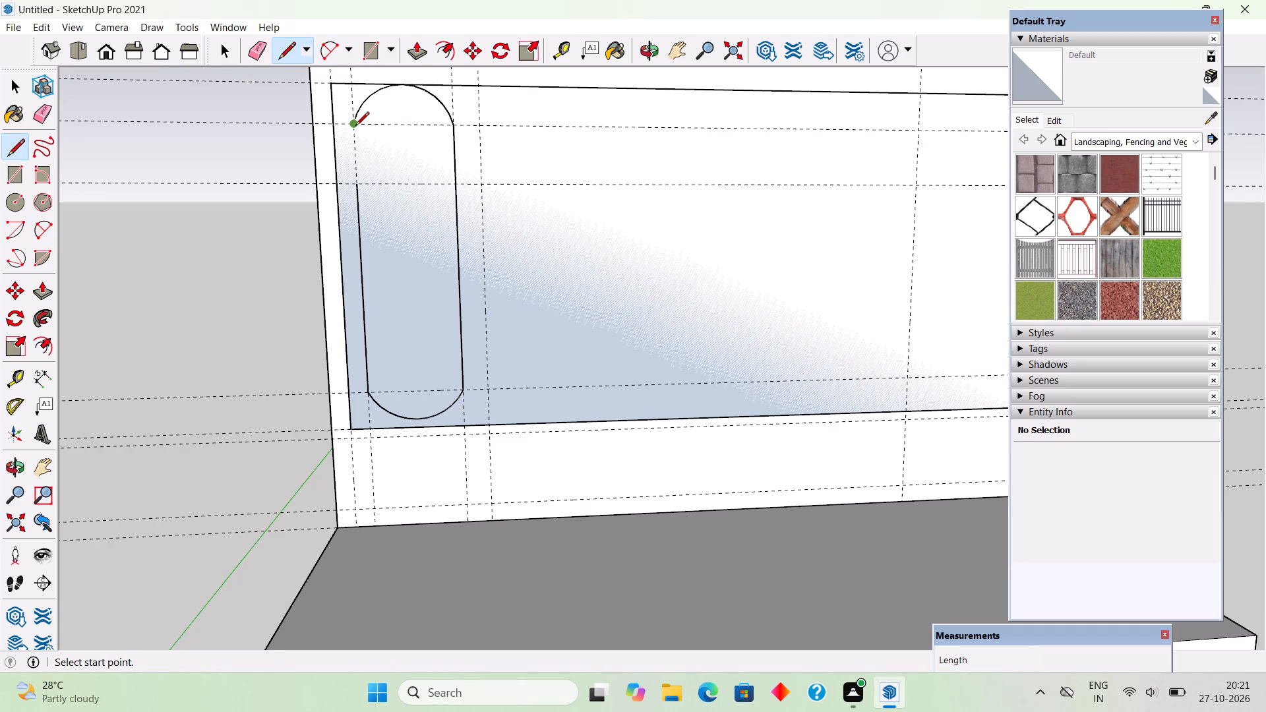
pyautogui.click(362, 178)
pyautogui.press('space')
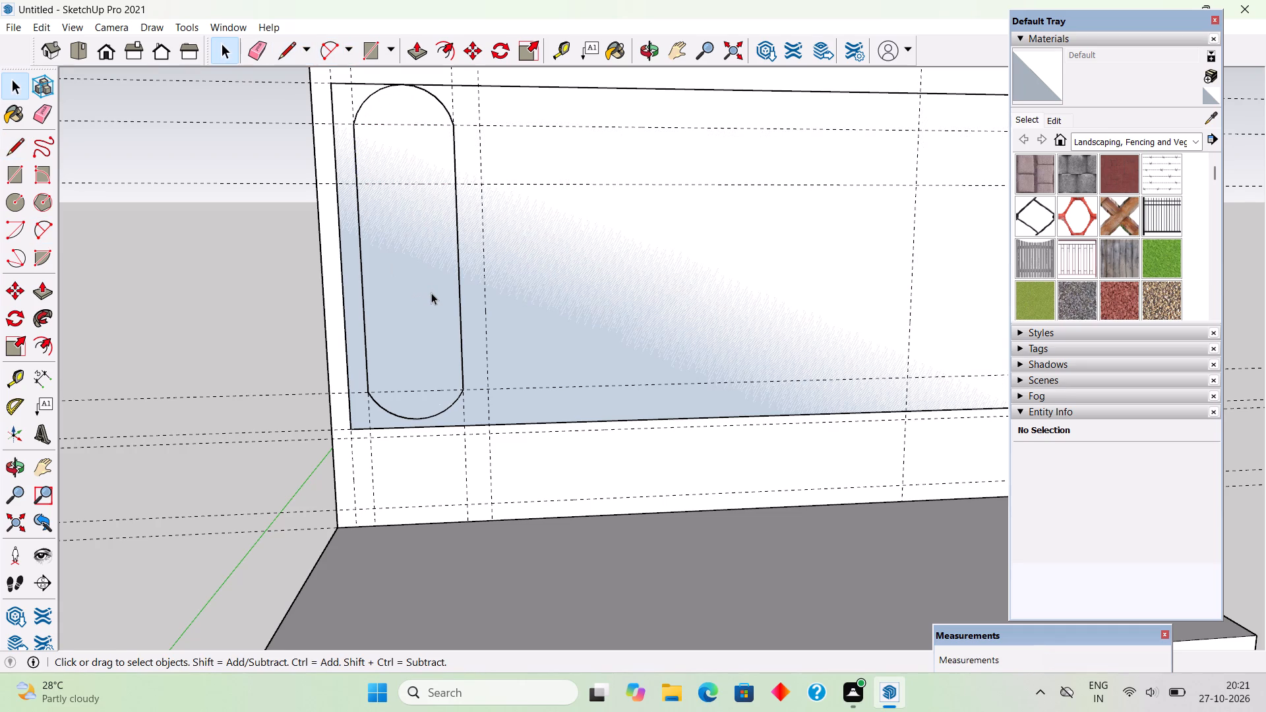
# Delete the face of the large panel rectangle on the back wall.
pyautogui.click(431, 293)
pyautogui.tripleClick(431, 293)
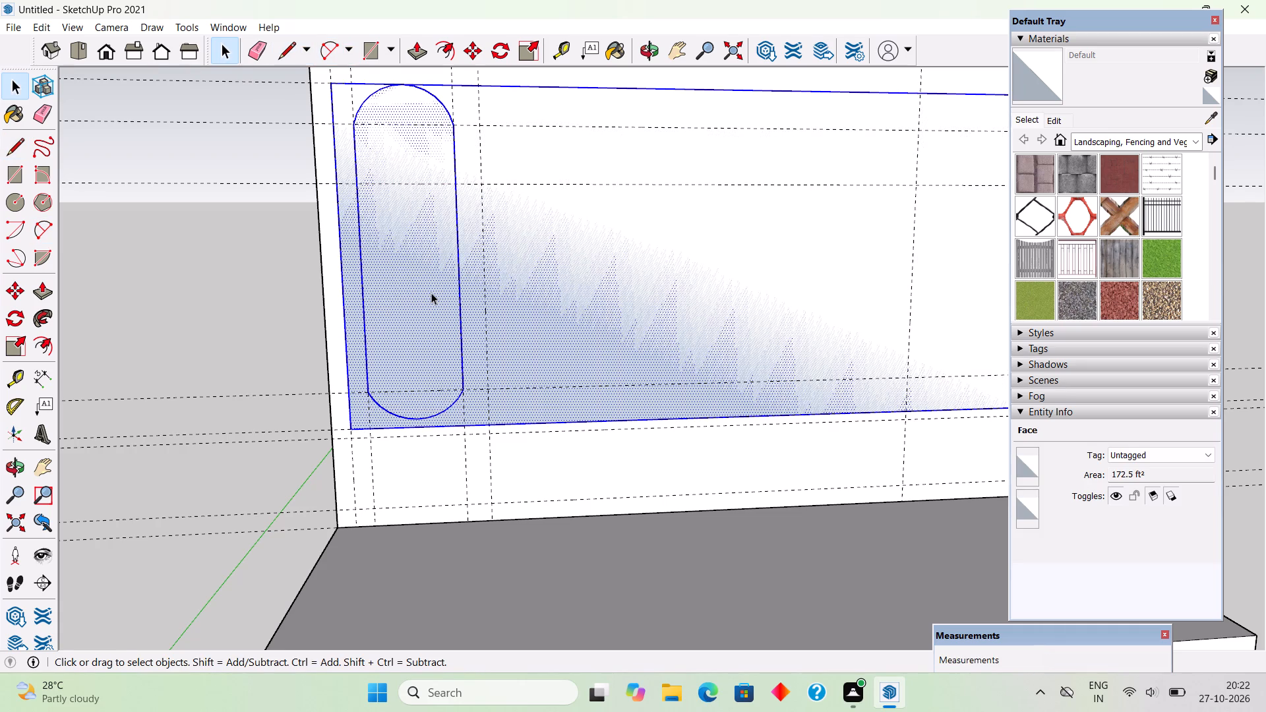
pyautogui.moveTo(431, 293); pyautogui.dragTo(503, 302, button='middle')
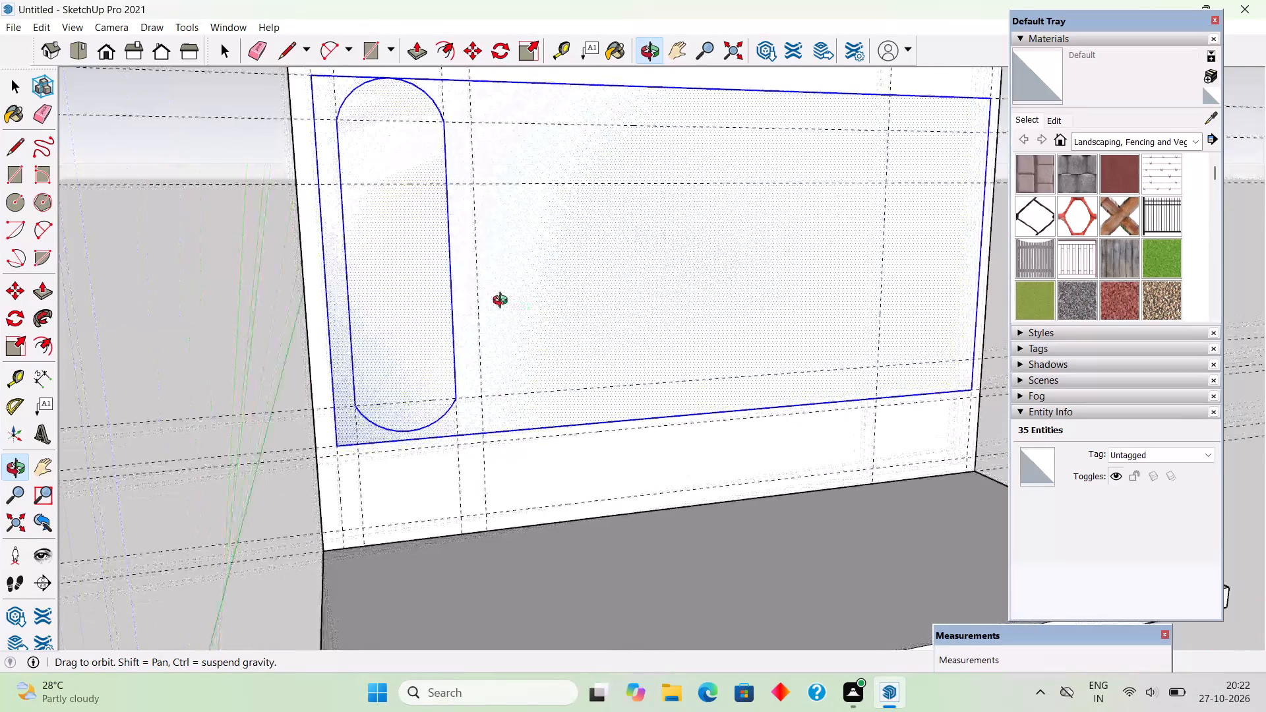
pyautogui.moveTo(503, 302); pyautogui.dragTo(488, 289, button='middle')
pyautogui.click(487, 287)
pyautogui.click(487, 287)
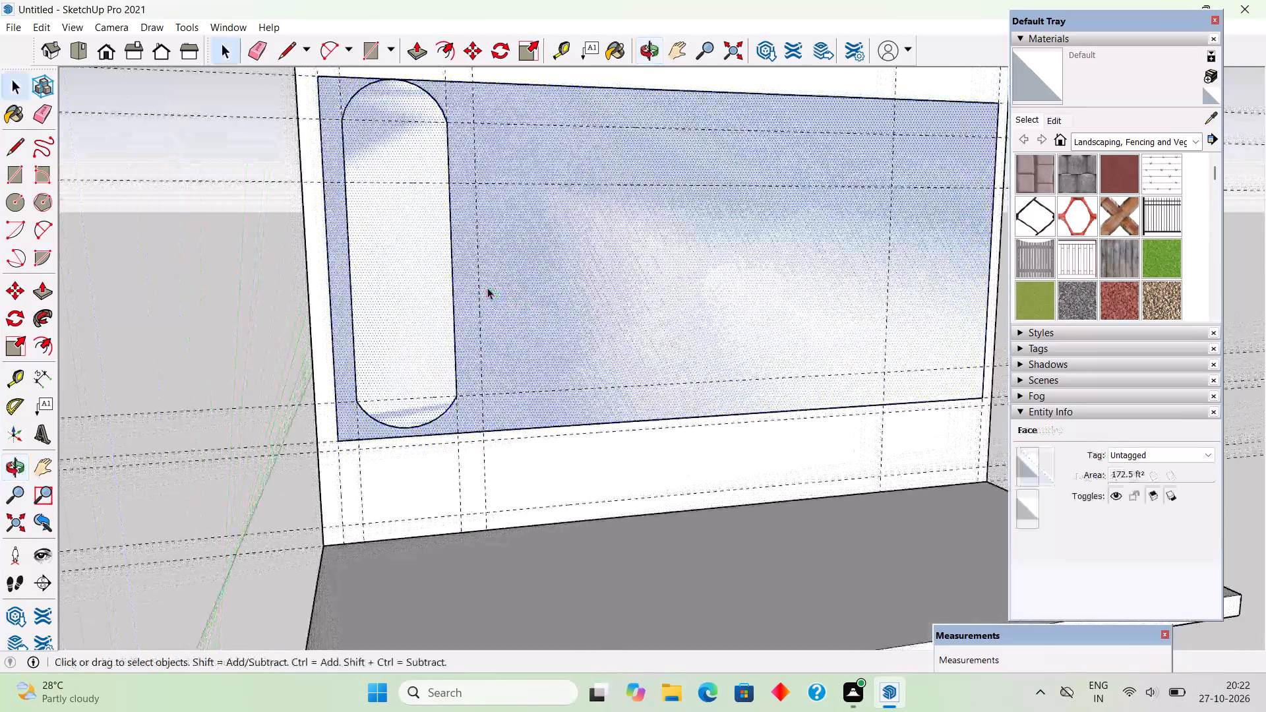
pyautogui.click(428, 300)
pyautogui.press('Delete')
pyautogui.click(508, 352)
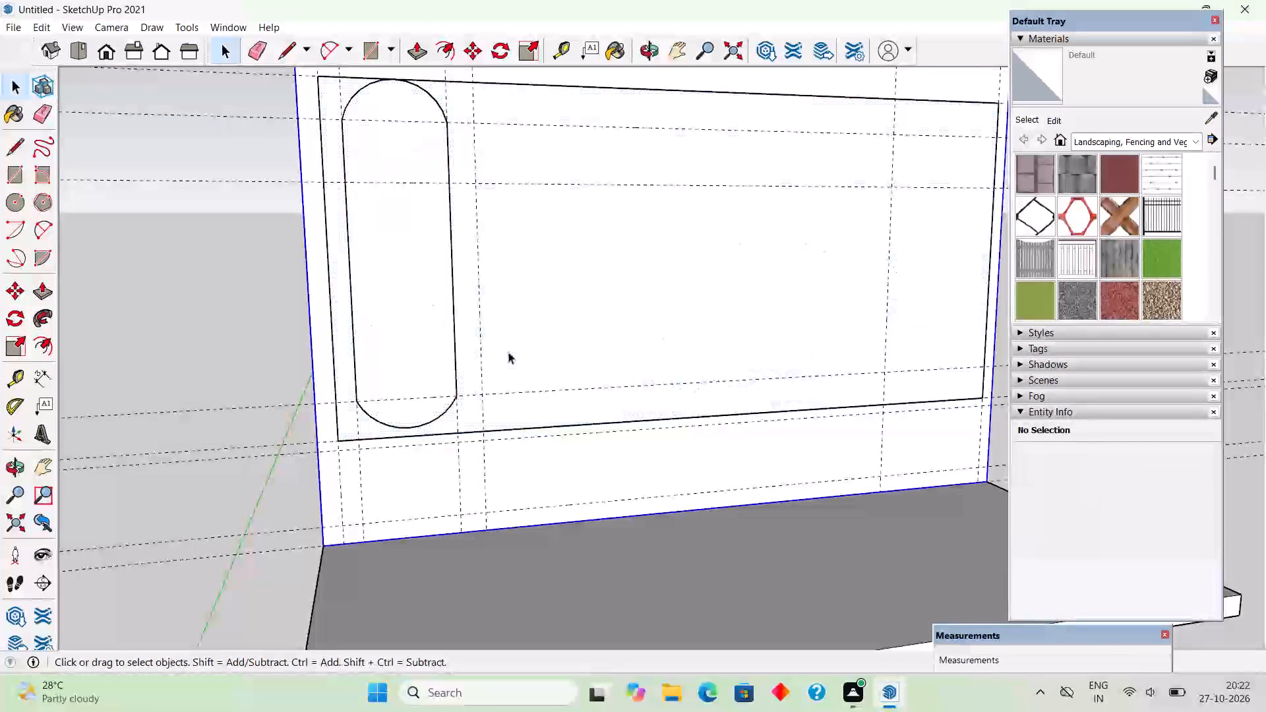
# Undo the face deletion, the whole slot outline, the panel rectangle and the latest horizontal guides on the back wall.
pyautogui.moveTo(481, 379); pyautogui.dragTo(444, 279, button='middle')
pyautogui.scroll(-1, 444, 285)
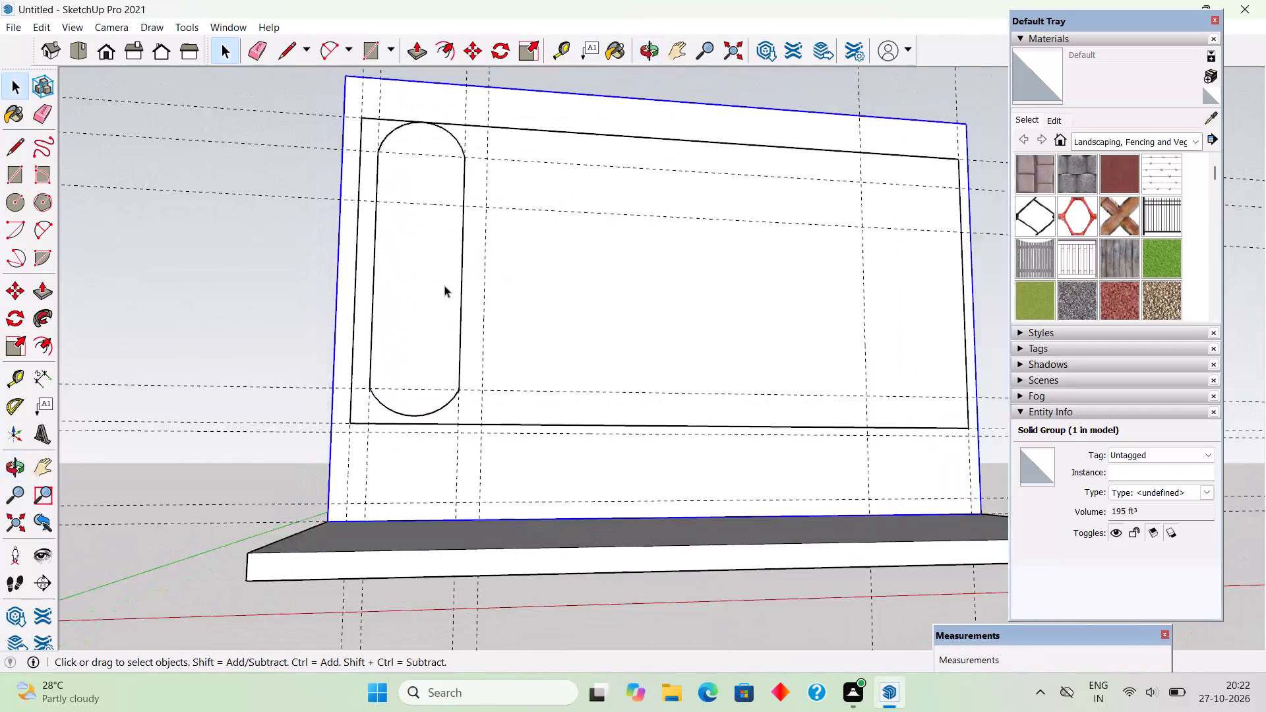
pyautogui.scroll(-2, 444, 285)
pyautogui.hotkey('ctrl', 'z')
pyautogui.hotkey('ctrl', 'z')
pyautogui.hotkey('ctrl', 'z')
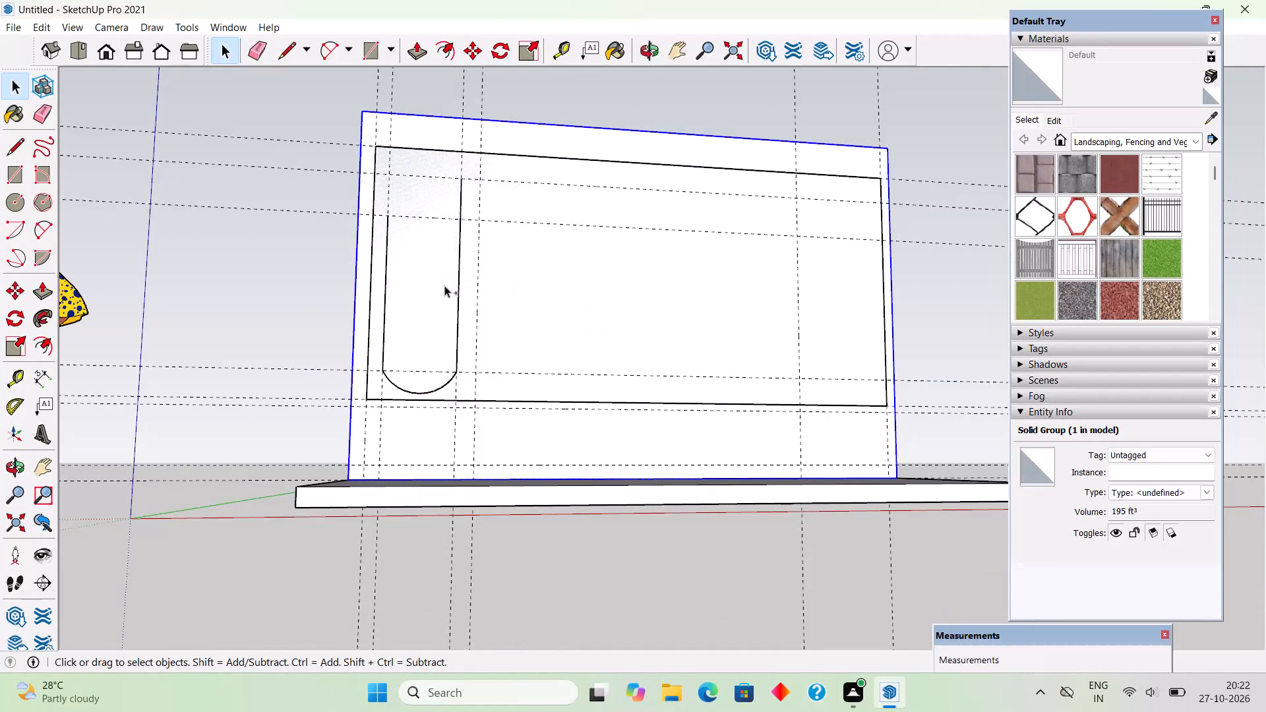
pyautogui.hotkey('ctrl', 'z')
pyautogui.hotkey('ctrl', 'z')
pyautogui.hotkey('ctrl', 'z')
pyautogui.hotkey('ctrl', 'z')
pyautogui.hotkey('ctrl', 'z')
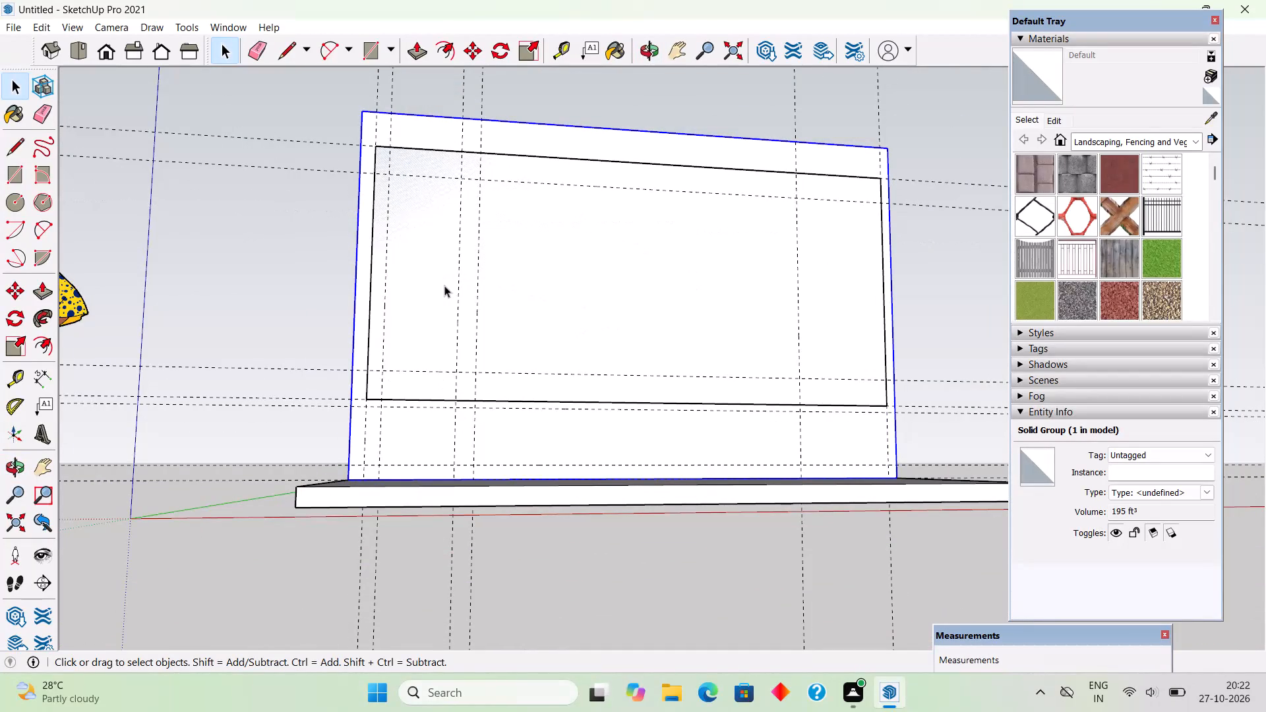
pyautogui.hotkey('ctrl', 'z')
pyautogui.hotkey('ctrl', 'z')
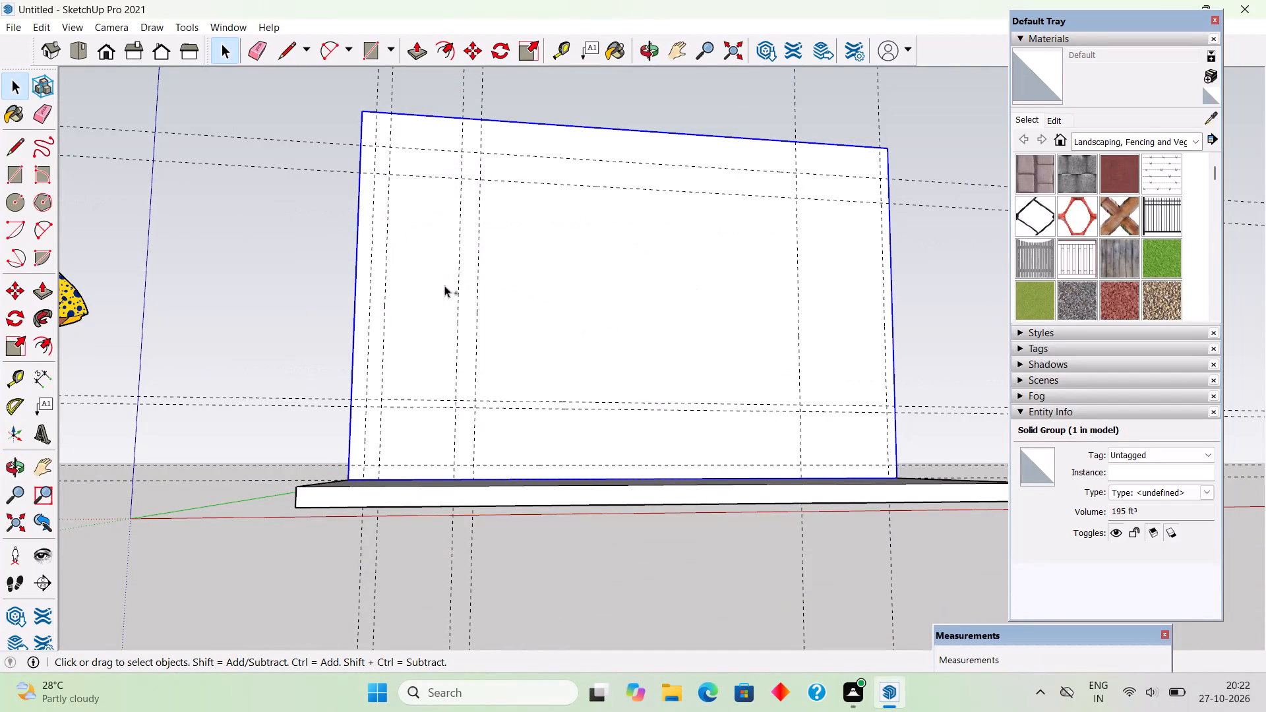
# Draw a 19' 2" by 9' rectangle on the back wall between the outermost guide intersections, above the two closely spaced lower guides.
pyautogui.moveTo(458, 340); pyautogui.dragTo(504, 419, button='middle')
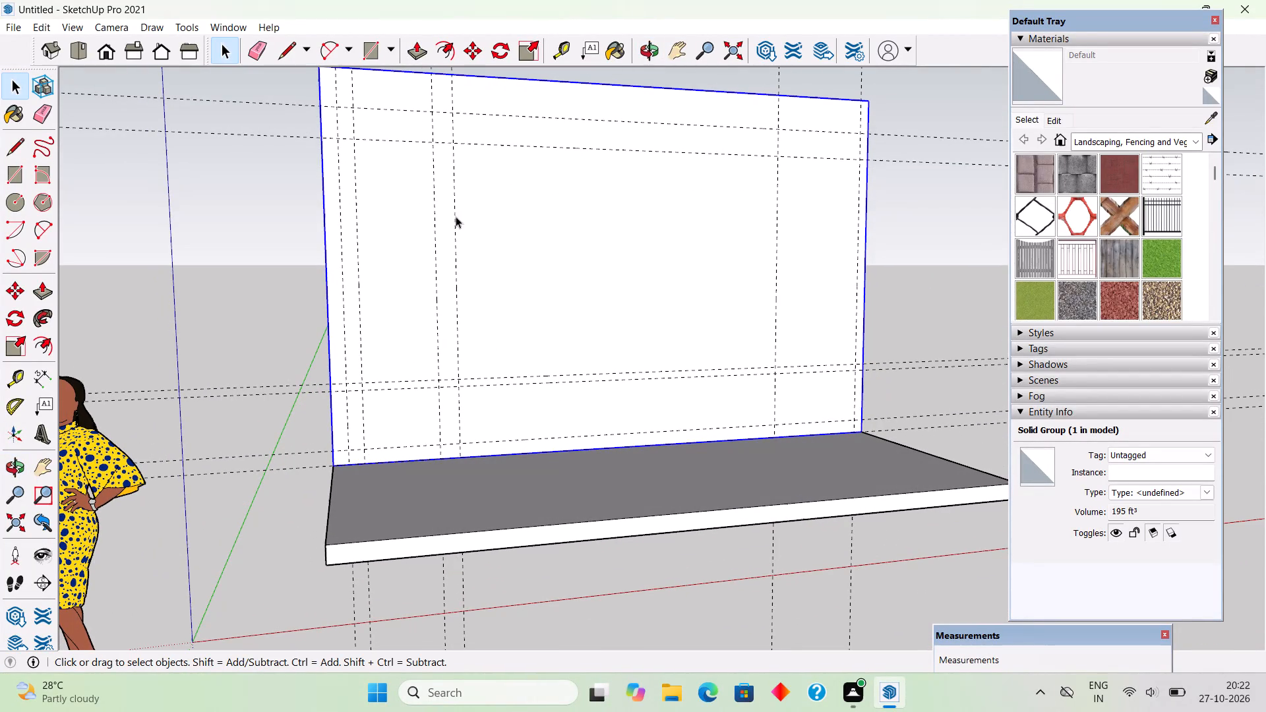
pyautogui.moveTo(529, 177); pyautogui.dragTo(473, 192, button='middle')
pyautogui.scroll(-5, 473, 201)
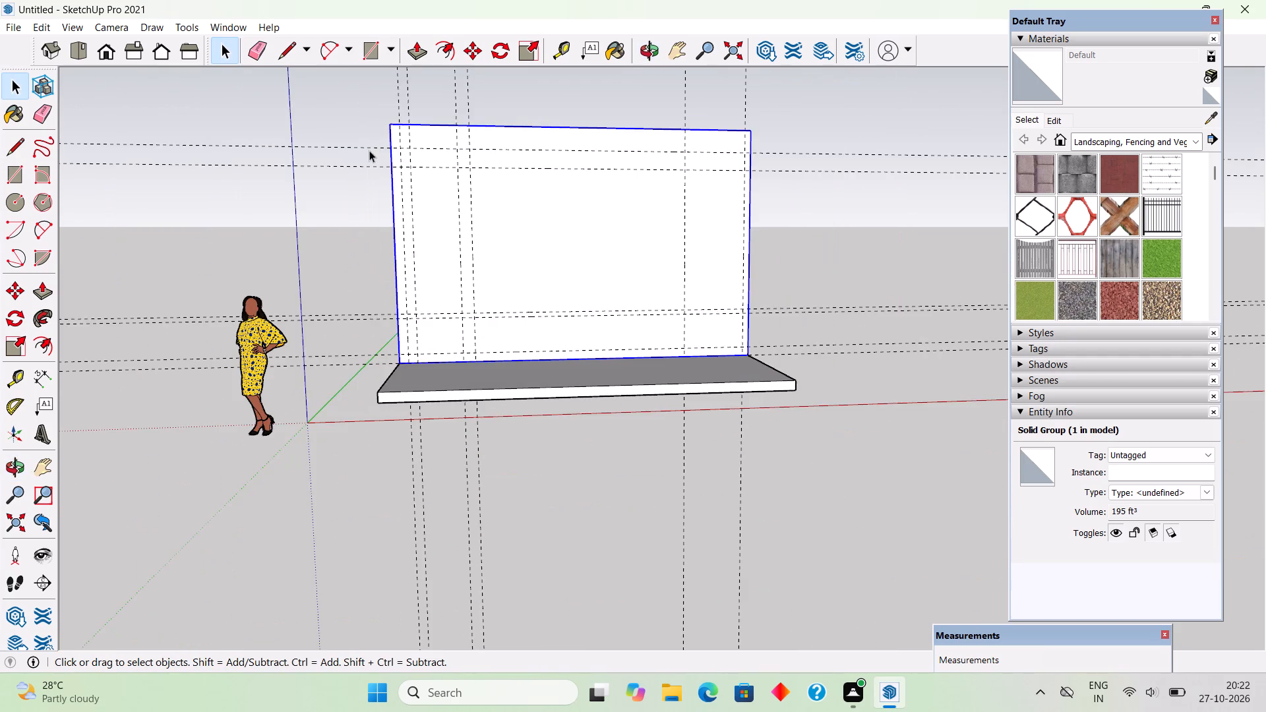
pyautogui.scroll(10, 369, 150)
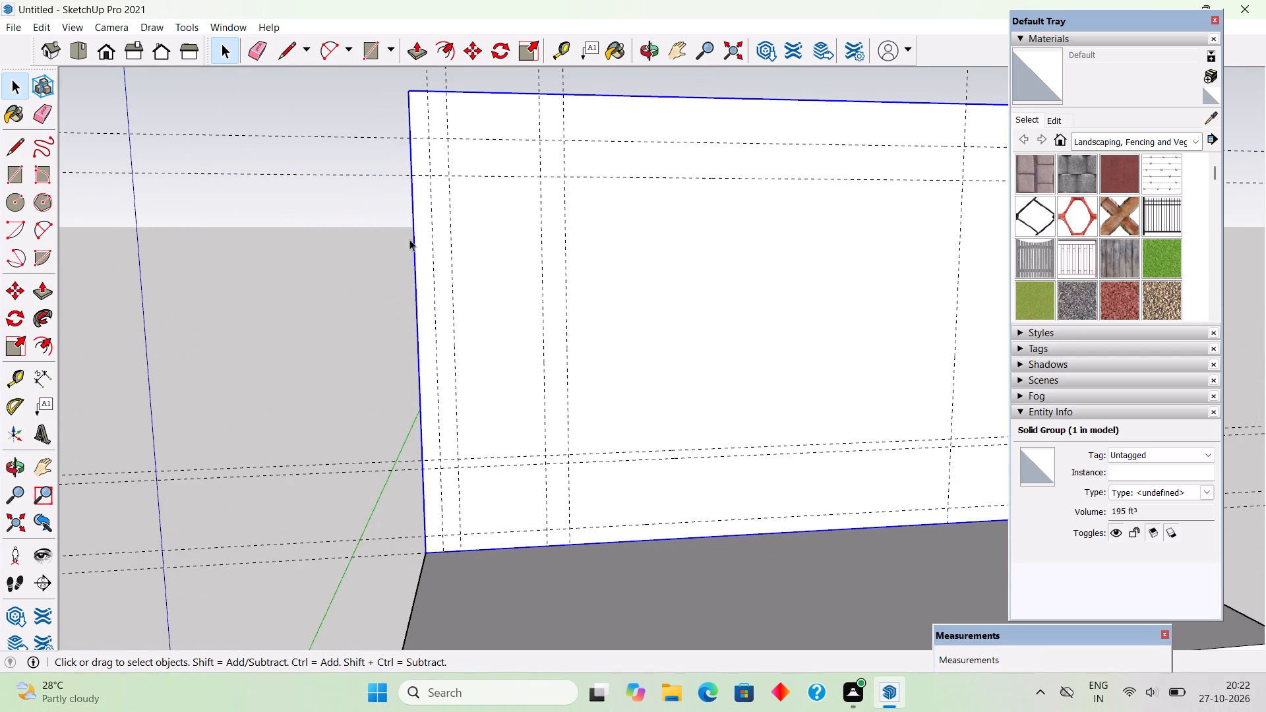
pyautogui.moveTo(409, 248); pyautogui.dragTo(377, 249, button='middle')
pyautogui.scroll(2, 402, 185)
pyautogui.moveTo(423, 224); pyautogui.dragTo(478, 220, button='middle')
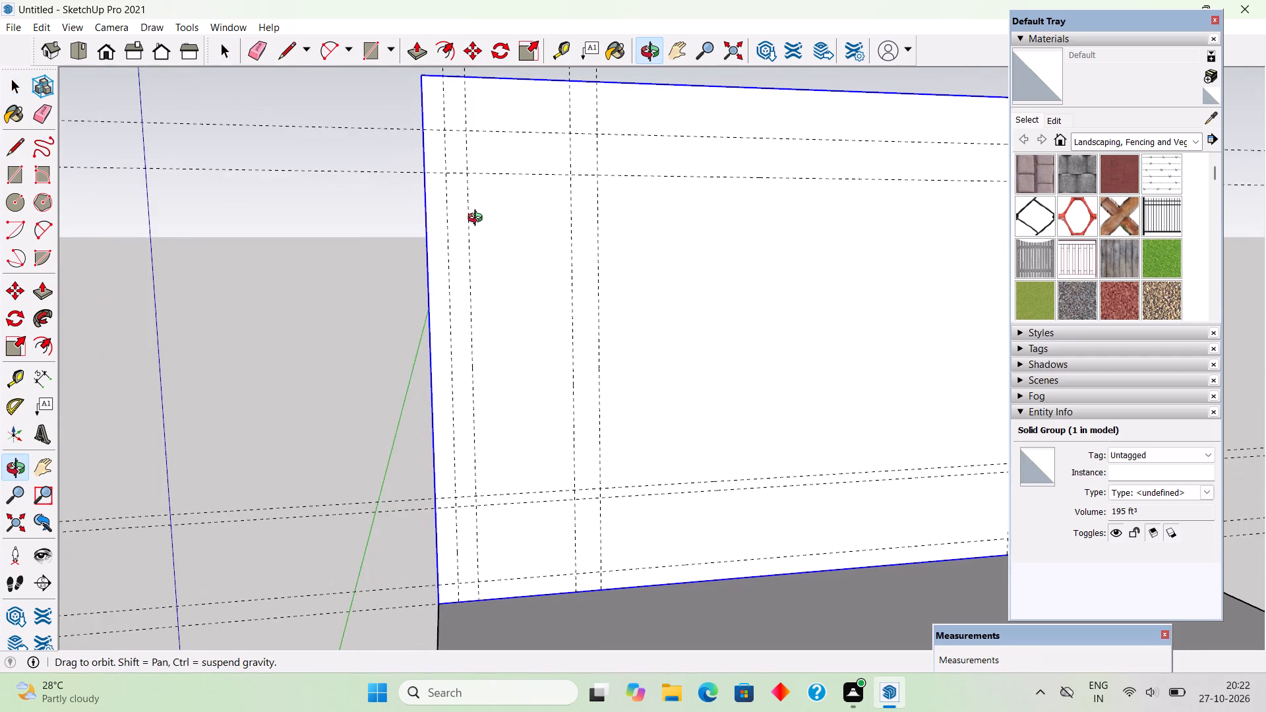
pyautogui.moveTo(478, 220); pyautogui.dragTo(488, 222, button='middle')
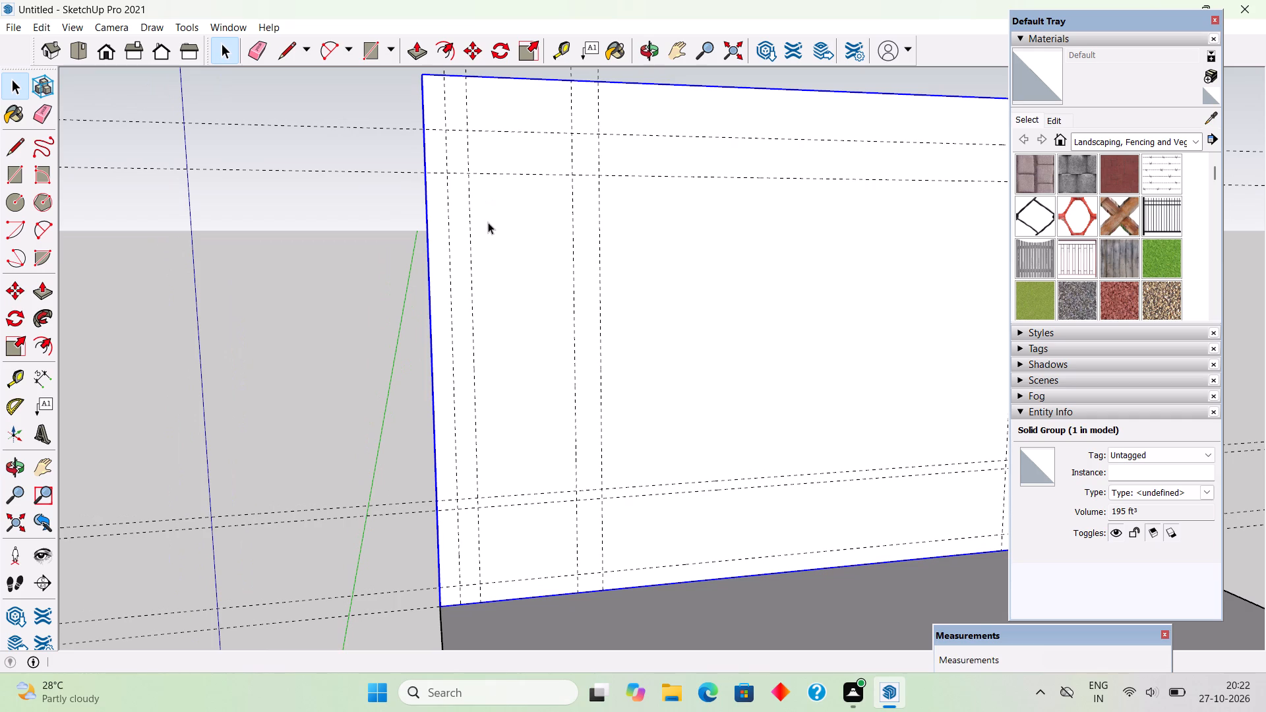
pyautogui.scroll(-4, 452, 212)
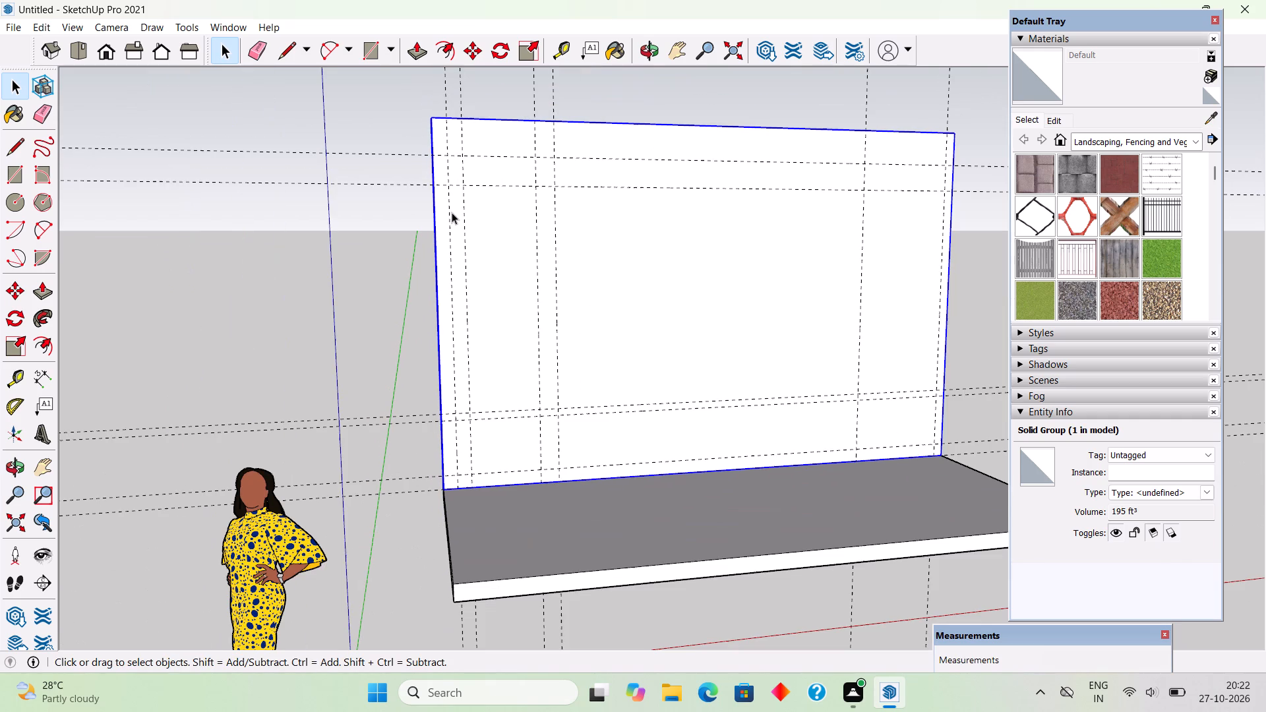
pyautogui.press('r')
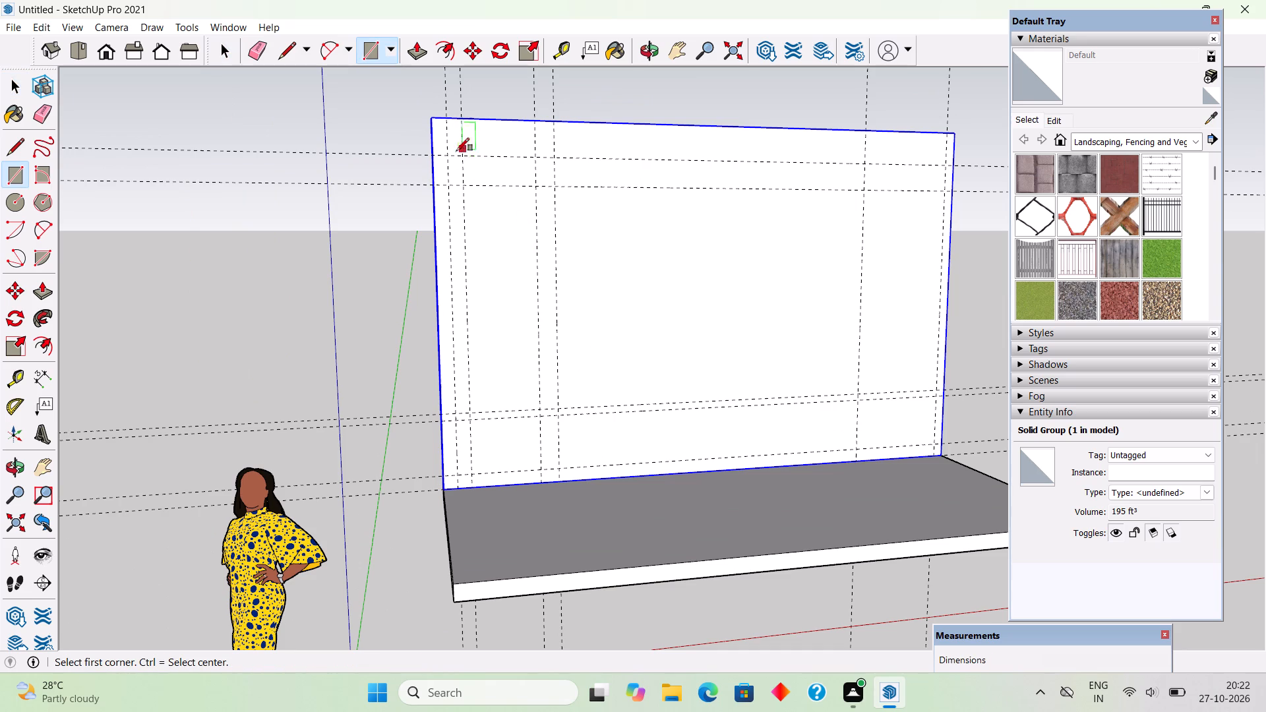
pyautogui.click(454, 157)
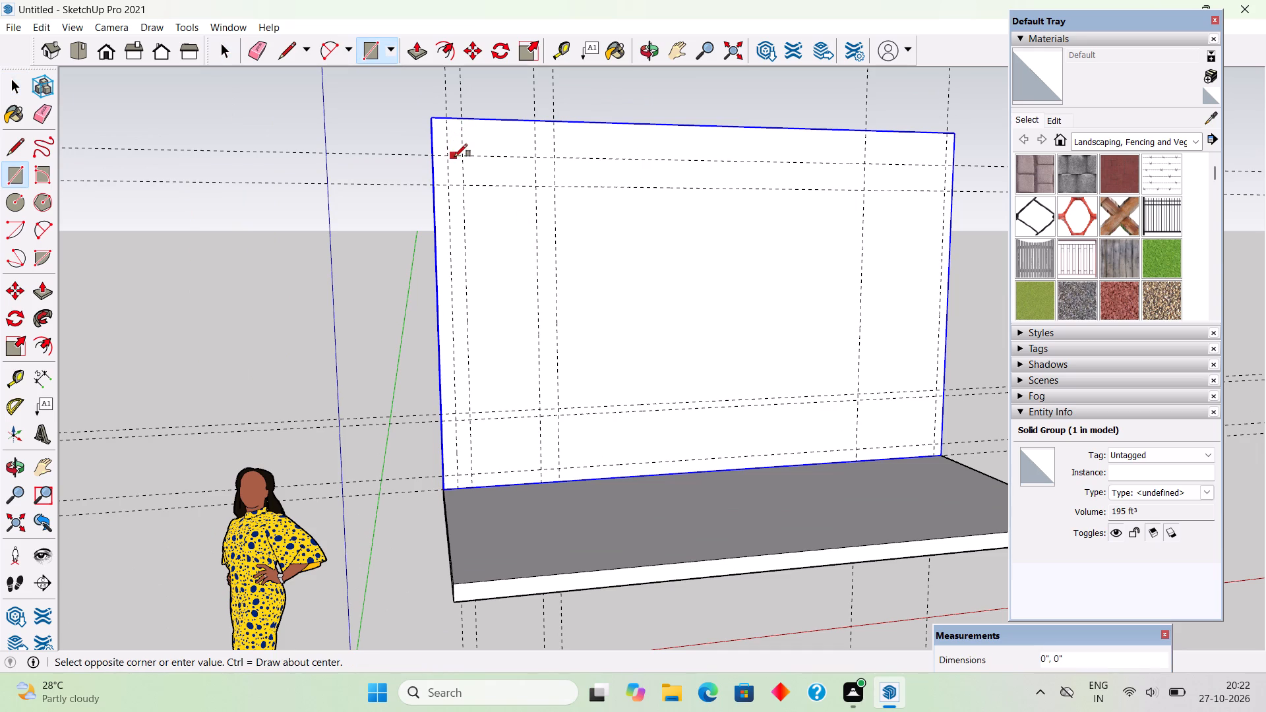
pyautogui.press('r')
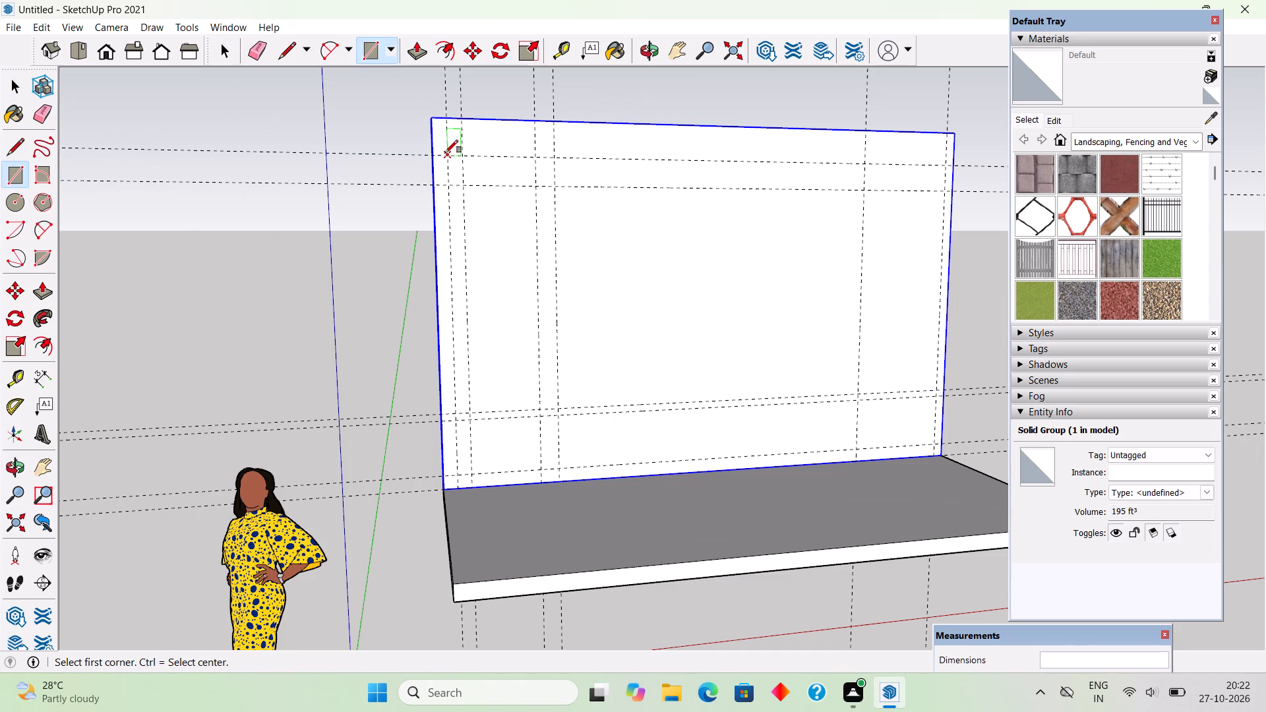
pyautogui.click(446, 154)
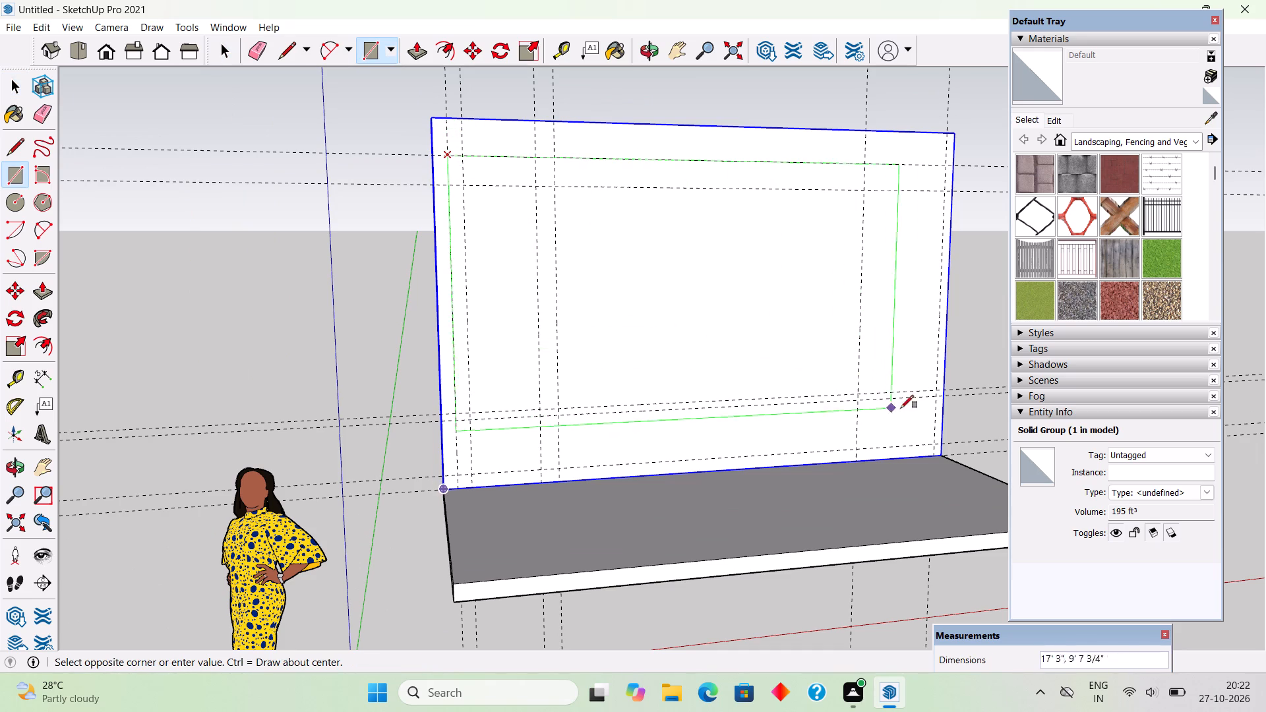
pyautogui.click(936, 390)
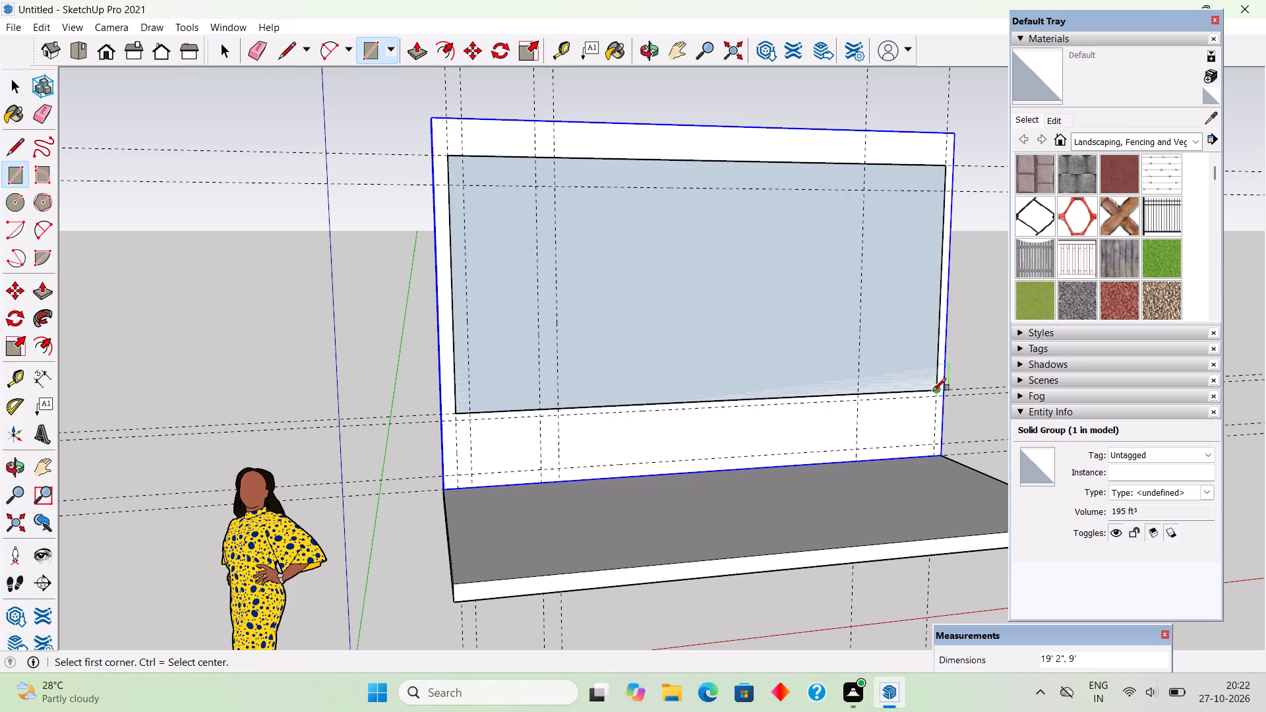
pyautogui.press('space')
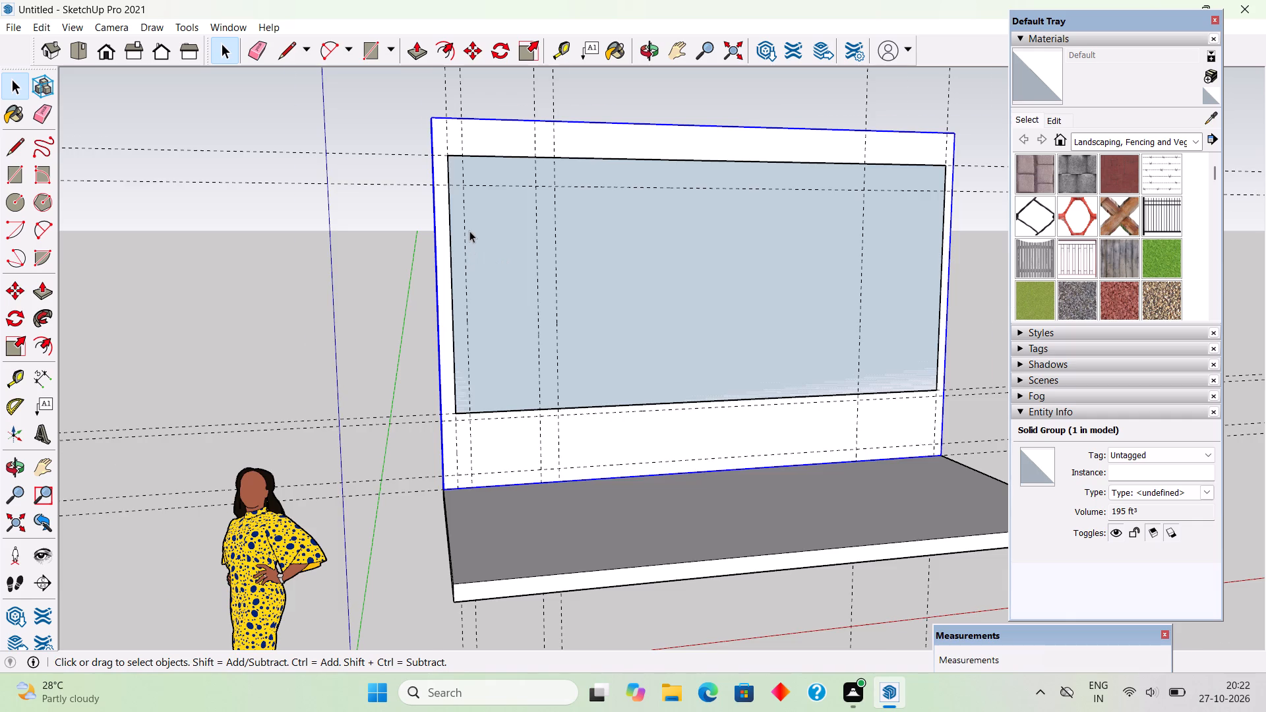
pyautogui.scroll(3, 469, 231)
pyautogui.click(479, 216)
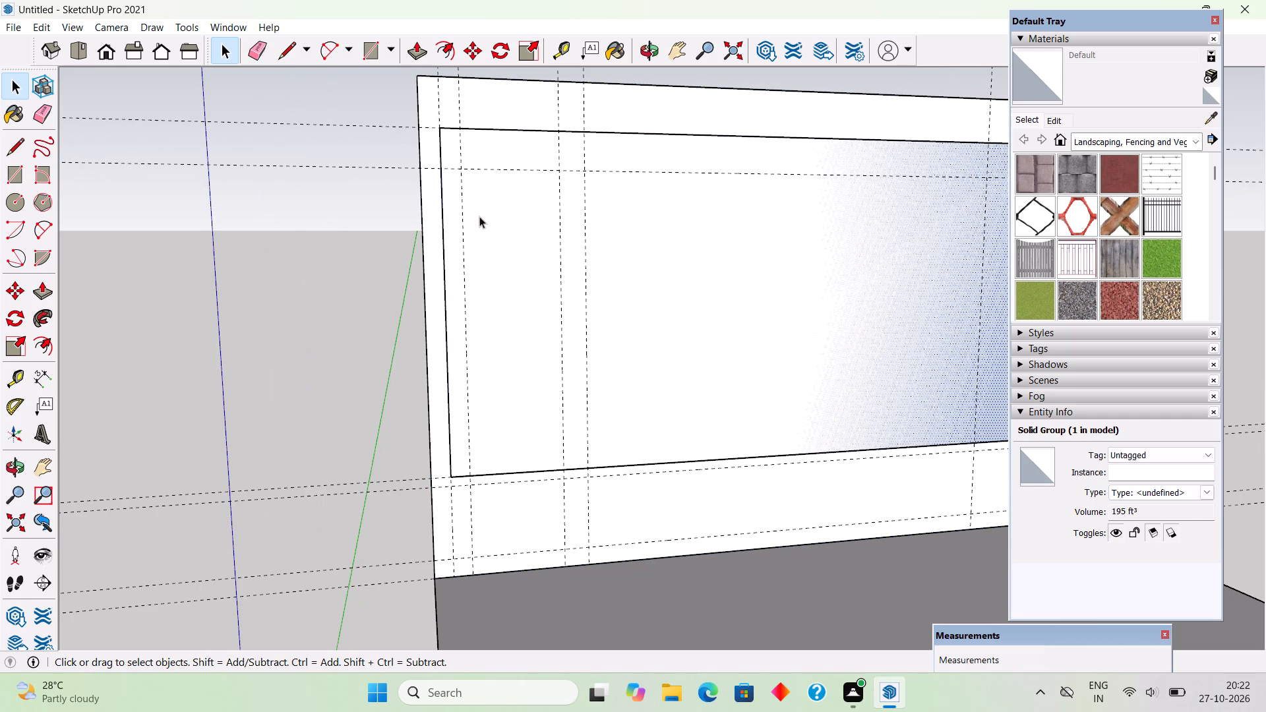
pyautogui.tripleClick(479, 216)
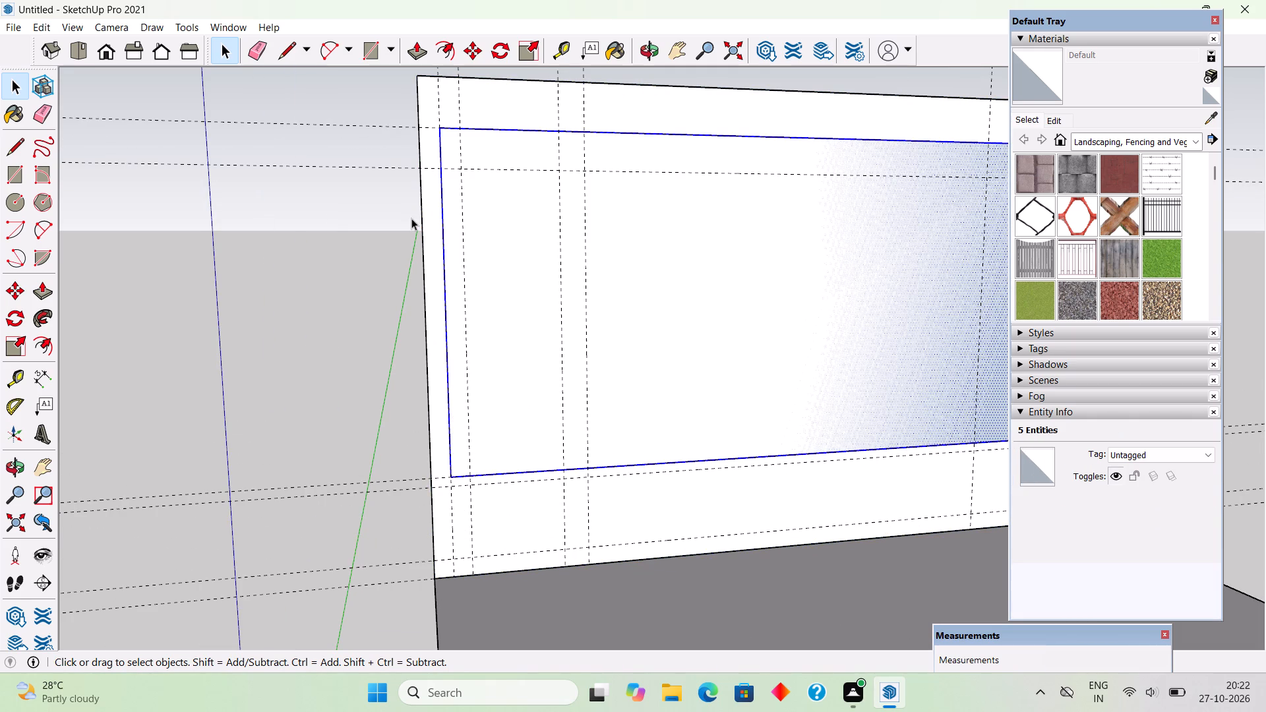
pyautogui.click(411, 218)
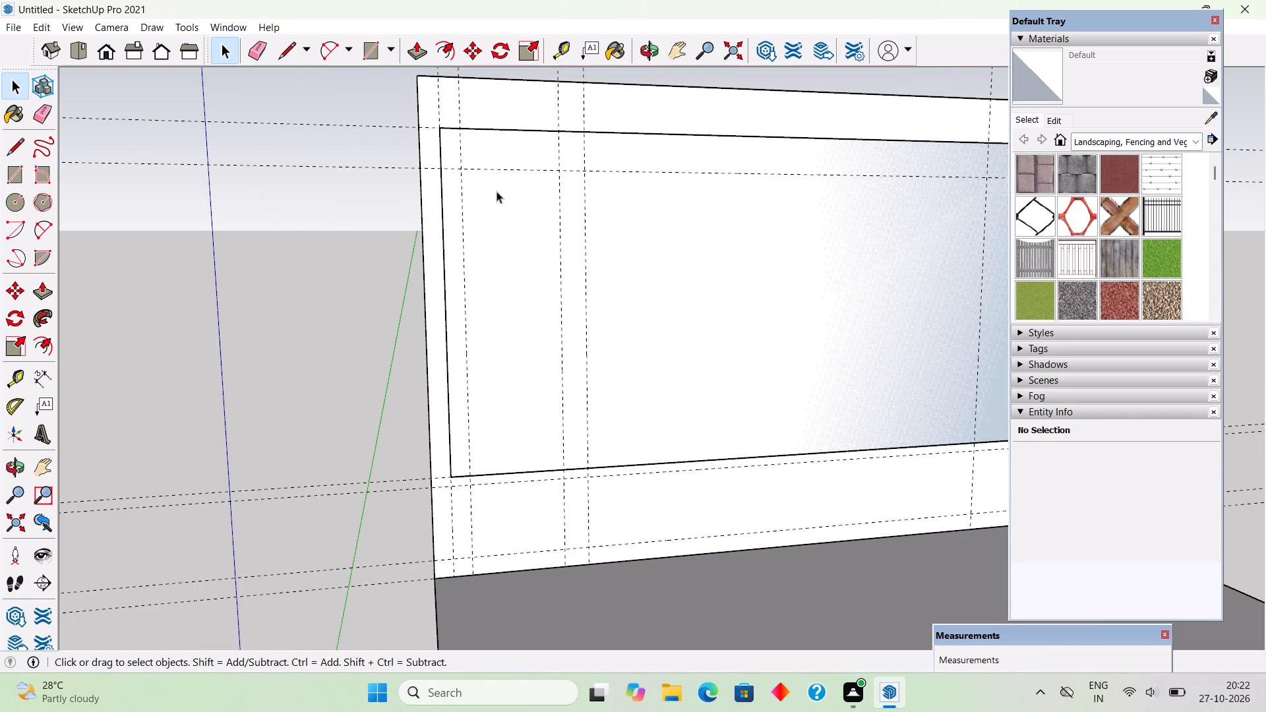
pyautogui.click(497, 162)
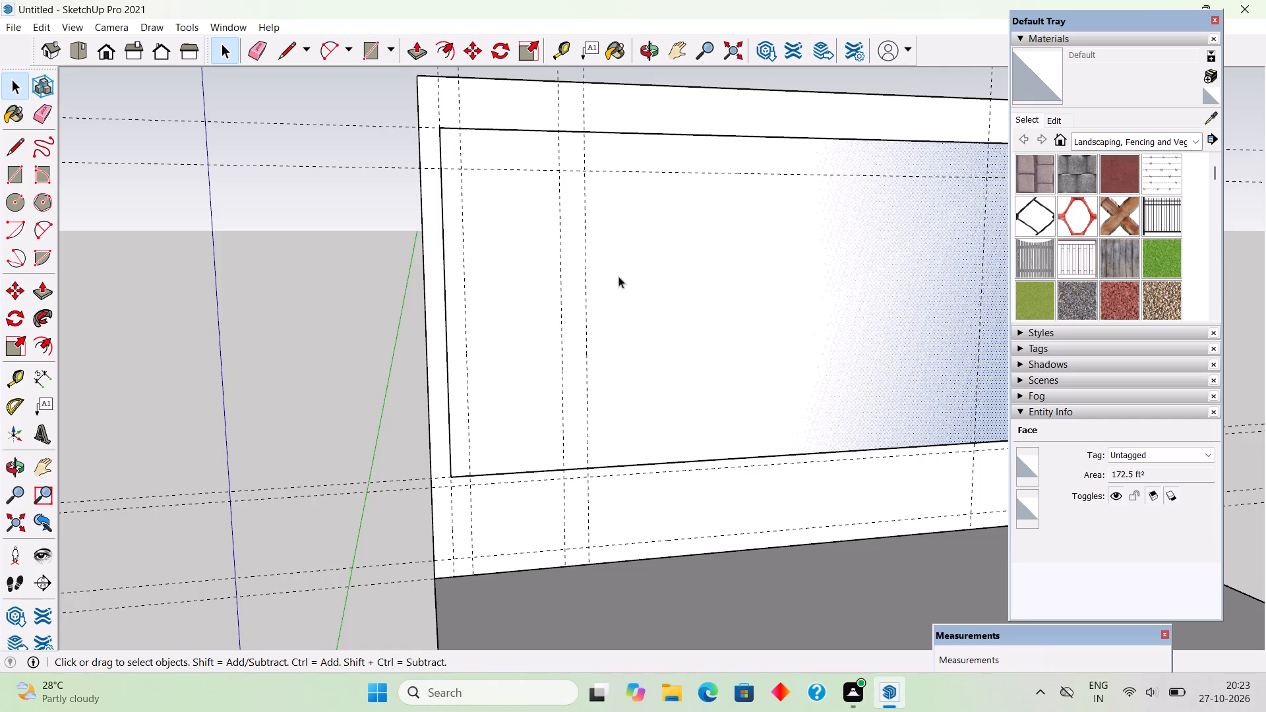
# Draw a top arc along the rectangle's upper inner guide between the slot's two vertical guides, bulging upward about 10 9/16".
pyautogui.moveTo(673, 351); pyautogui.dragTo(575, 396, button='middle')
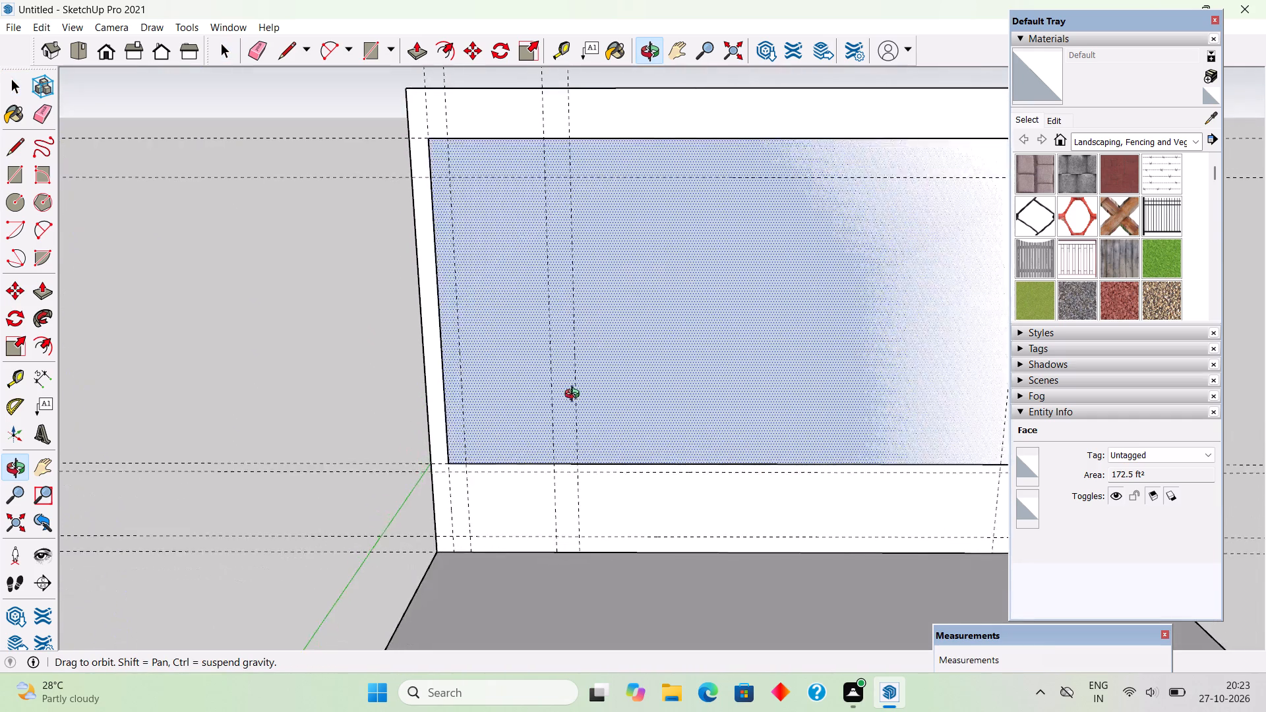
pyautogui.moveTo(575, 396); pyautogui.dragTo(609, 393, button='middle')
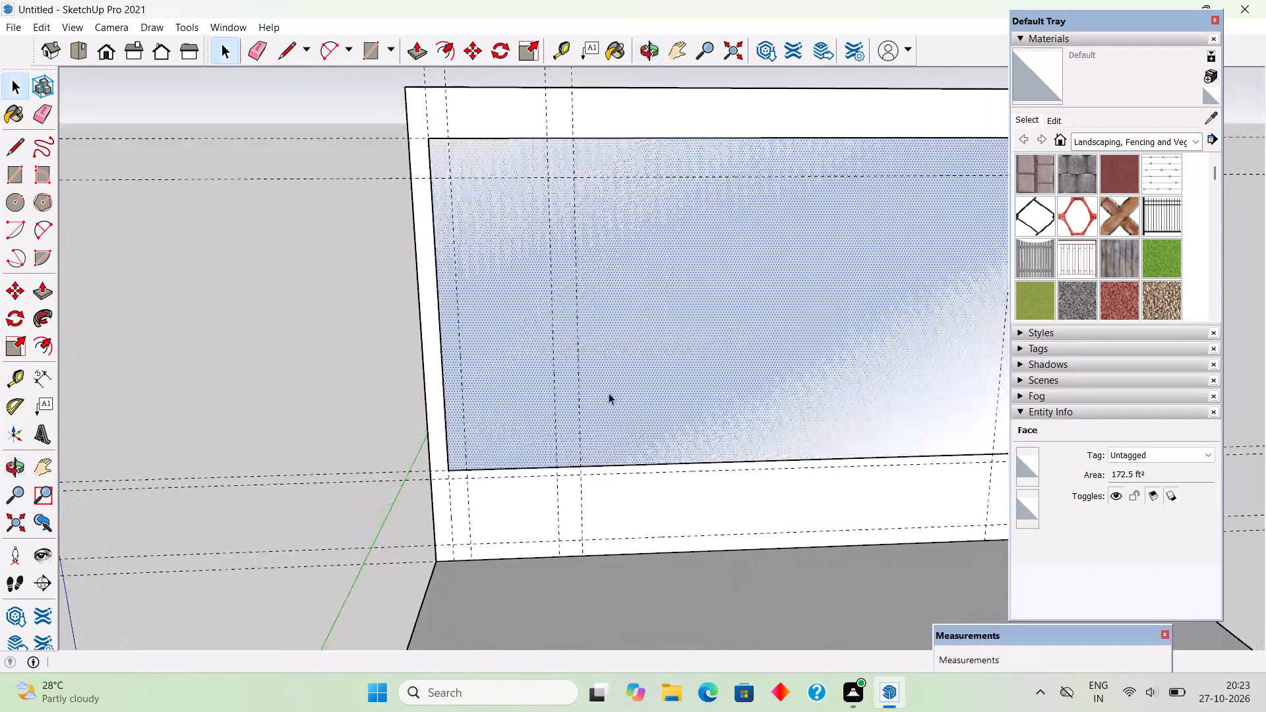
pyautogui.press('a')
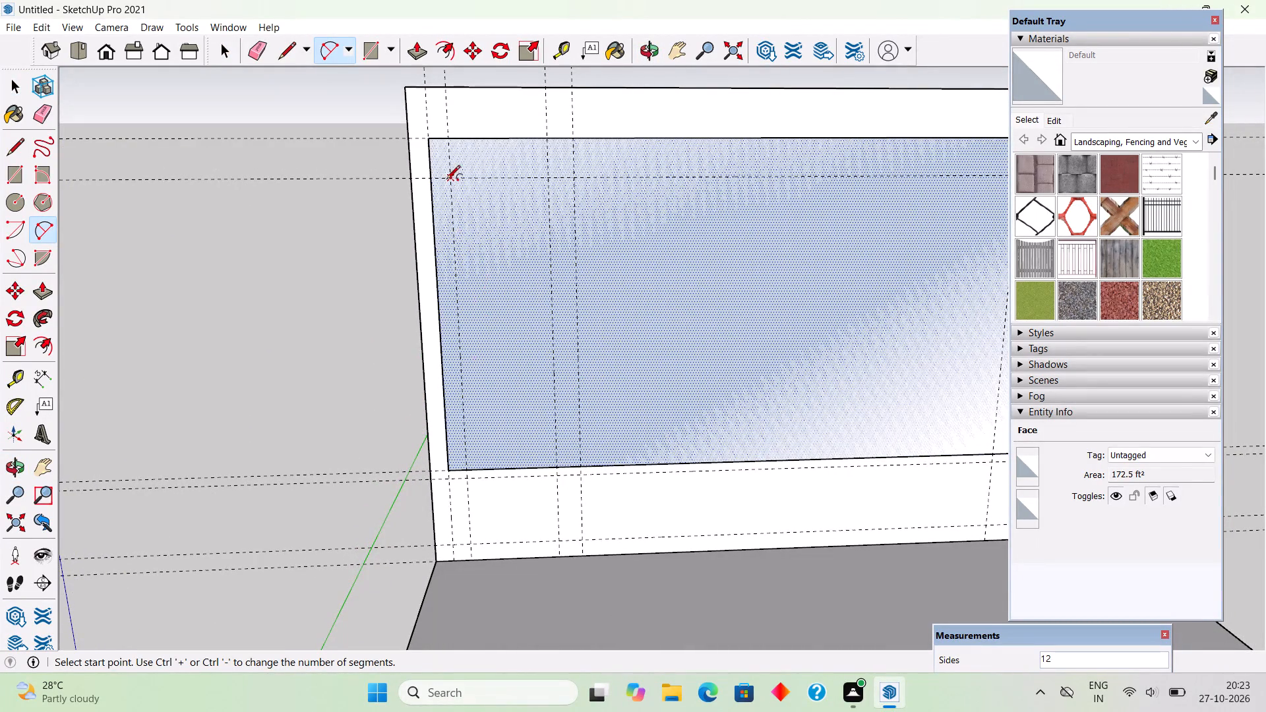
pyautogui.click(449, 181)
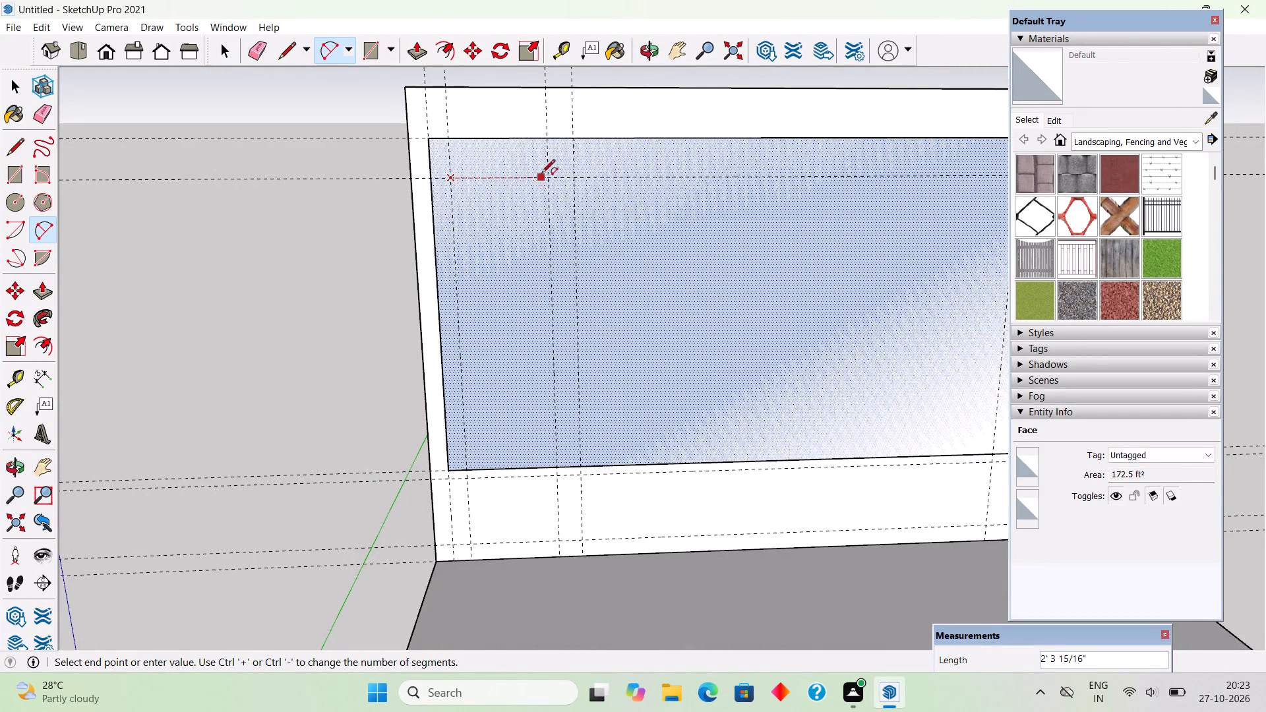
pyautogui.click(547, 175)
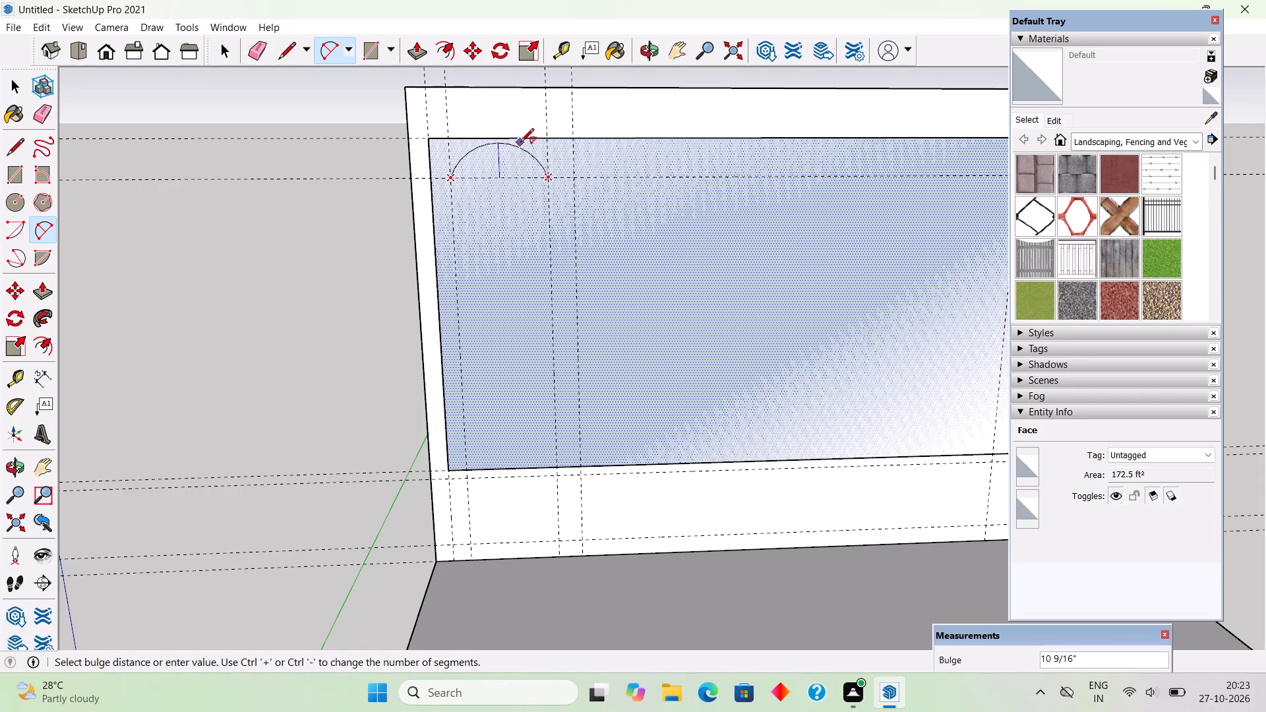
pyautogui.click(520, 143)
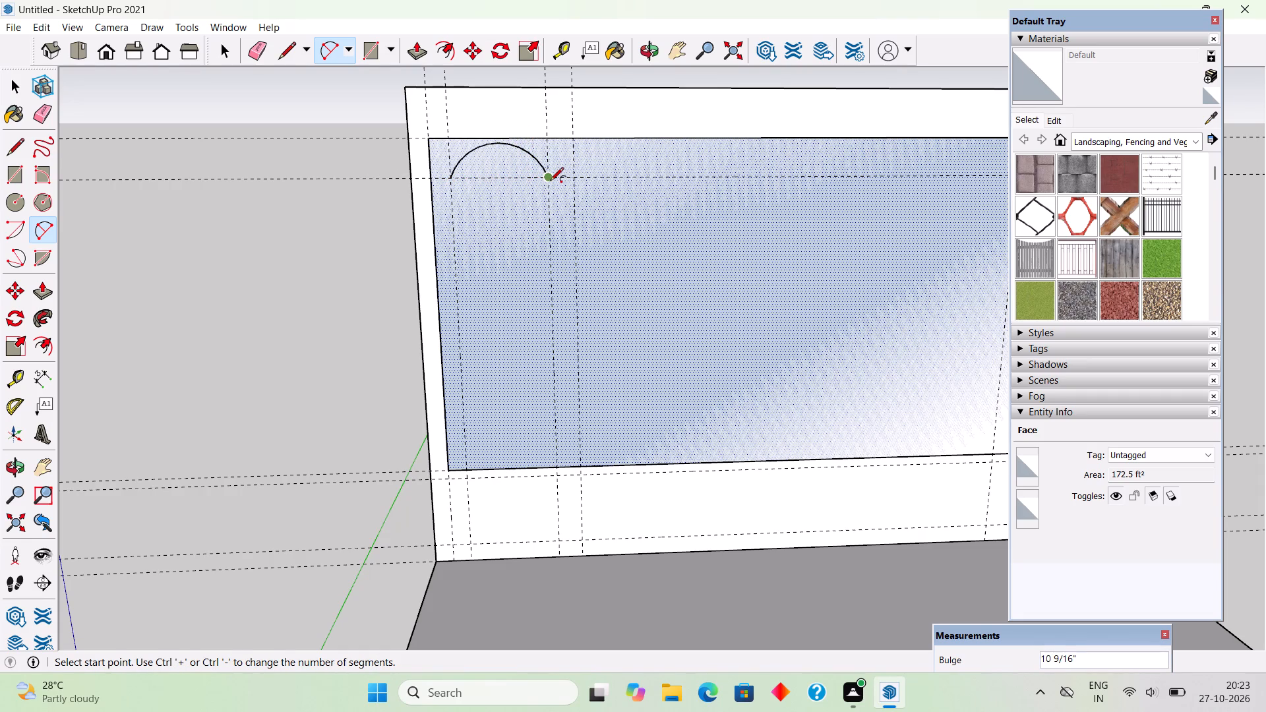
# Draw the slot's right side line from the arc's right end about 6' 9" down the vertical guide.
pyautogui.press('l')
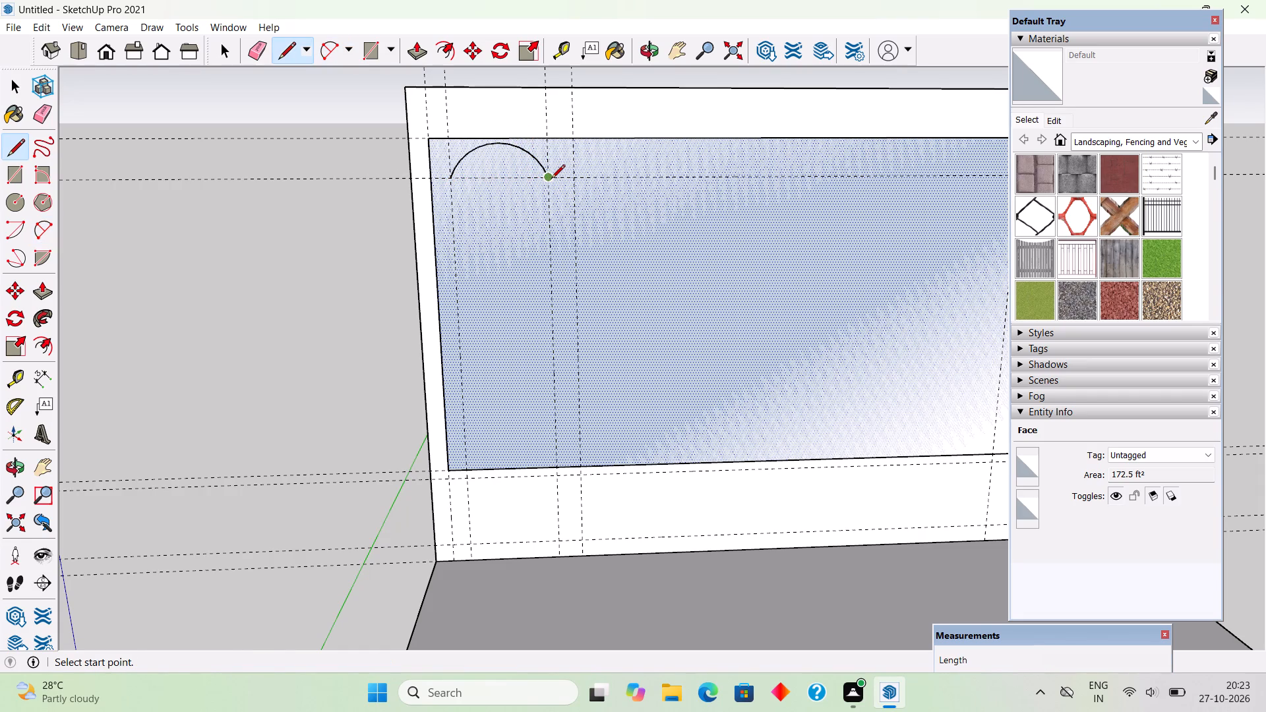
pyautogui.click(551, 179)
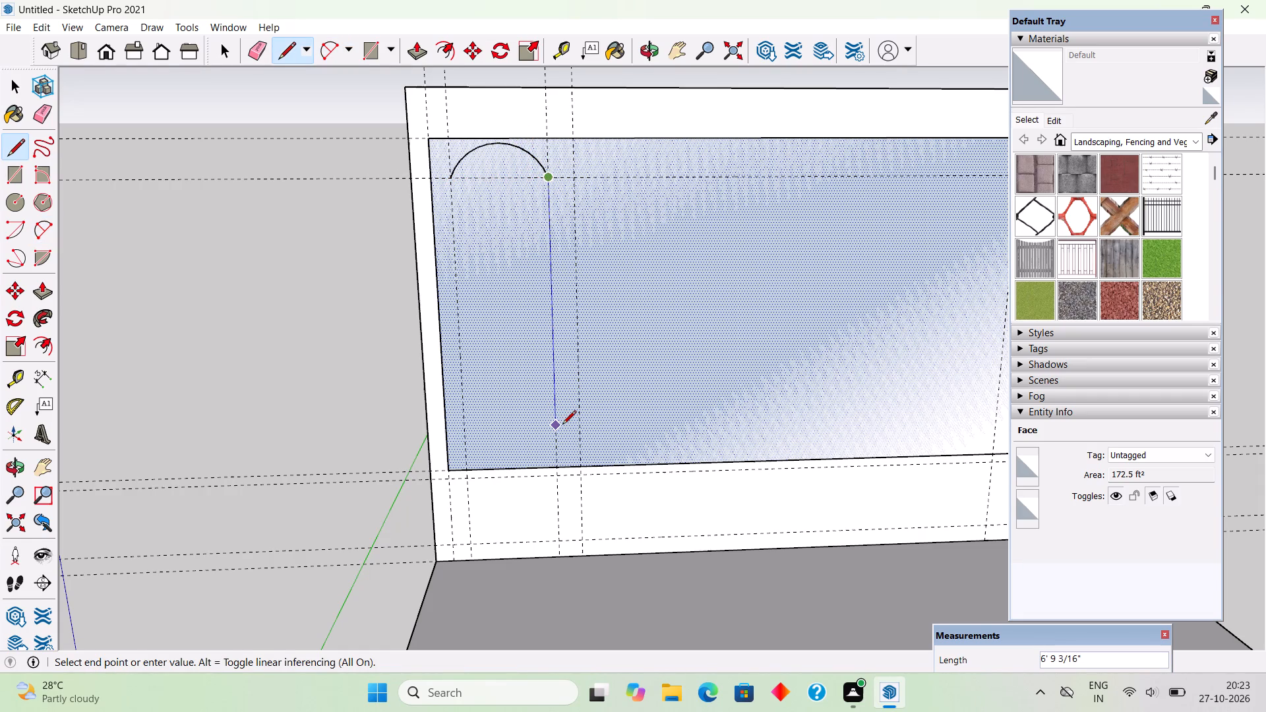
pyautogui.click(562, 425)
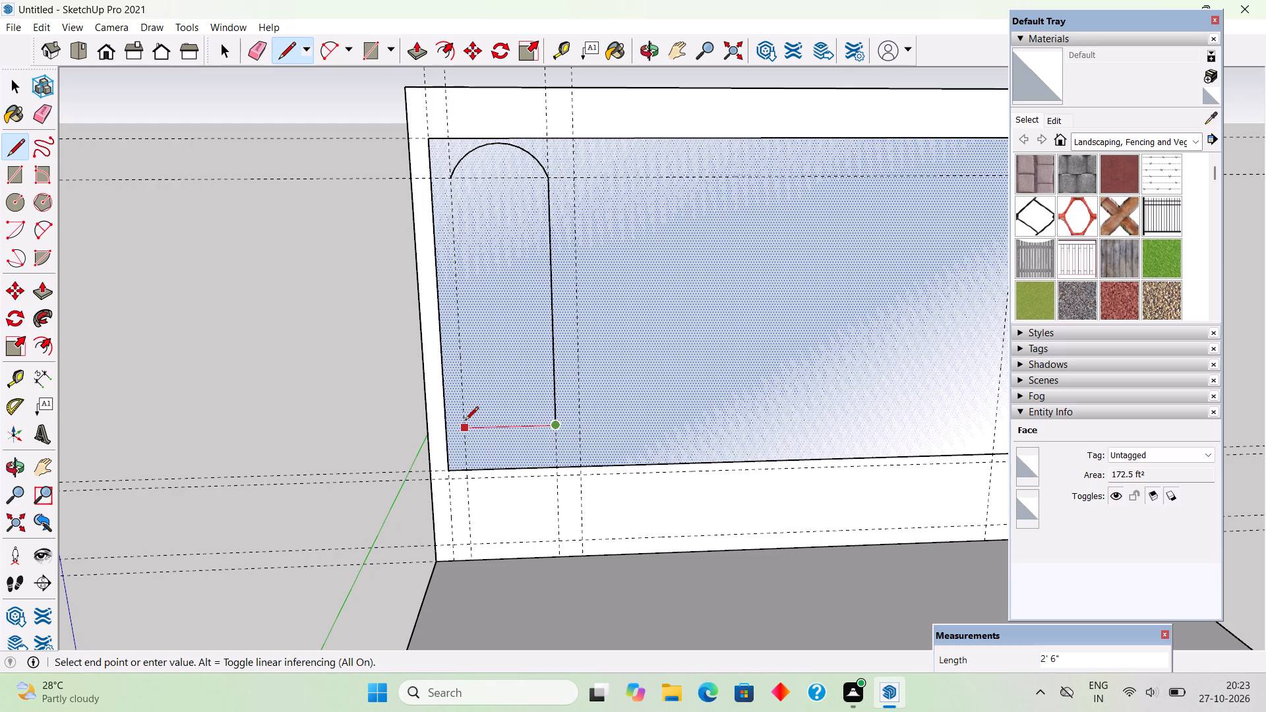
# Close the slot outline with a bottom arc bulging downward about 11 13/16" and a left side line about 6' 9" long.
pyautogui.press('a')
pyautogui.click(555, 429)
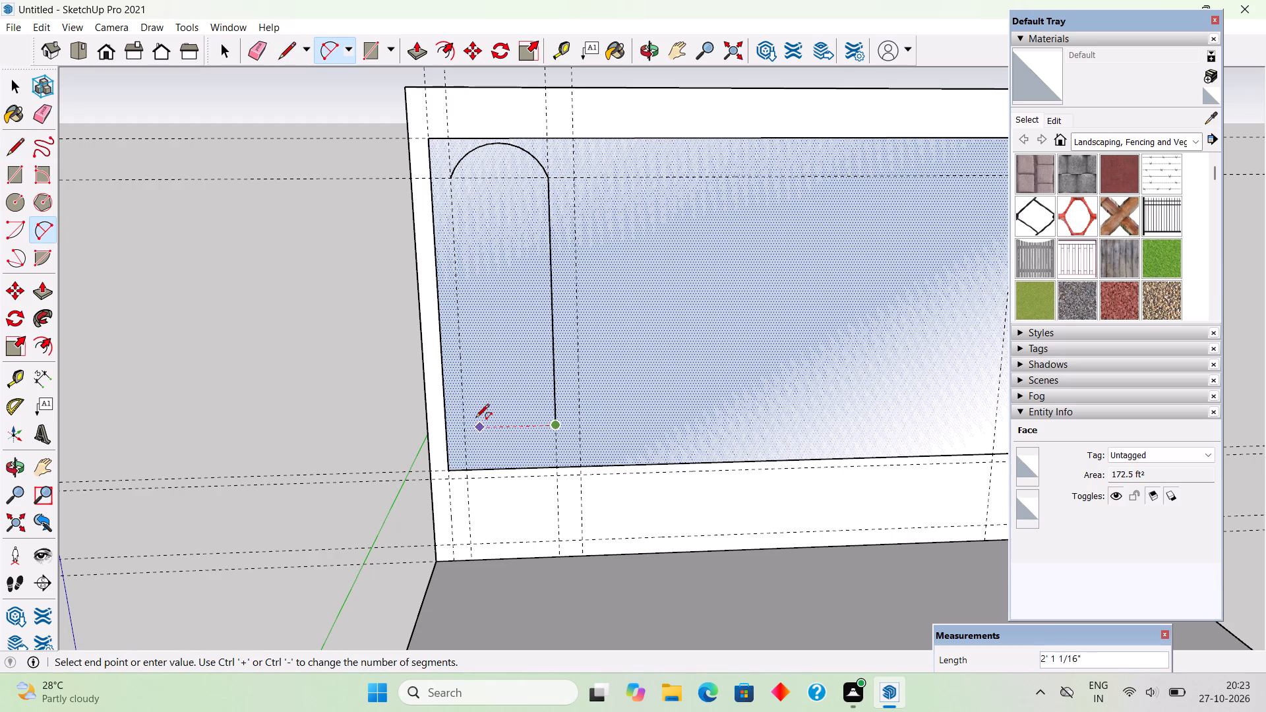
pyautogui.click(467, 421)
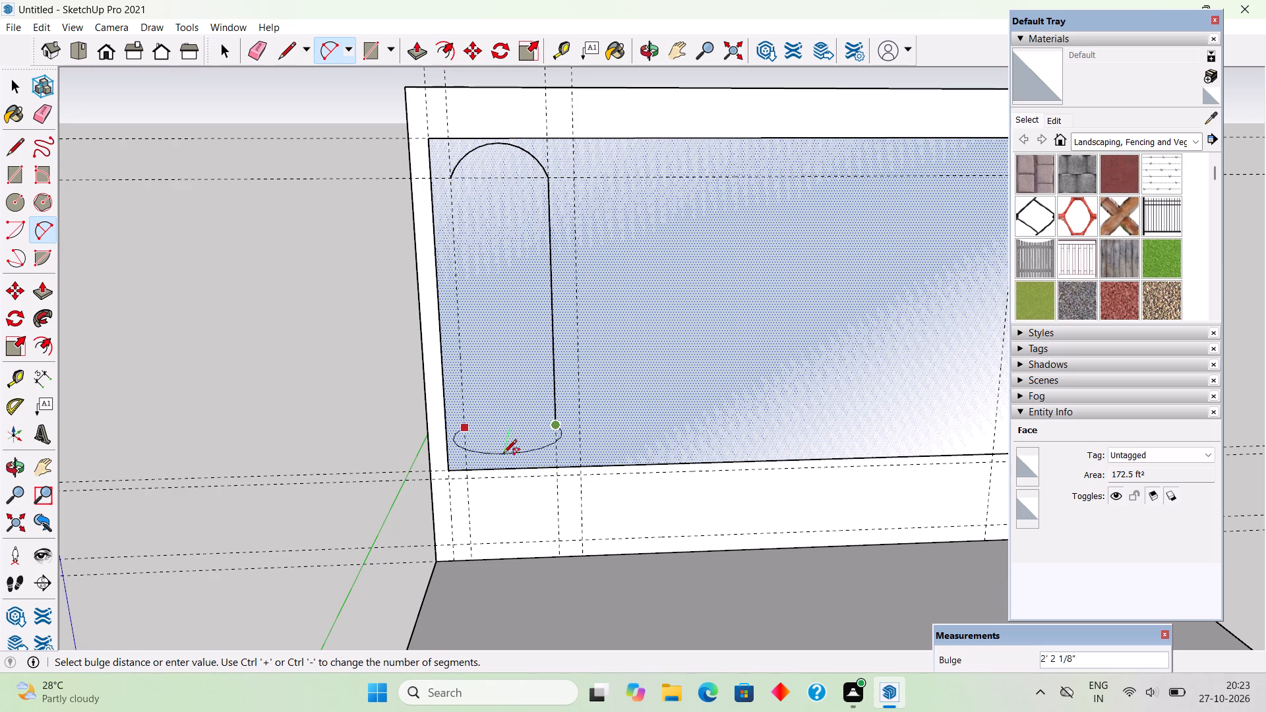
pyautogui.click(543, 460)
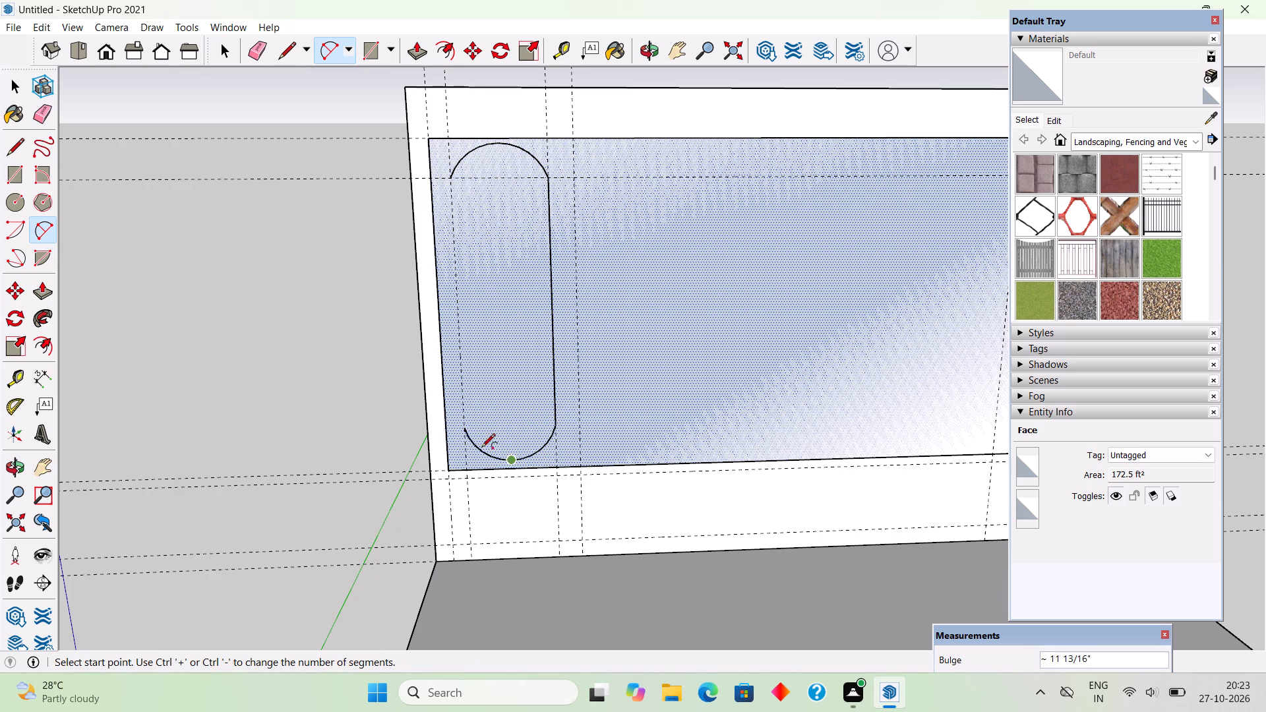
pyautogui.press('l')
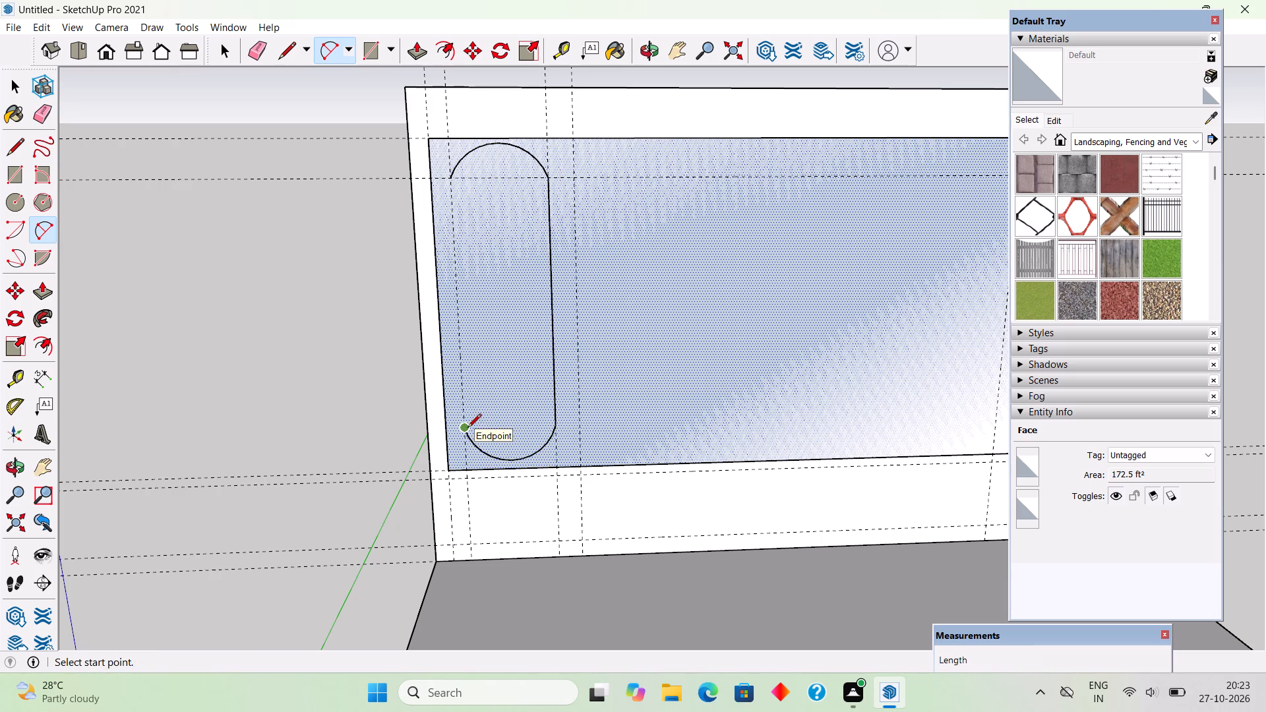
pyautogui.click(466, 429)
pyautogui.click(452, 179)
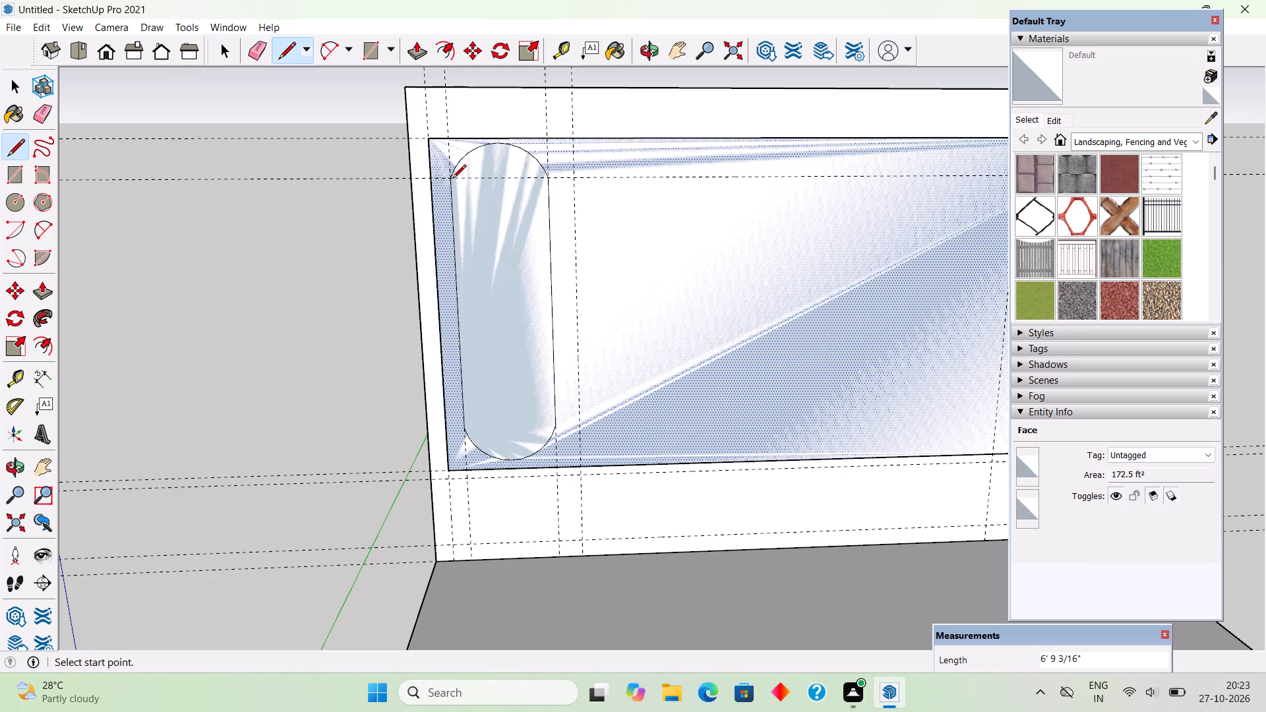
# Delete the face inside the rounded slot to cut it out of the panel.
pyautogui.press('space')
pyautogui.click(502, 286)
pyautogui.moveTo(524, 334); pyautogui.dragTo(531, 347, button='middle')
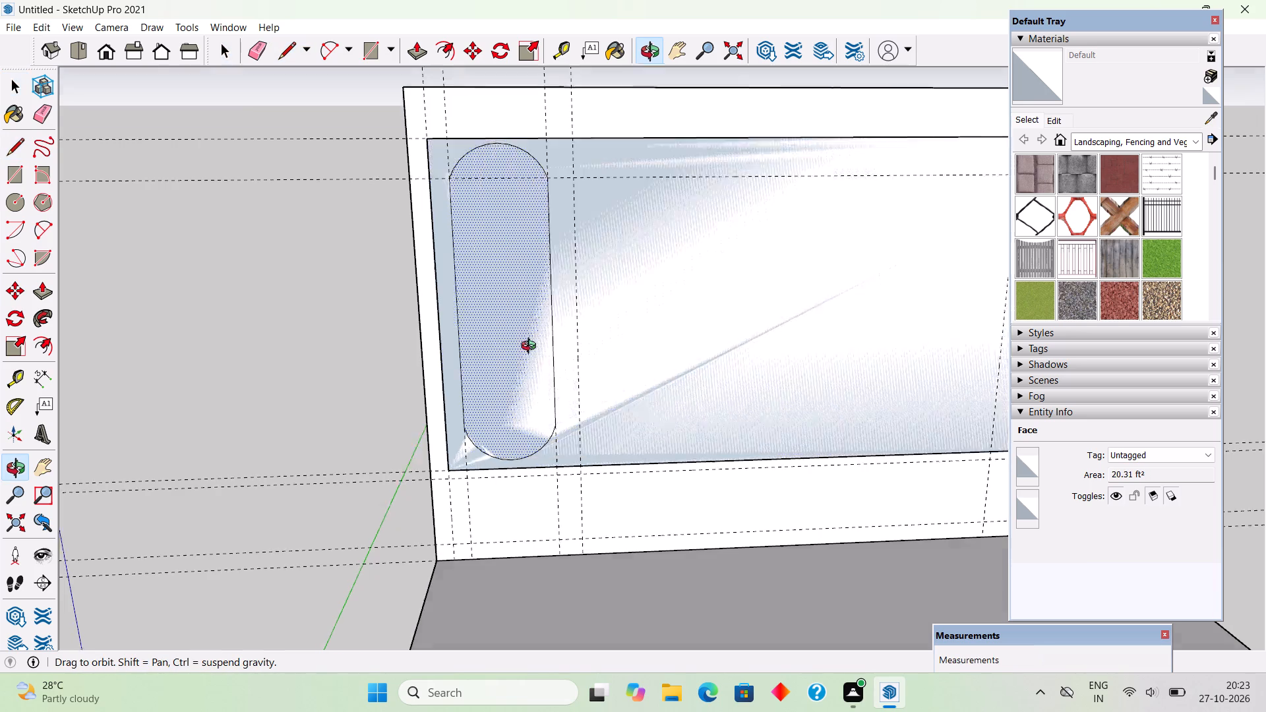
pyautogui.moveTo(531, 347); pyautogui.dragTo(533, 363, button='middle')
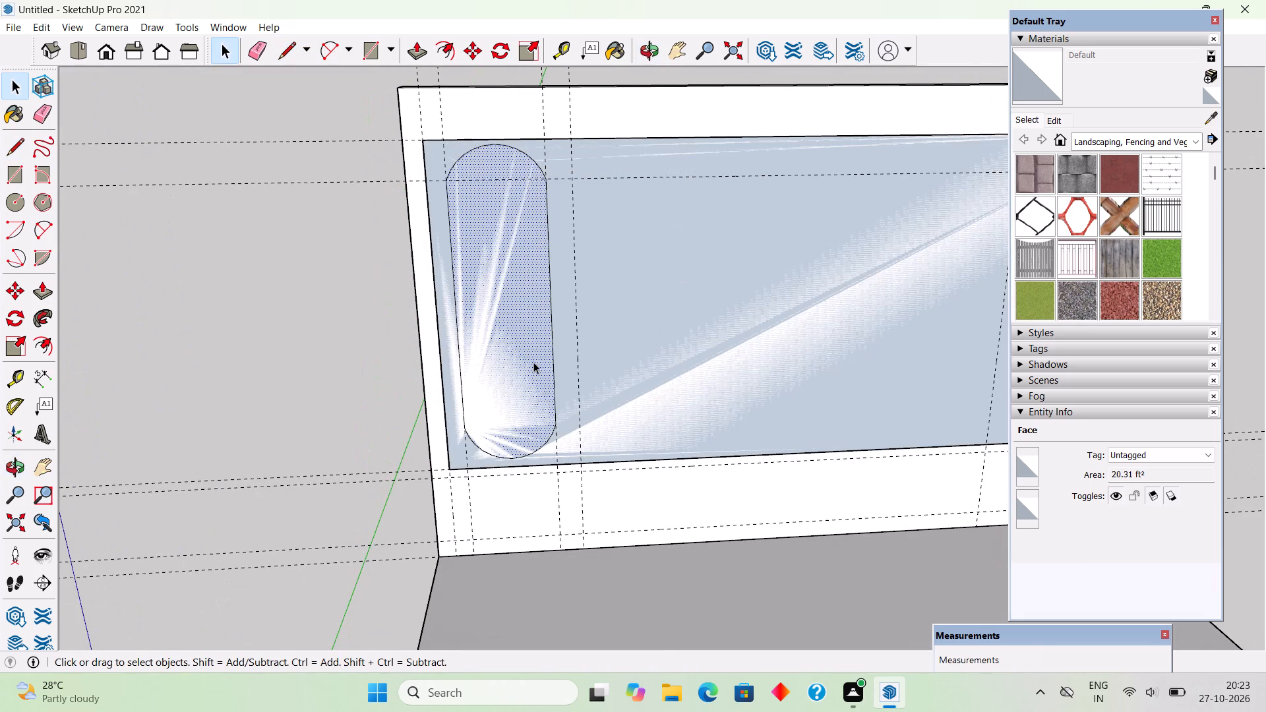
pyautogui.press('Delete')
# Examine the slot opening and the panel on the back wall from several angles and distances.
pyautogui.moveTo(542, 376); pyautogui.dragTo(494, 368, button='middle')
pyautogui.scroll(-4, 494, 368)
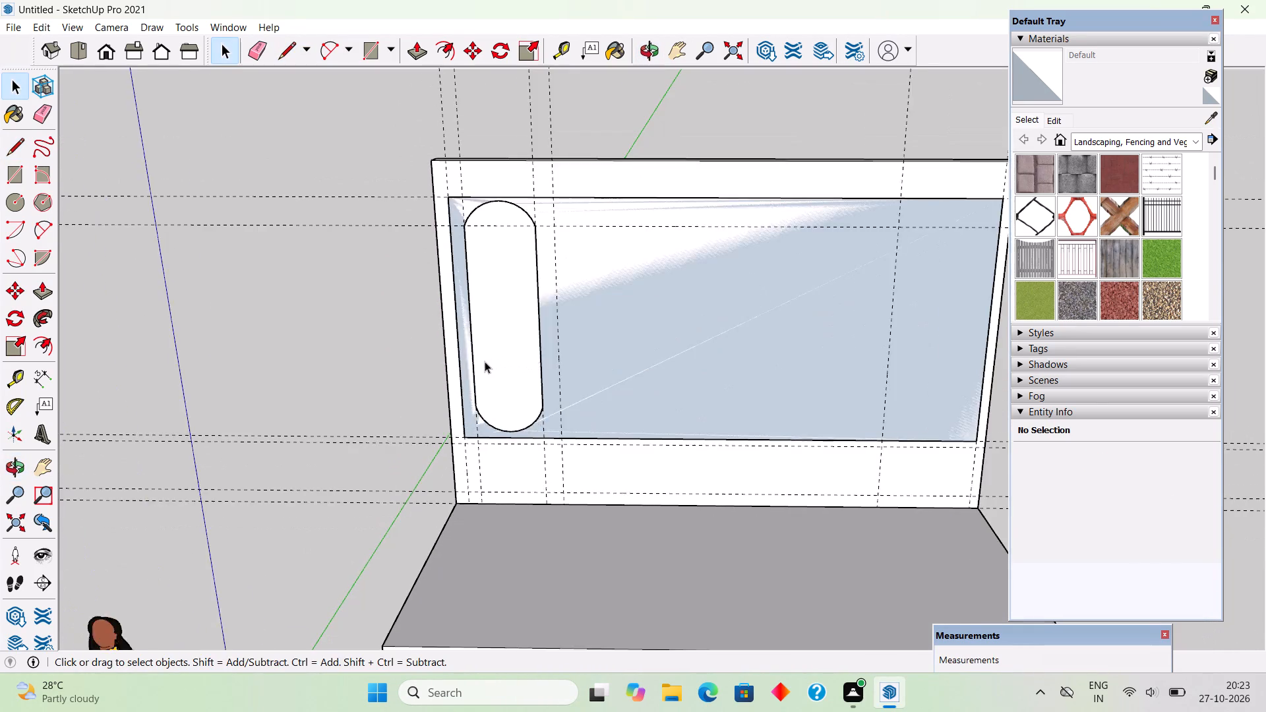
pyautogui.scroll(-1, 485, 361)
pyautogui.moveTo(653, 440); pyautogui.dragTo(723, 402, button='middle')
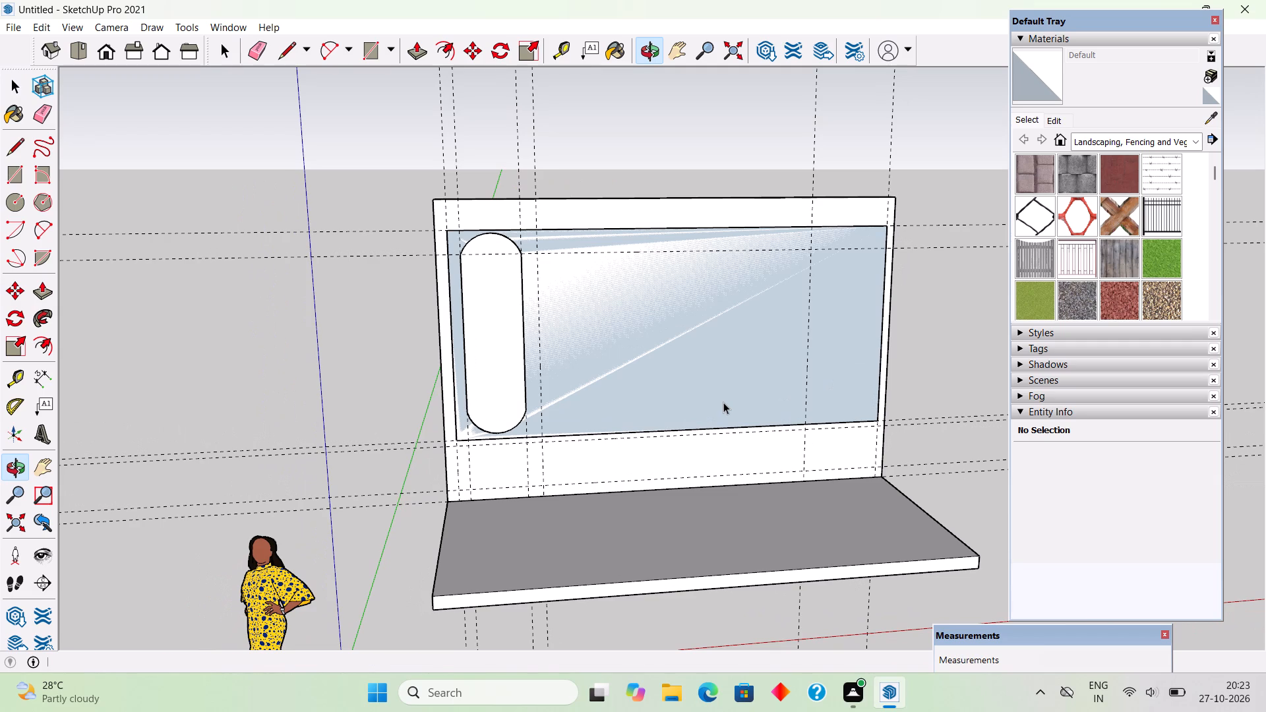
pyautogui.scroll(6, 534, 319)
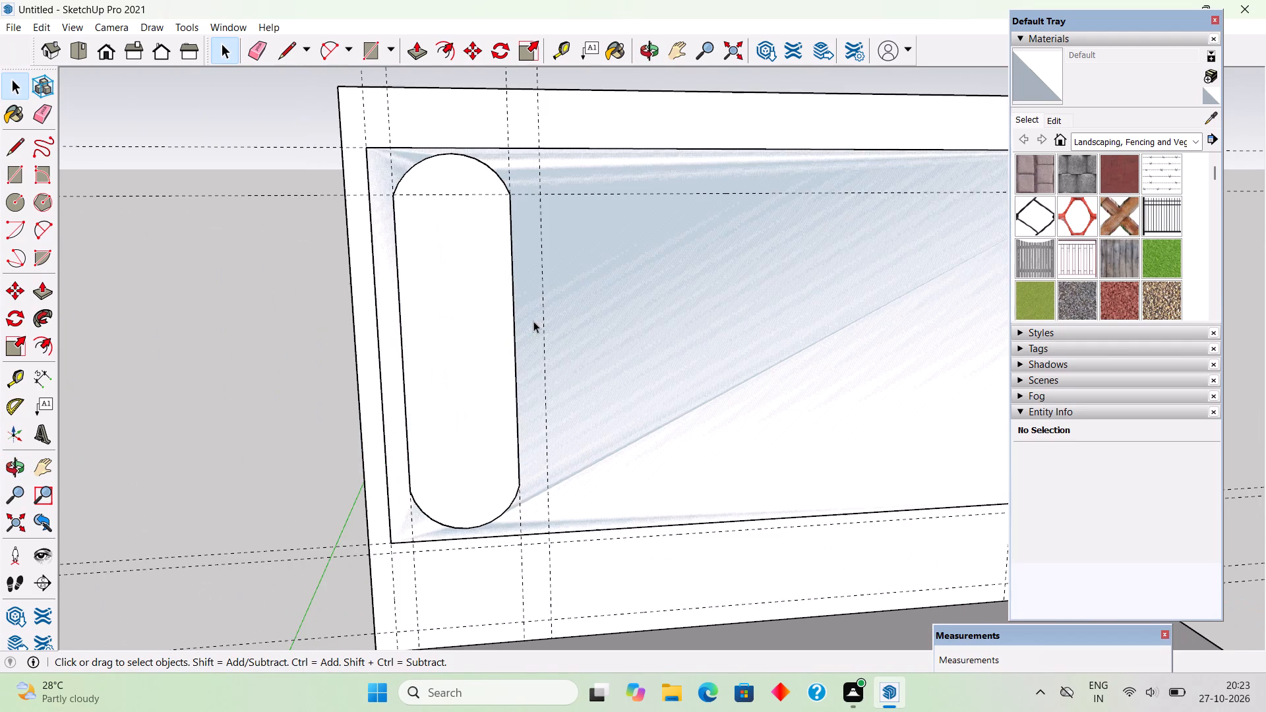
pyautogui.moveTo(543, 305); pyautogui.dragTo(545, 231, button='middle')
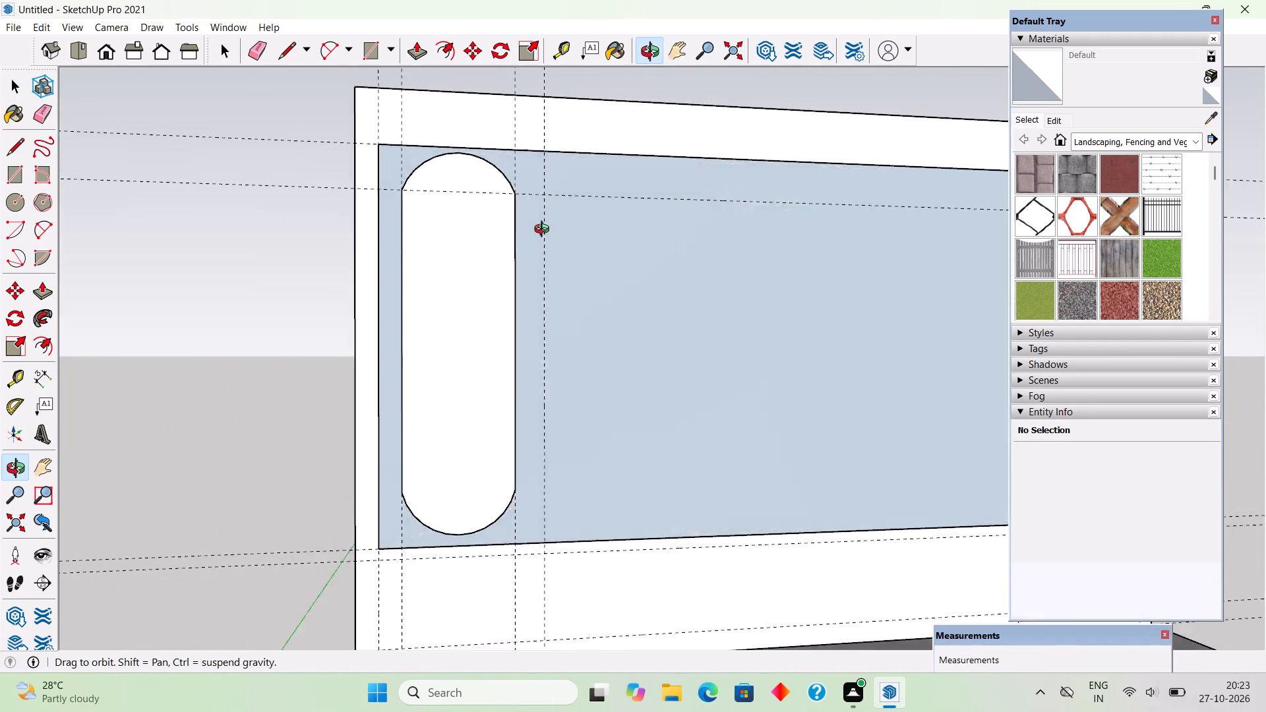
pyautogui.moveTo(545, 231); pyautogui.dragTo(528, 249, button='middle')
pyautogui.scroll(-7, 528, 249)
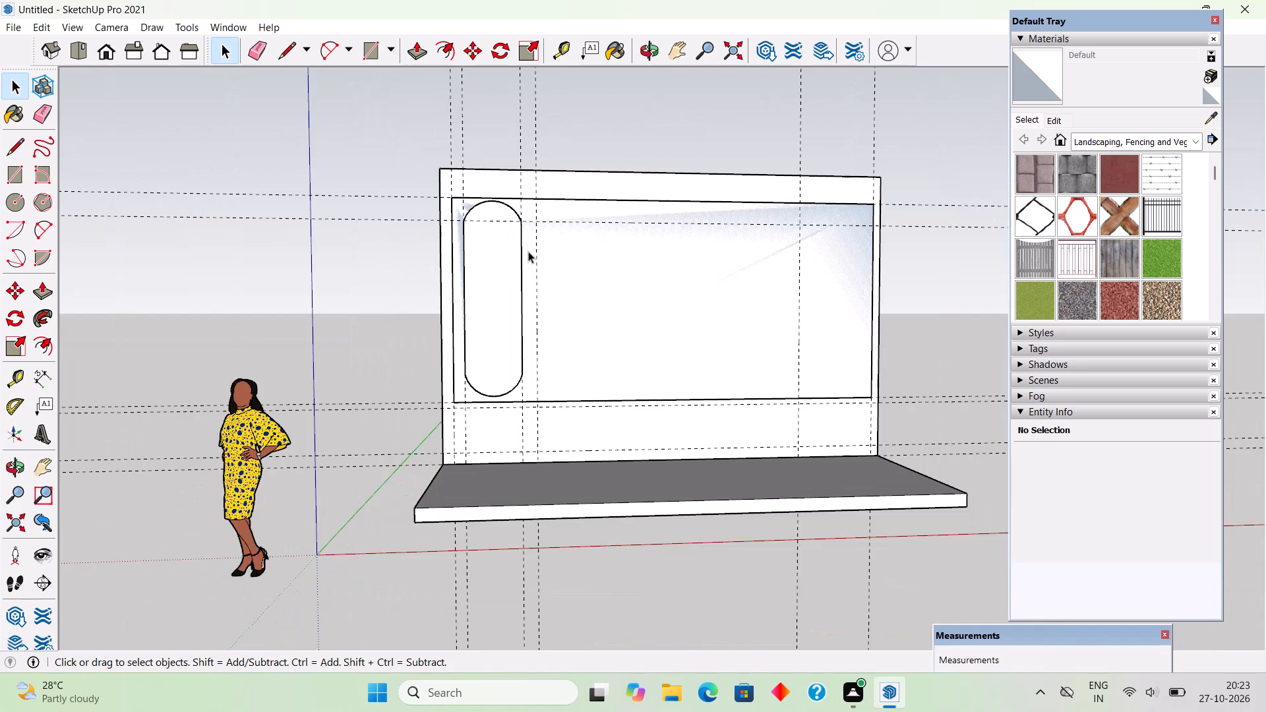
pyautogui.moveTo(528, 249); pyautogui.dragTo(564, 295, button='middle')
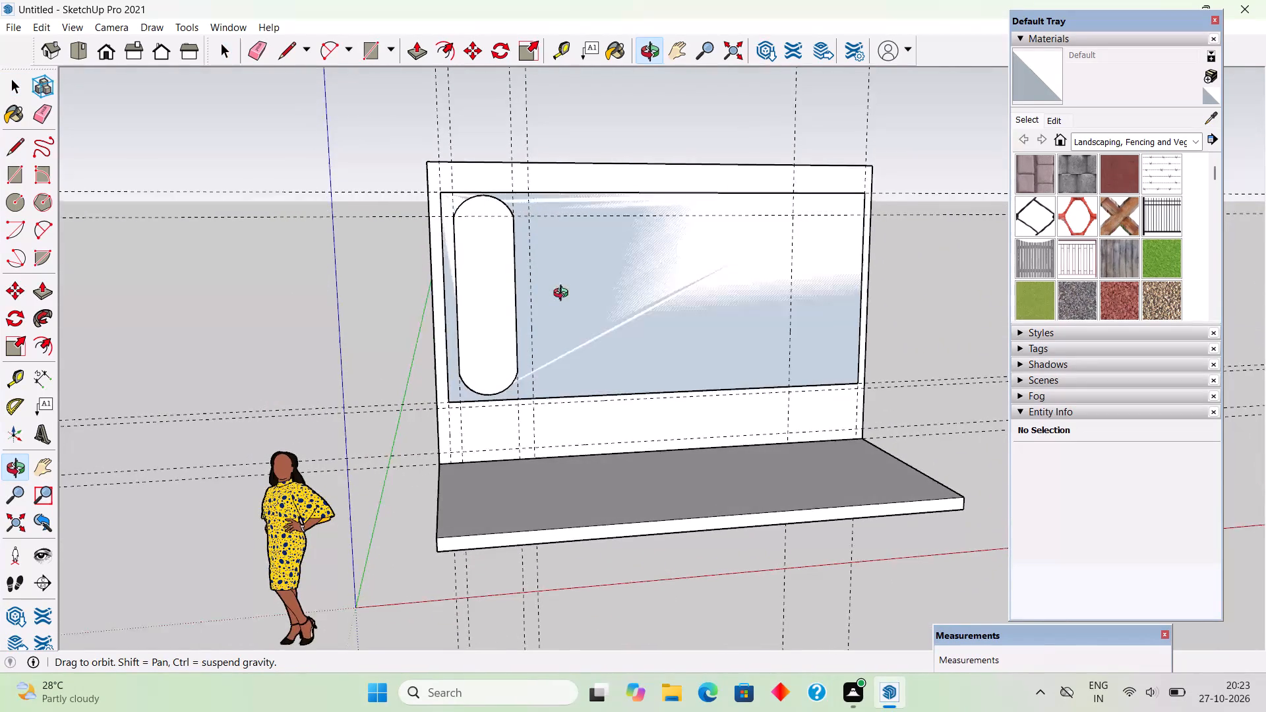
pyautogui.moveTo(564, 295); pyautogui.dragTo(564, 298, button='middle')
pyautogui.scroll(1, 500, 351)
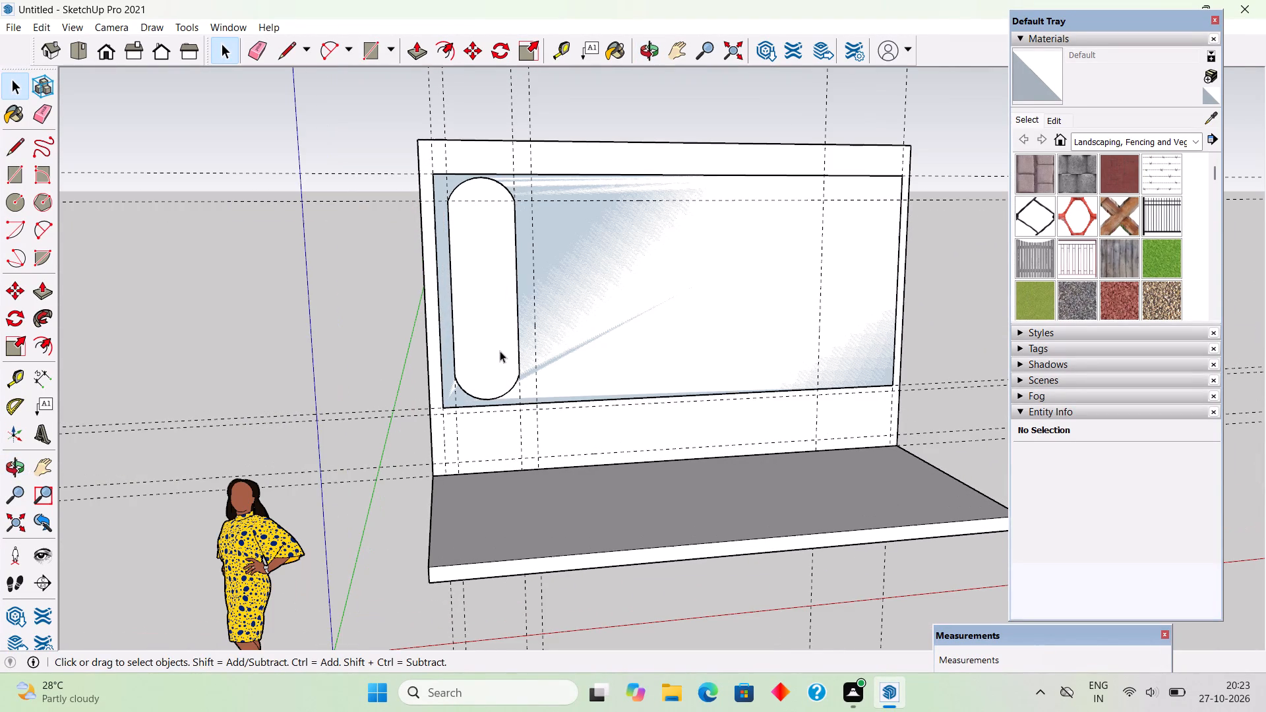
# Draw a line about 6' 6" up the vertical guide just beside the slot, starting at the panel's lower edge.
pyautogui.press('l')
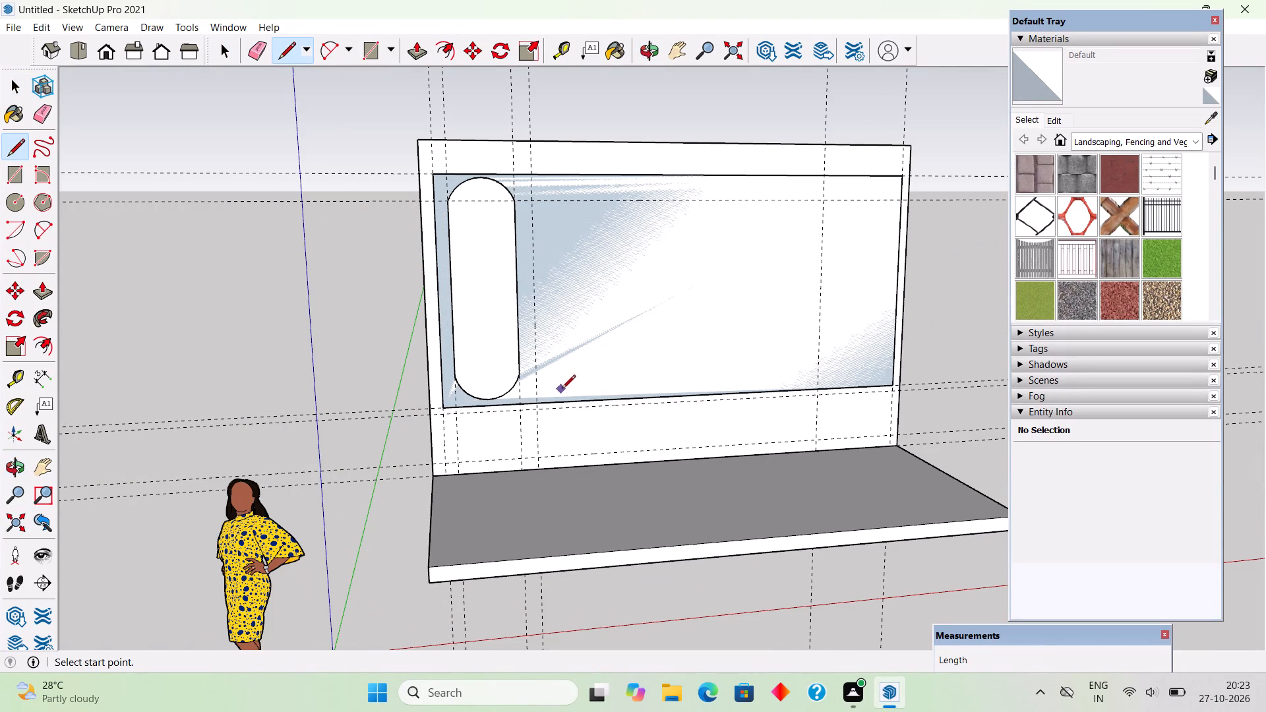
pyautogui.click(540, 399)
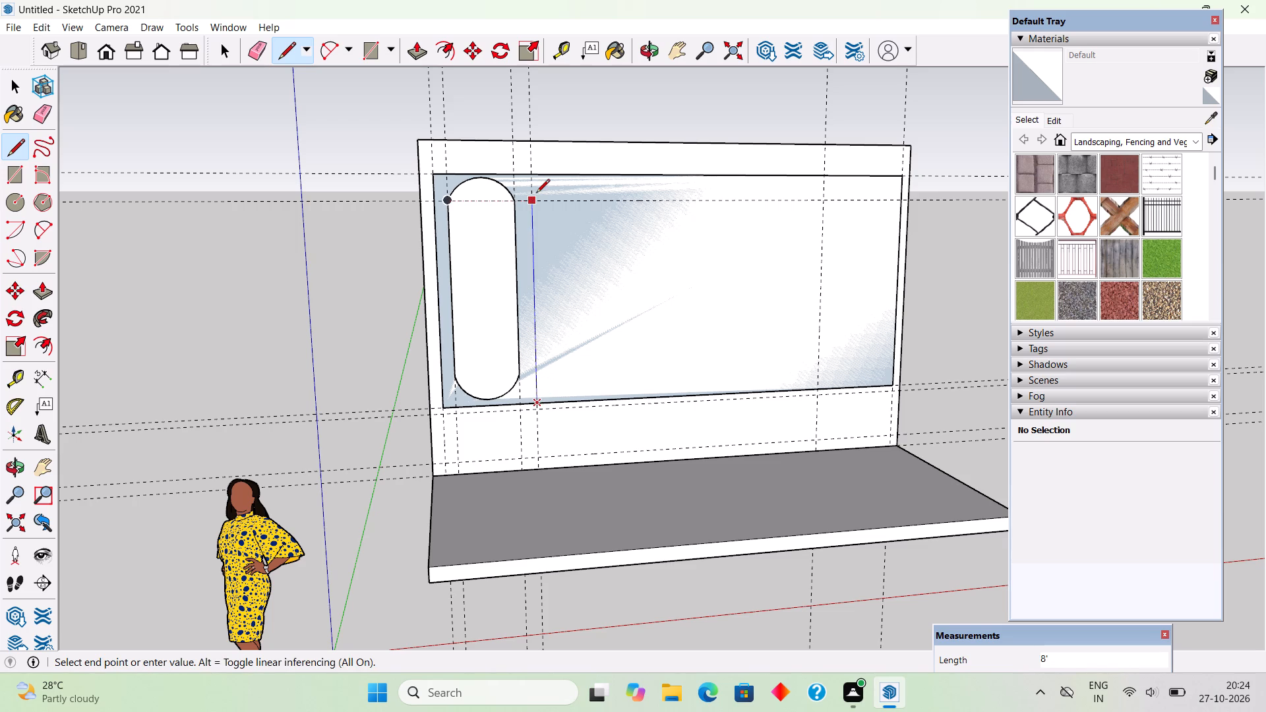
pyautogui.click(533, 240)
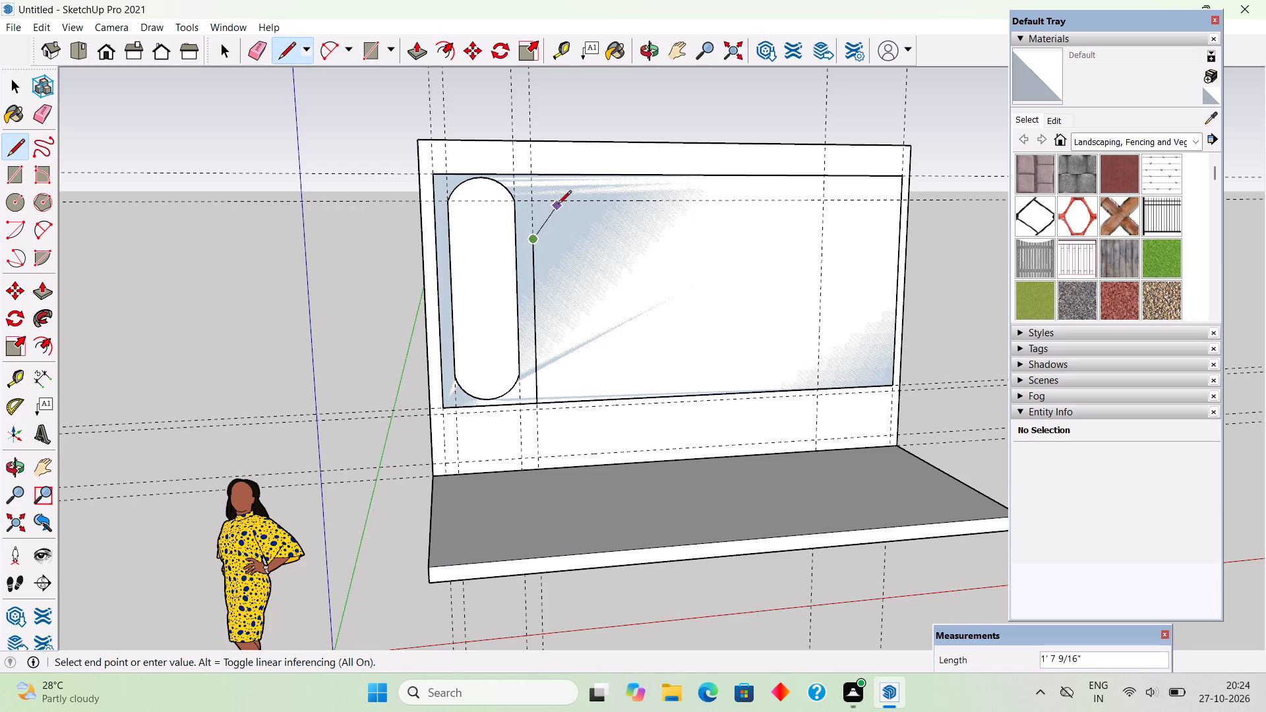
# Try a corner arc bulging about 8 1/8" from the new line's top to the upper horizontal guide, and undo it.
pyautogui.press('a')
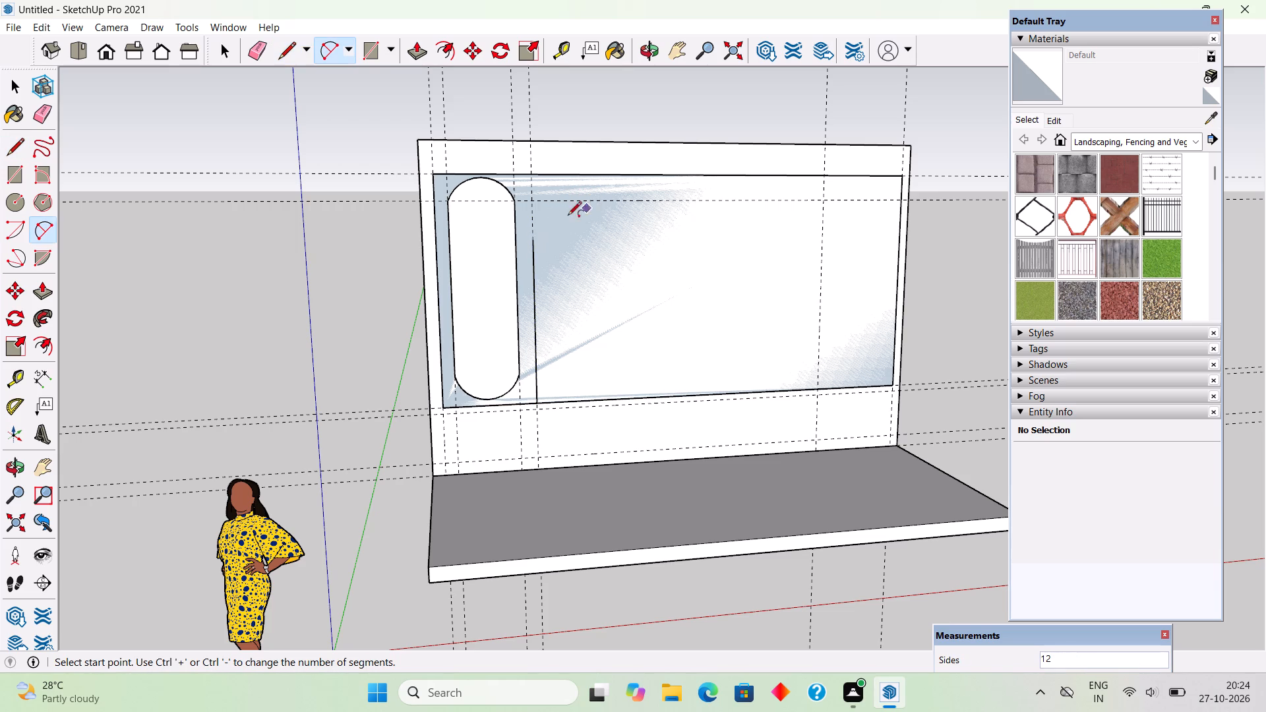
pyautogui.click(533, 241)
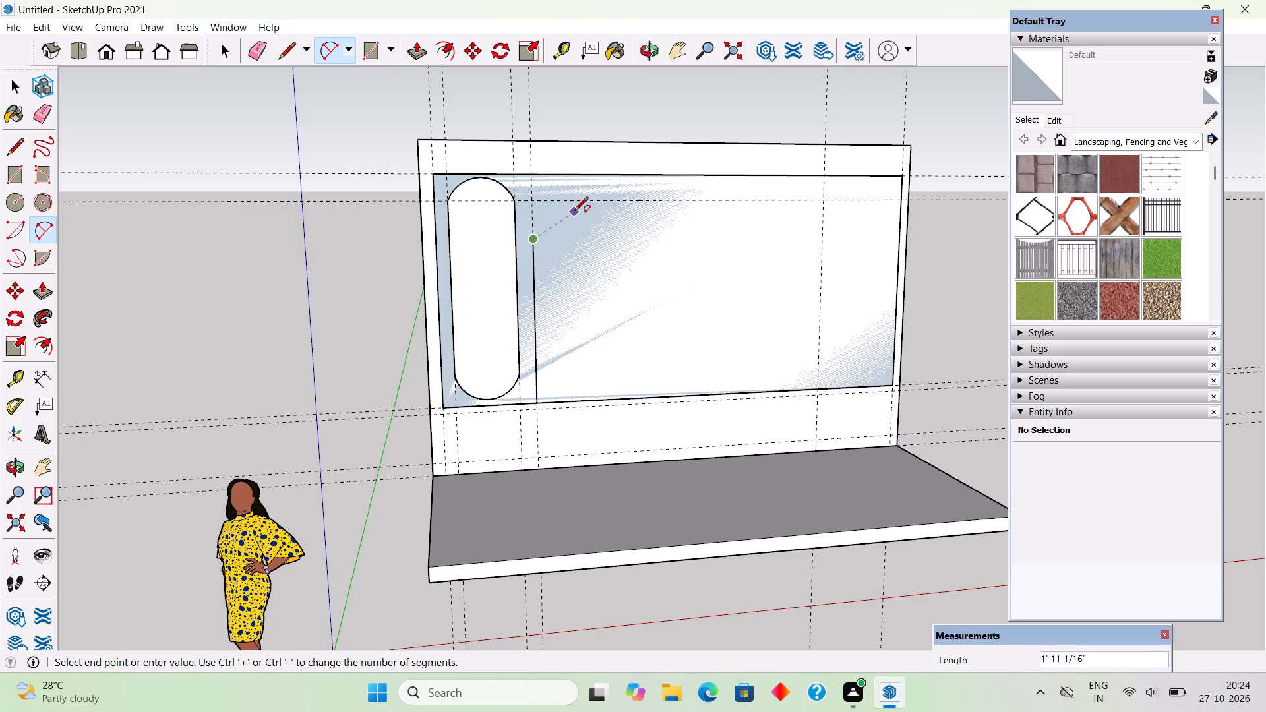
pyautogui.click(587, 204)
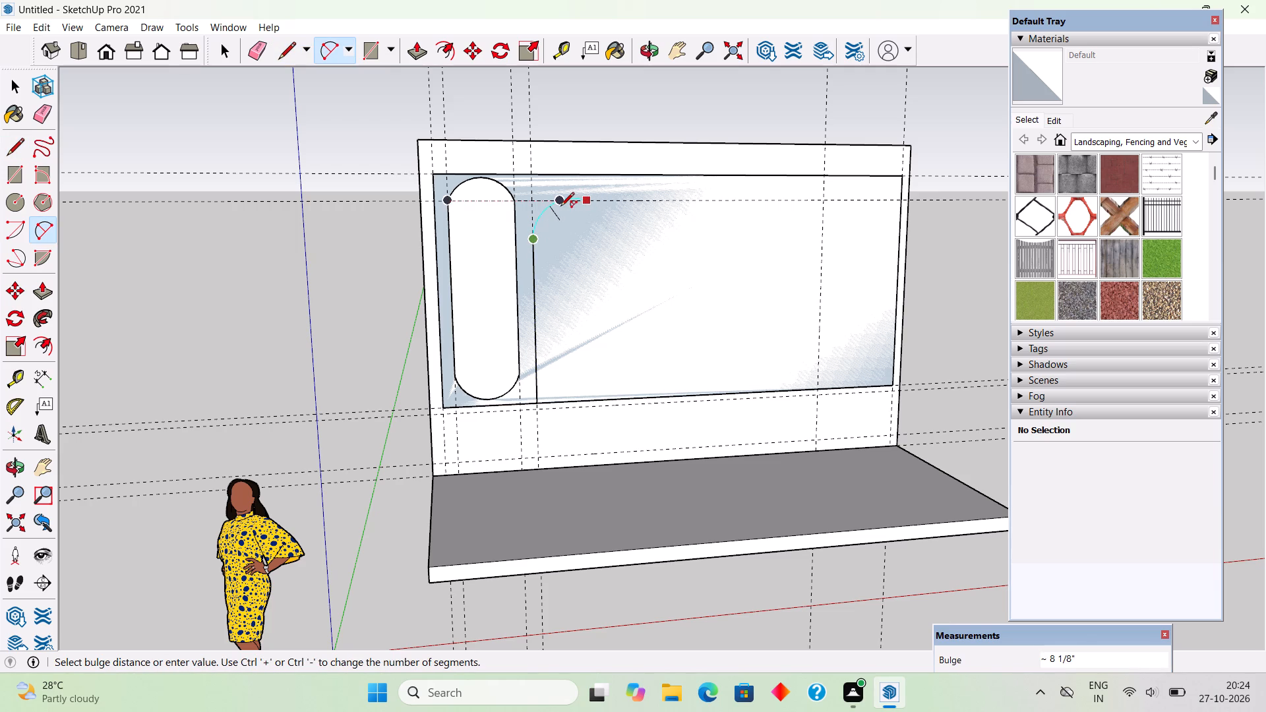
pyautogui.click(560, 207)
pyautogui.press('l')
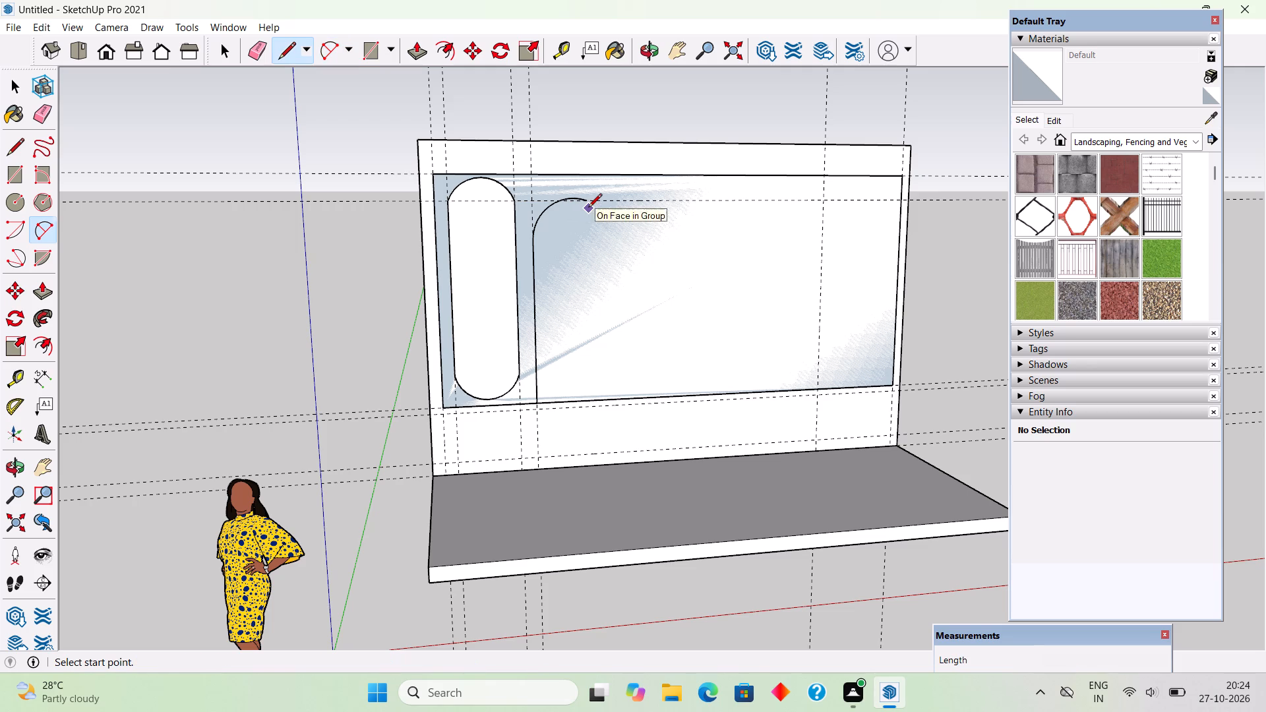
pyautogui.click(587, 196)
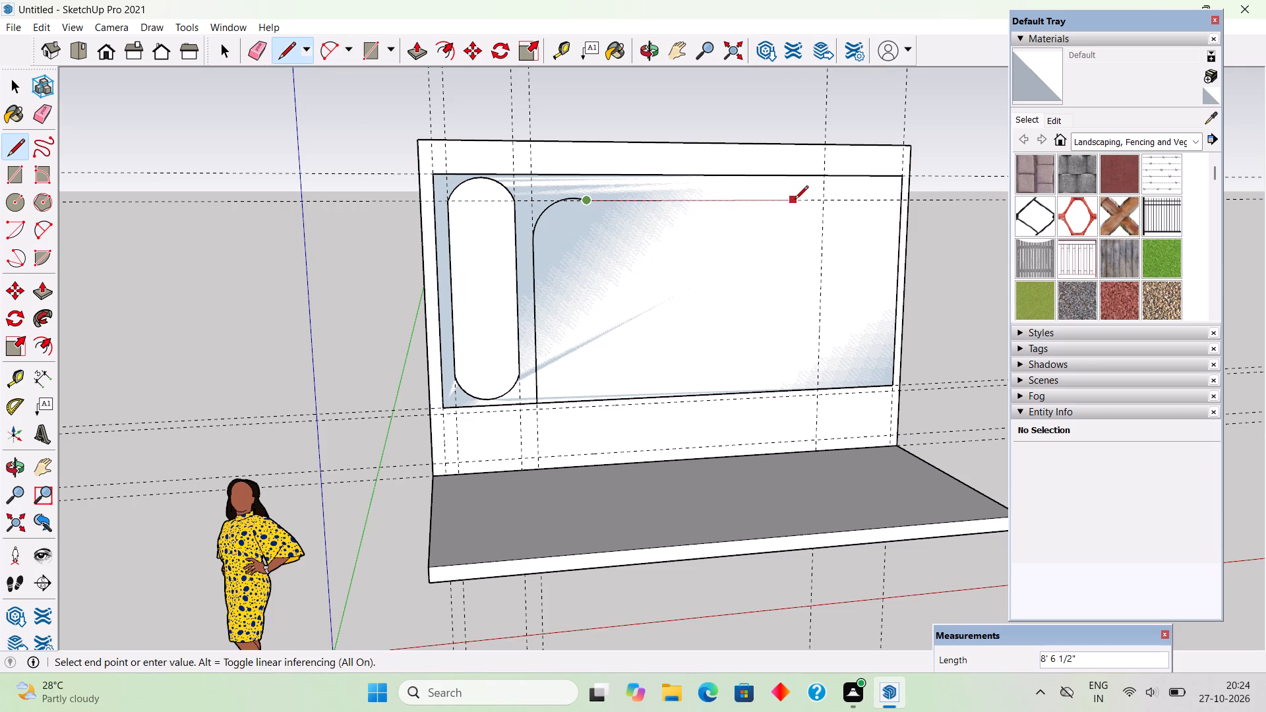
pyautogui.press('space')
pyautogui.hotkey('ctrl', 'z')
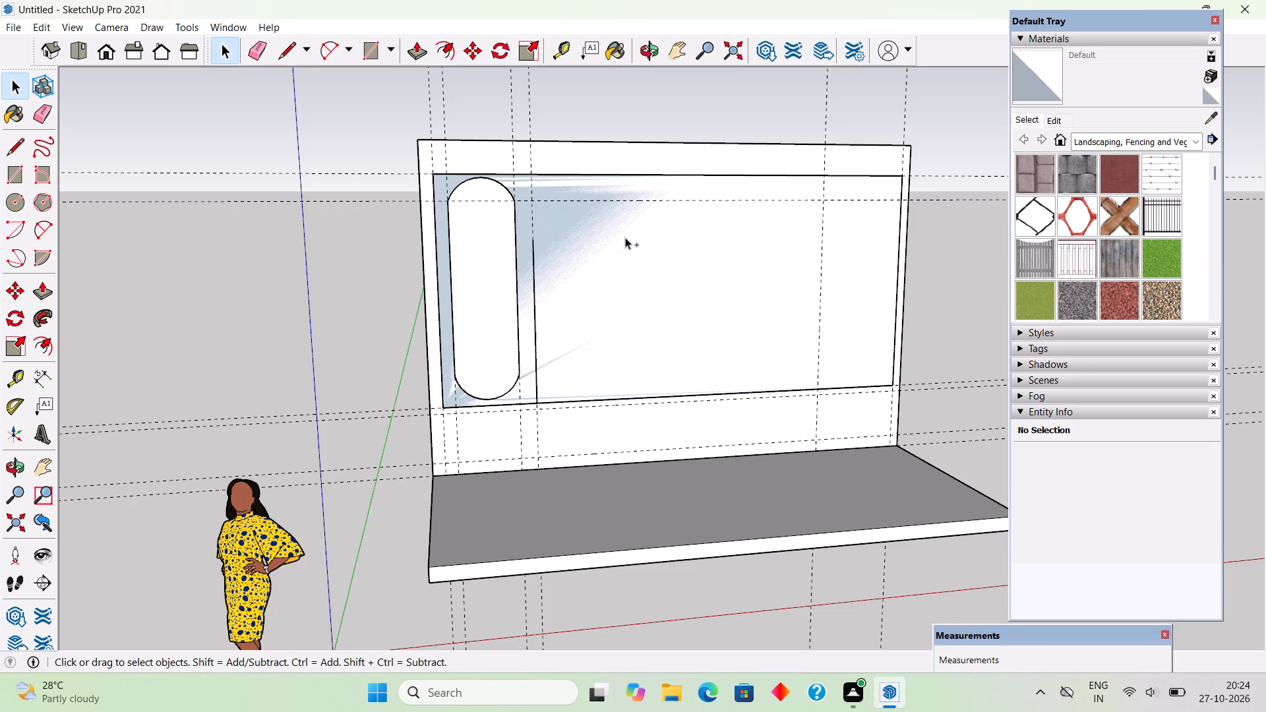
# Draw a corner arc bulging about 6 15/16" from the vertical line's top to the horizontal guide, continued by an 8' 4 1/2" line along it.
pyautogui.press('a')
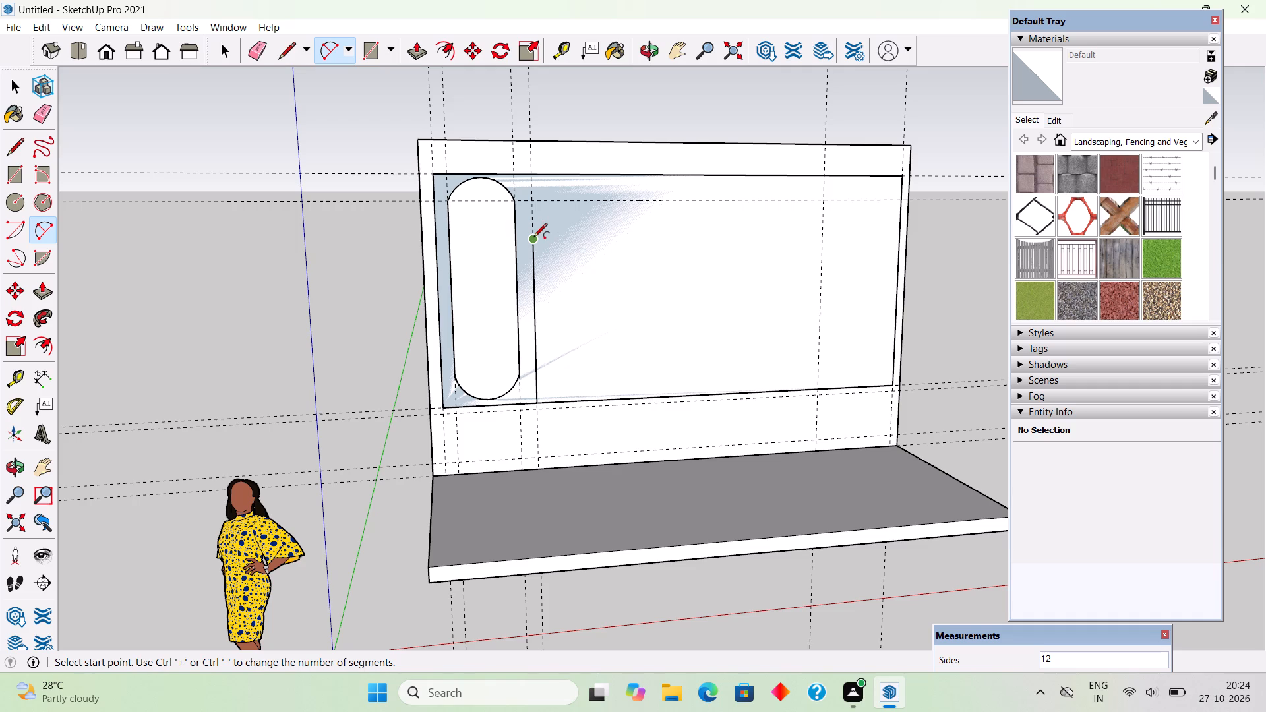
pyautogui.click(533, 238)
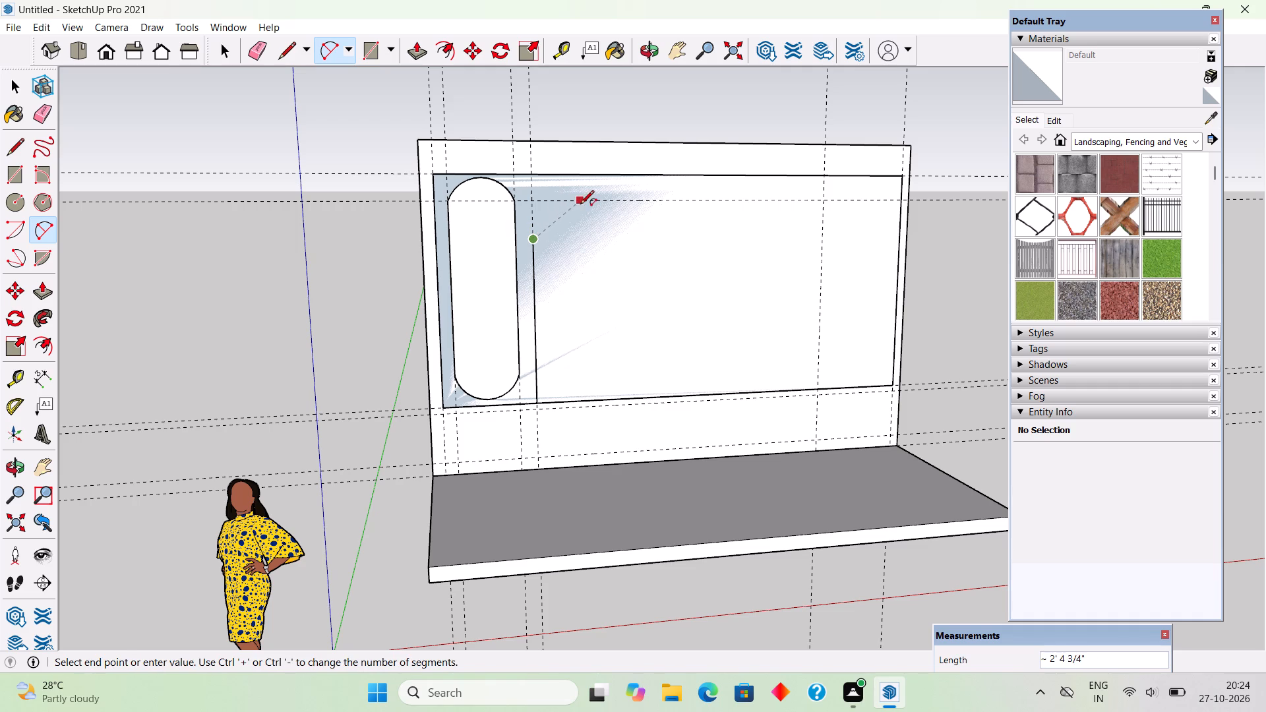
pyautogui.click(580, 205)
pyautogui.click(557, 205)
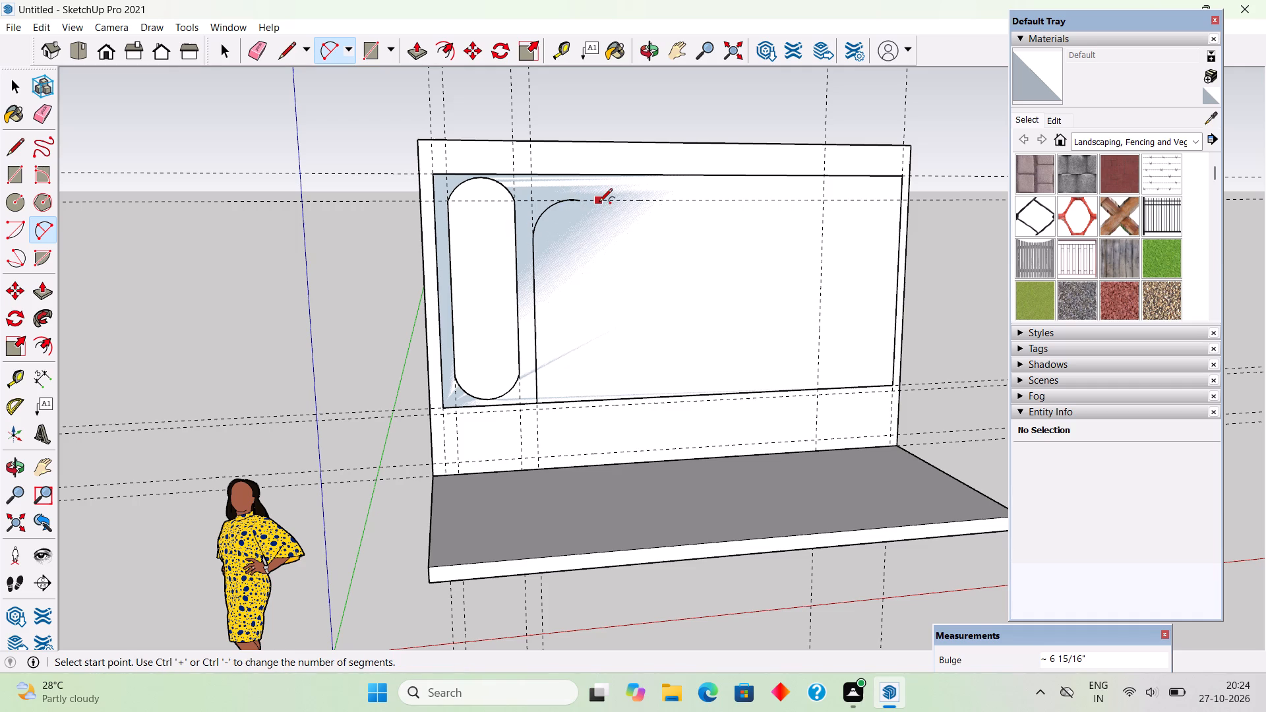
pyautogui.press('l')
pyautogui.click(584, 200)
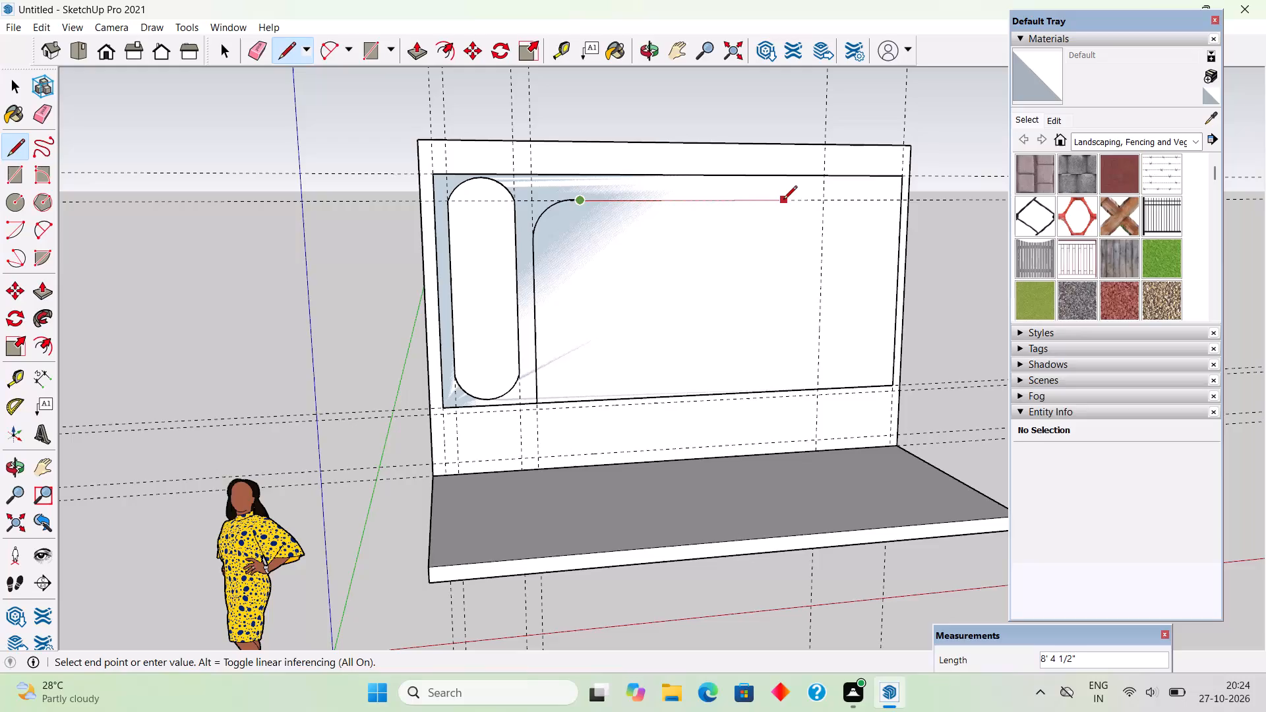
pyautogui.click(783, 200)
# Round the opening's other upper corner with a tangent arc to the vertical guide, continued by a line about 6' 6" down to the panel's lower edge.
pyautogui.press('a')
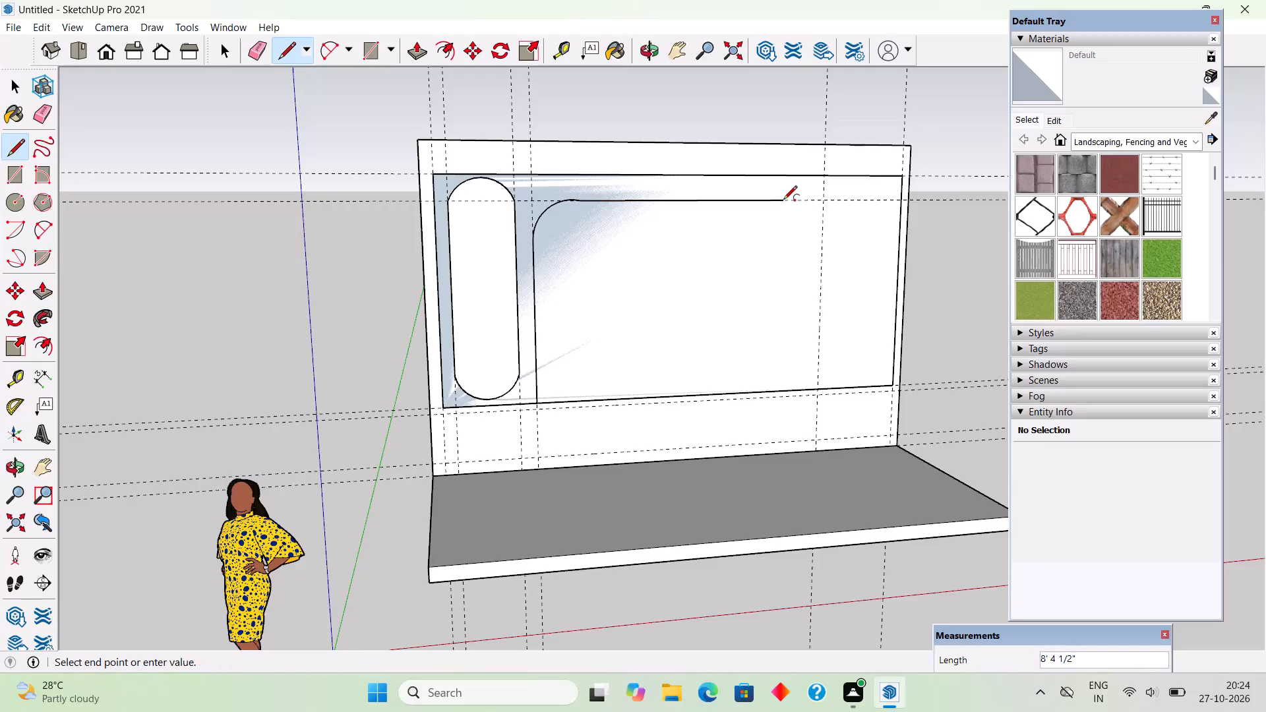
pyautogui.click(783, 200)
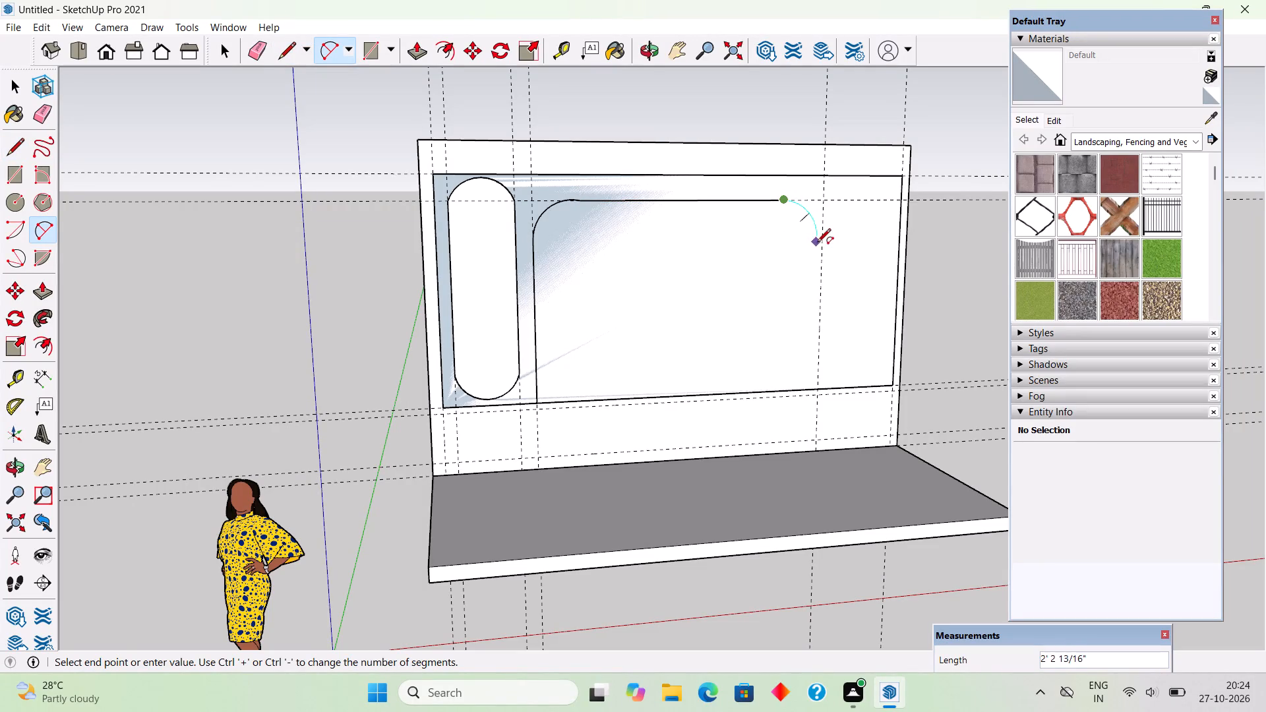
pyautogui.doubleClick(819, 245)
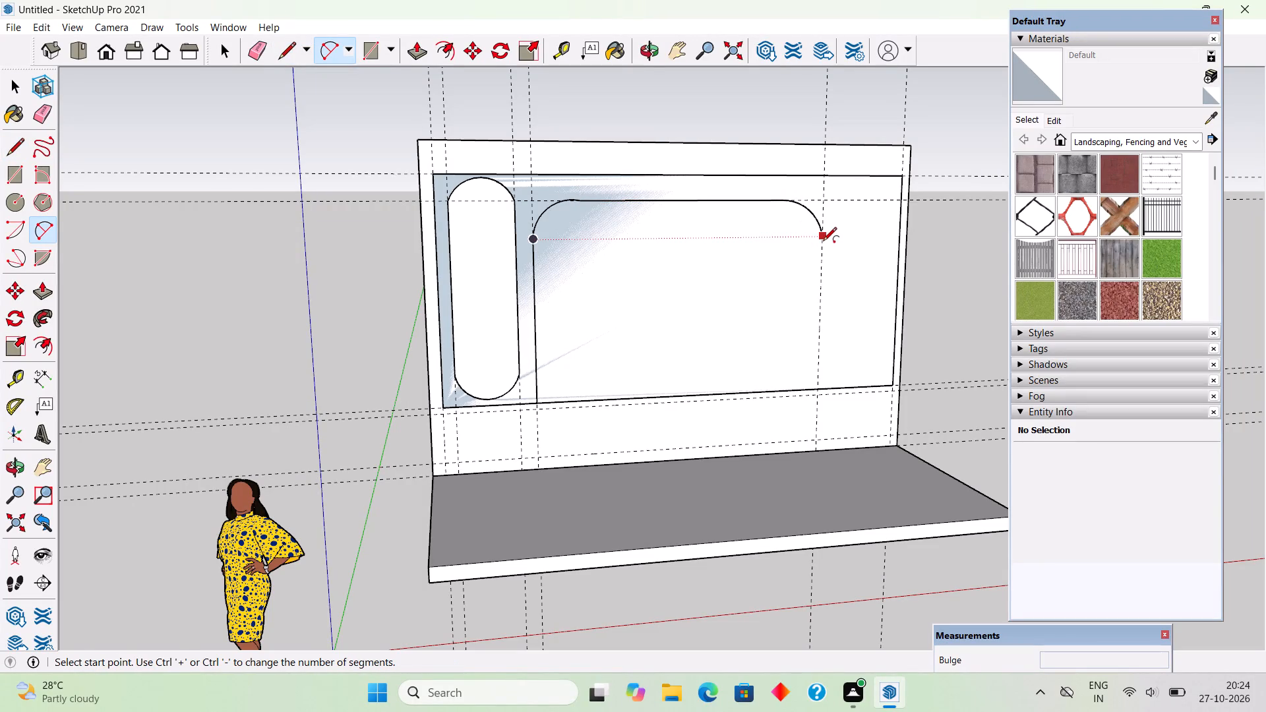
pyautogui.press('l')
pyautogui.click(824, 239)
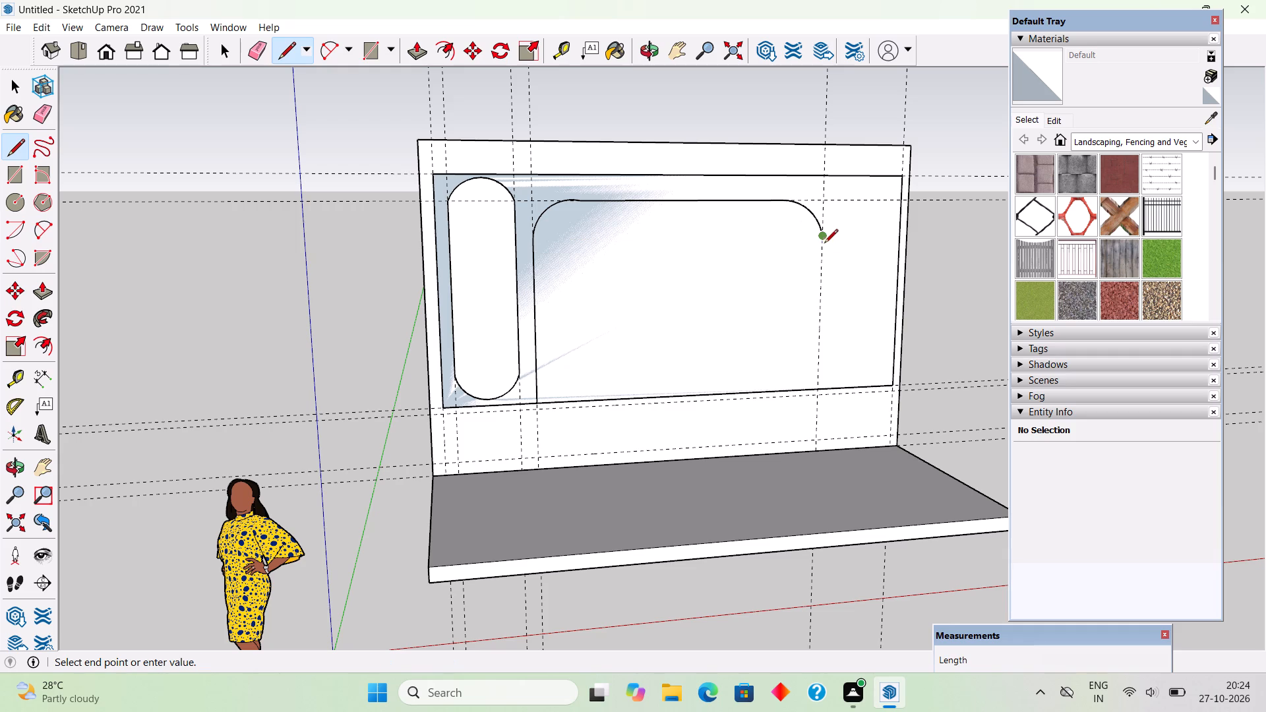
pyautogui.click(822, 382)
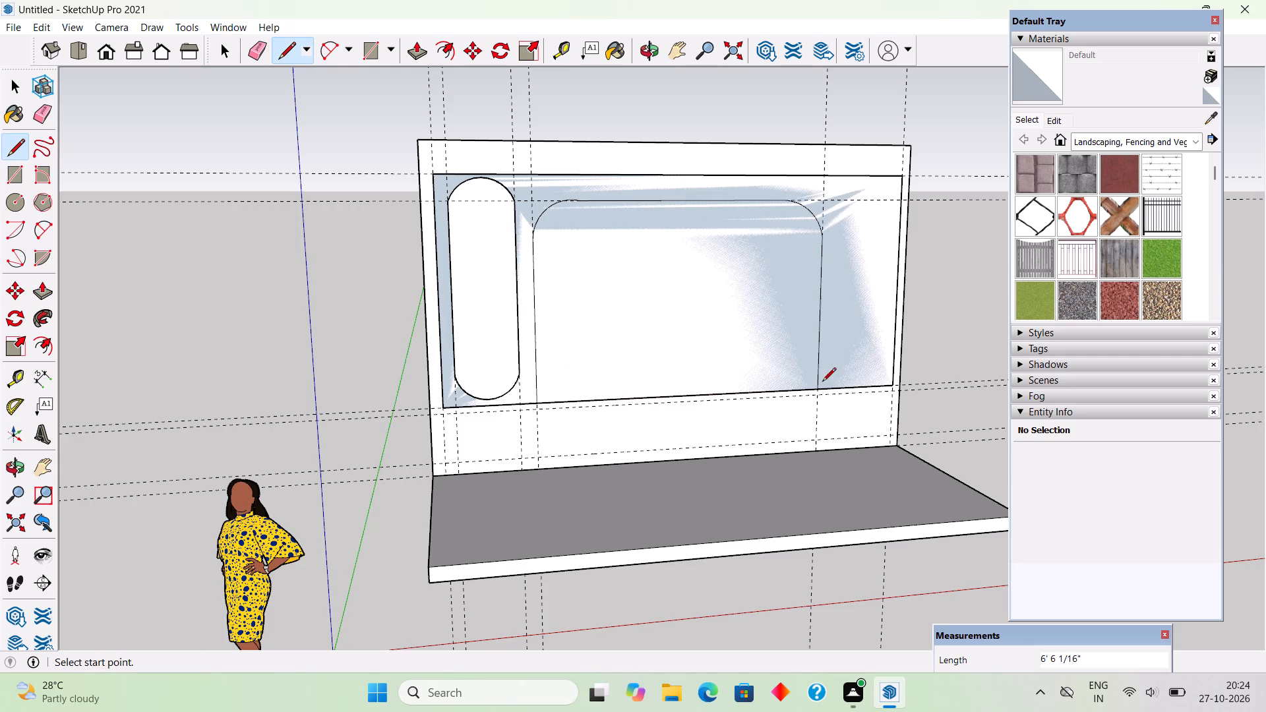
# Delete the face inside the large round-cornered outline to open it in the panel.
pyautogui.press('space')
pyautogui.click(763, 324)
pyautogui.press('Delete')
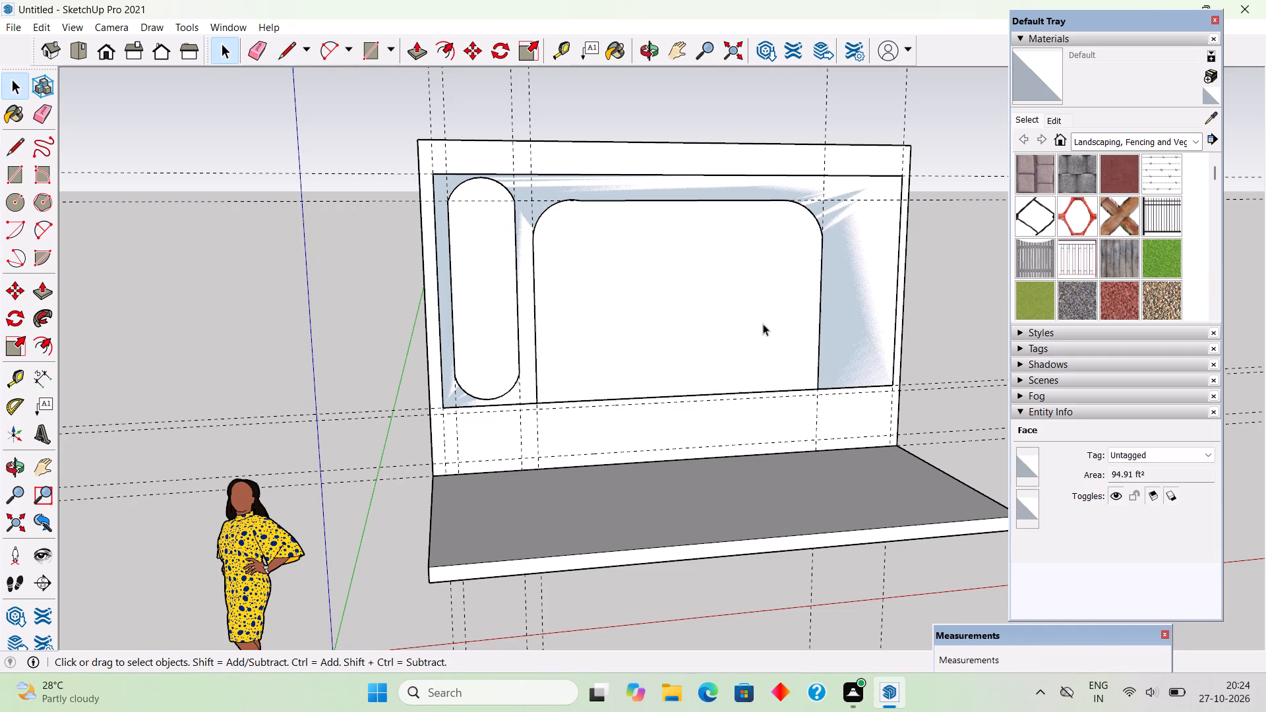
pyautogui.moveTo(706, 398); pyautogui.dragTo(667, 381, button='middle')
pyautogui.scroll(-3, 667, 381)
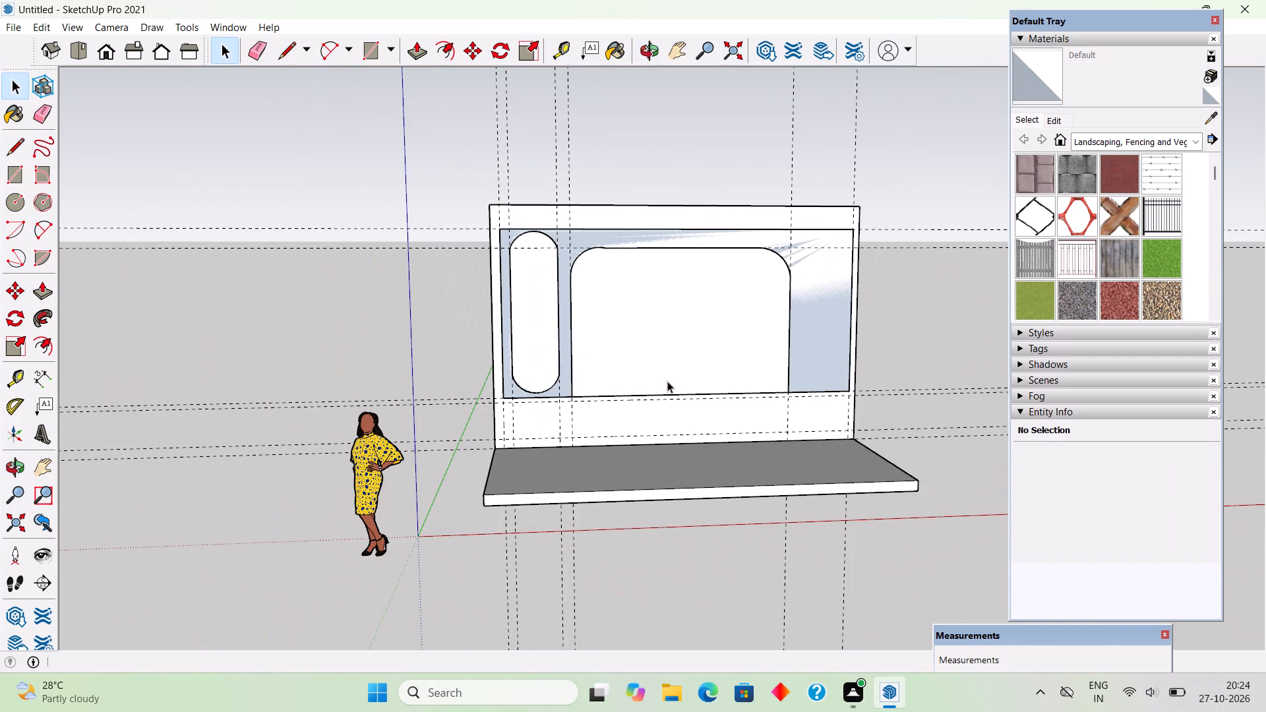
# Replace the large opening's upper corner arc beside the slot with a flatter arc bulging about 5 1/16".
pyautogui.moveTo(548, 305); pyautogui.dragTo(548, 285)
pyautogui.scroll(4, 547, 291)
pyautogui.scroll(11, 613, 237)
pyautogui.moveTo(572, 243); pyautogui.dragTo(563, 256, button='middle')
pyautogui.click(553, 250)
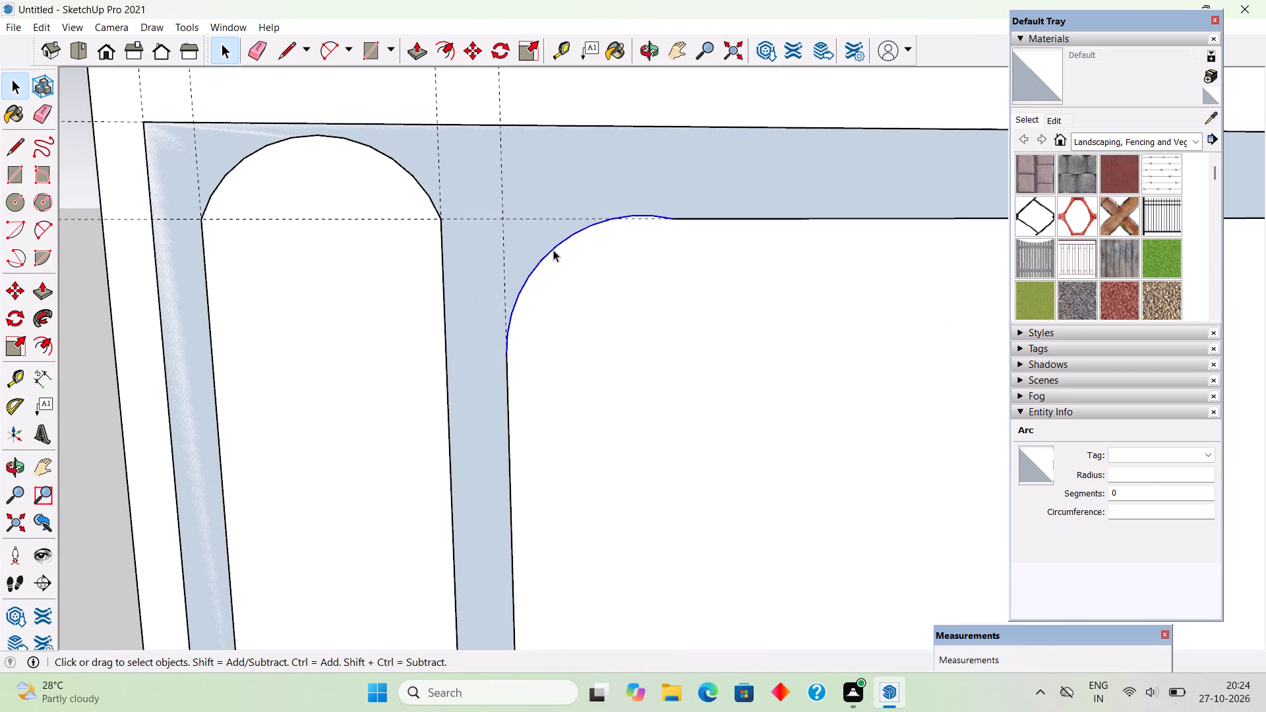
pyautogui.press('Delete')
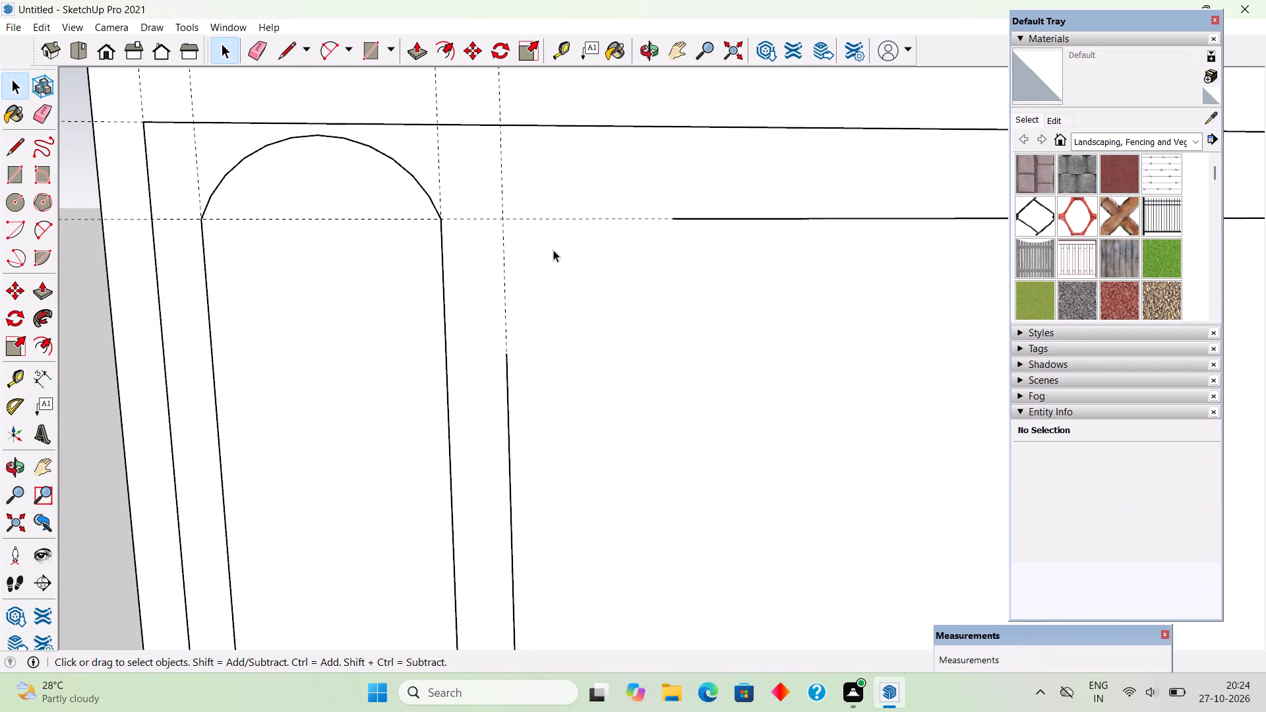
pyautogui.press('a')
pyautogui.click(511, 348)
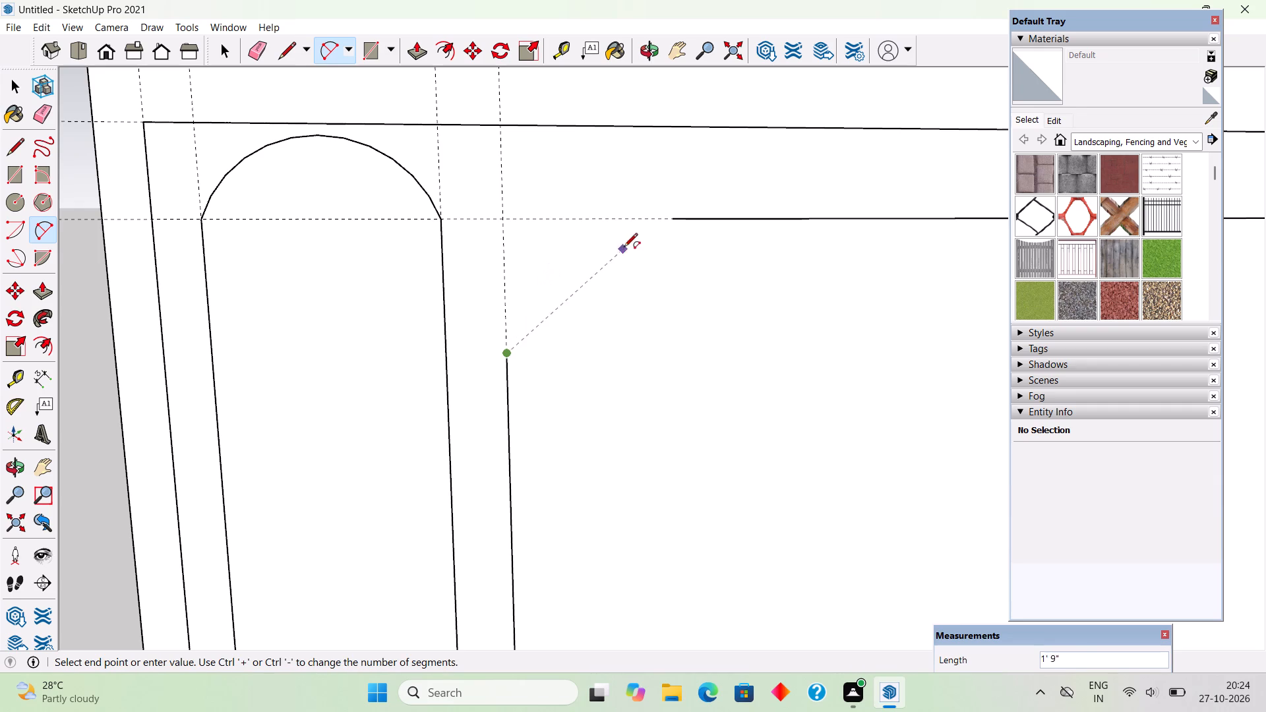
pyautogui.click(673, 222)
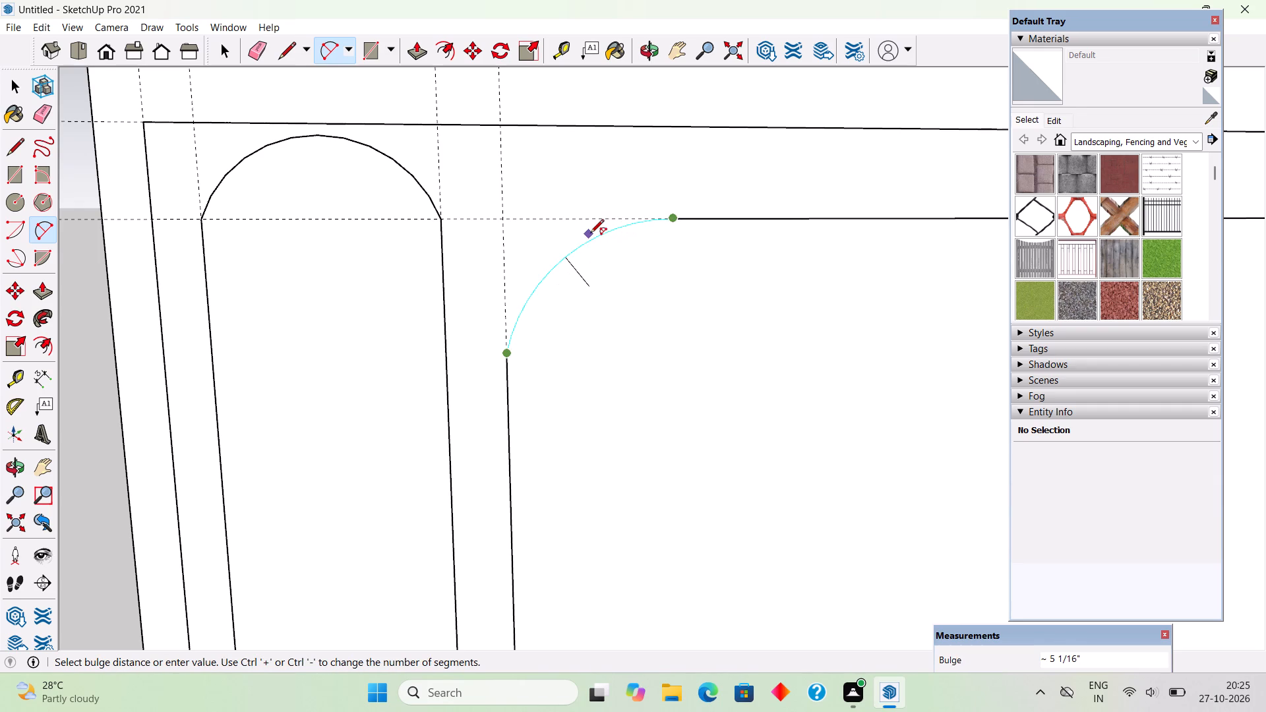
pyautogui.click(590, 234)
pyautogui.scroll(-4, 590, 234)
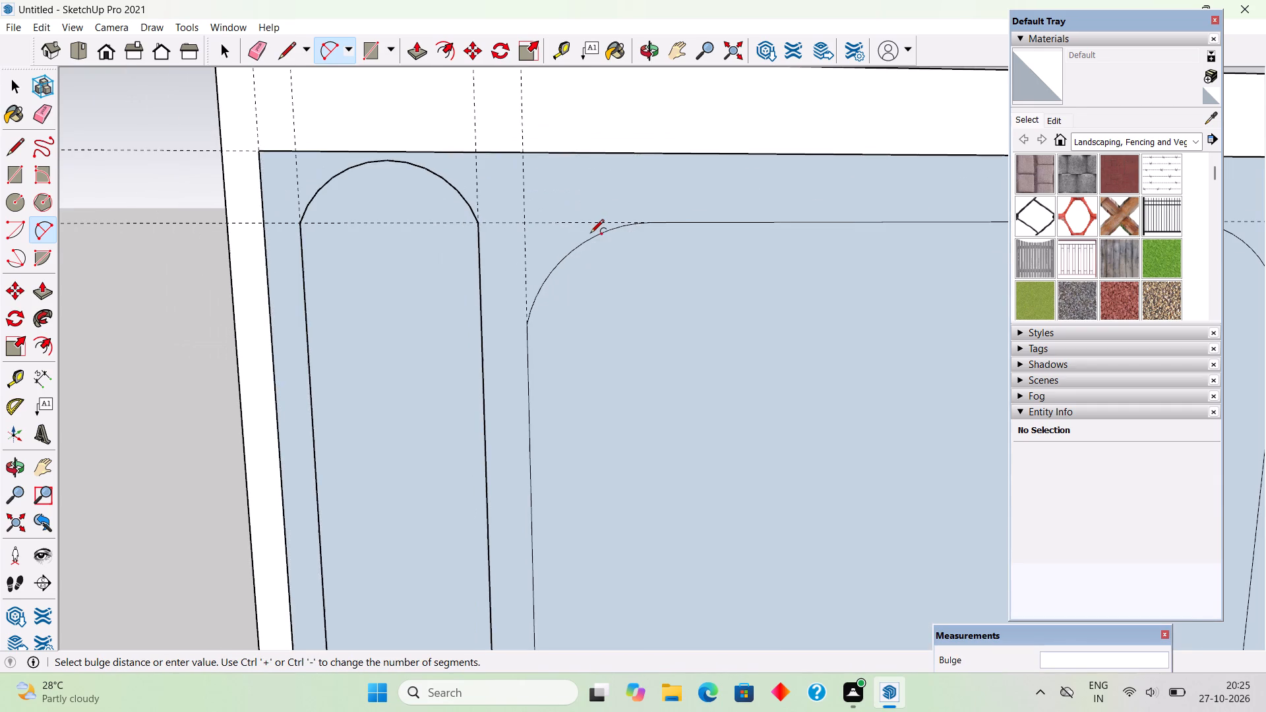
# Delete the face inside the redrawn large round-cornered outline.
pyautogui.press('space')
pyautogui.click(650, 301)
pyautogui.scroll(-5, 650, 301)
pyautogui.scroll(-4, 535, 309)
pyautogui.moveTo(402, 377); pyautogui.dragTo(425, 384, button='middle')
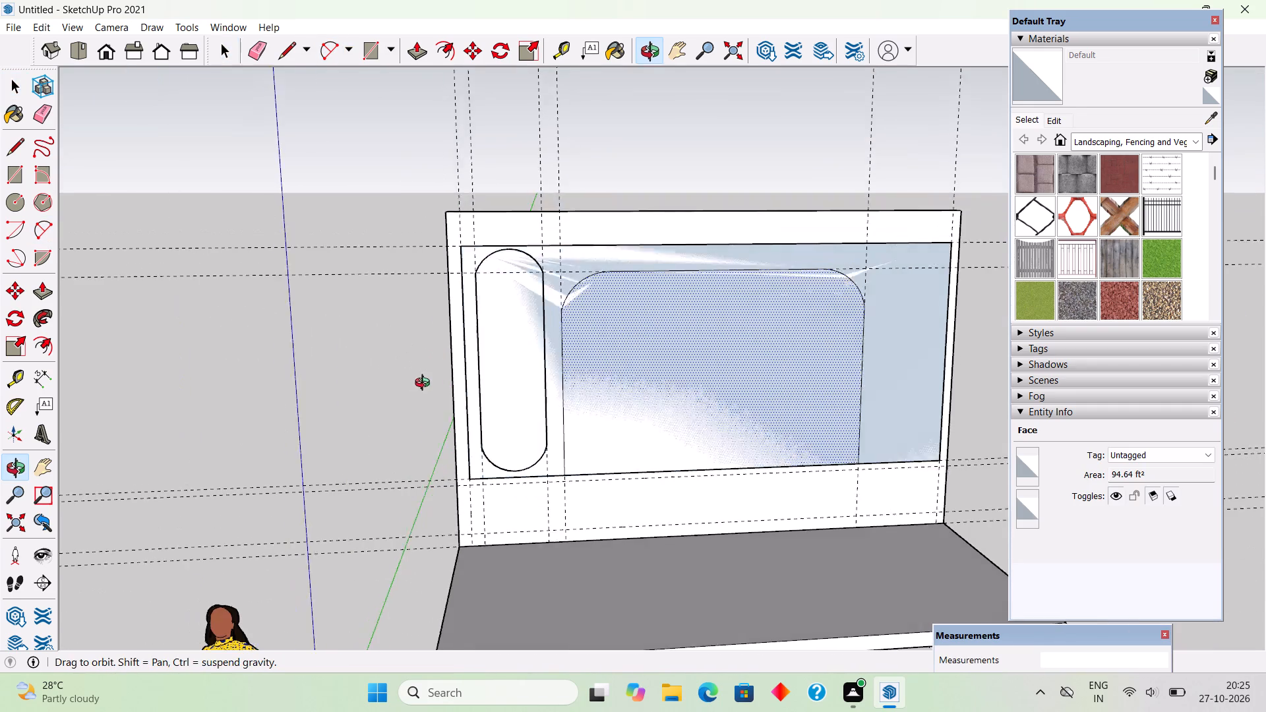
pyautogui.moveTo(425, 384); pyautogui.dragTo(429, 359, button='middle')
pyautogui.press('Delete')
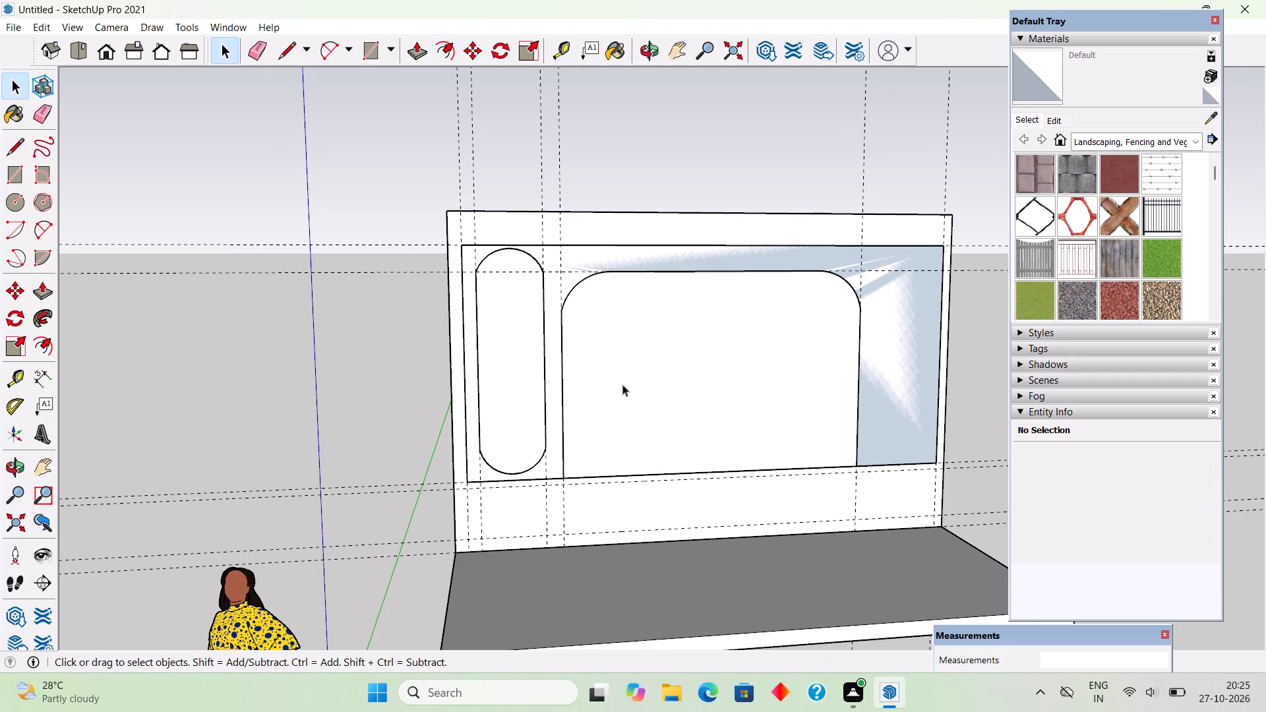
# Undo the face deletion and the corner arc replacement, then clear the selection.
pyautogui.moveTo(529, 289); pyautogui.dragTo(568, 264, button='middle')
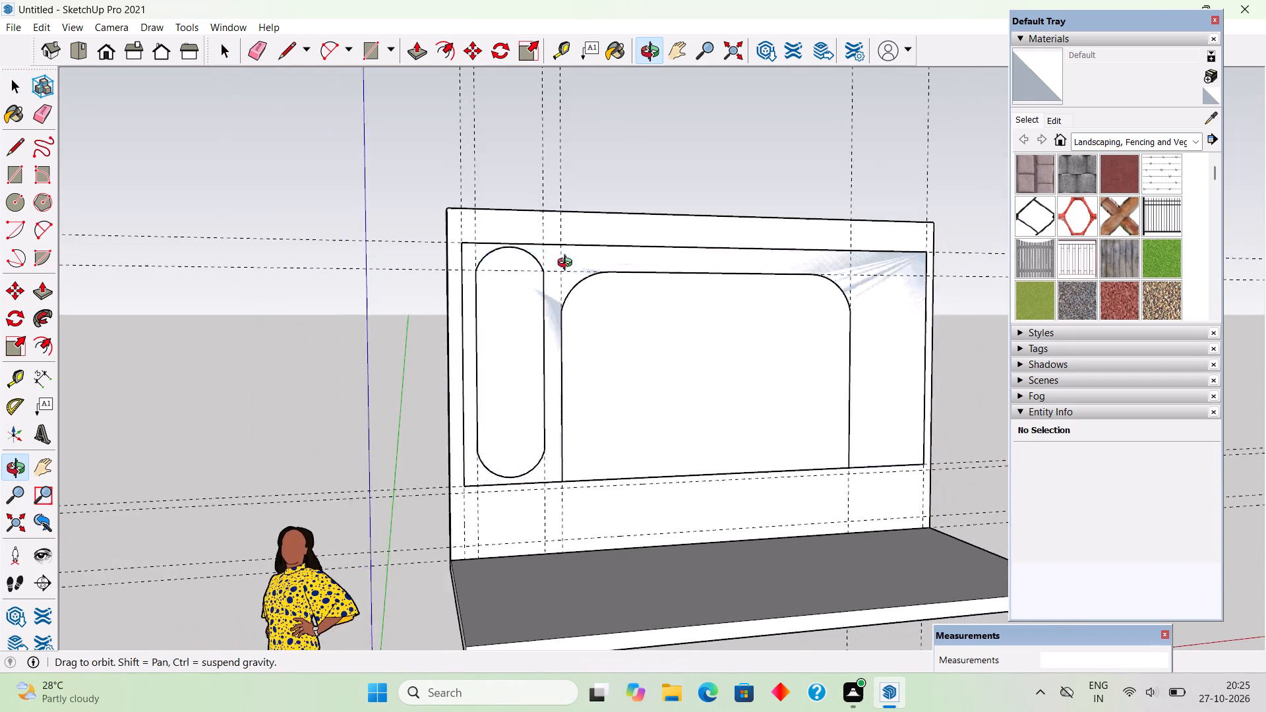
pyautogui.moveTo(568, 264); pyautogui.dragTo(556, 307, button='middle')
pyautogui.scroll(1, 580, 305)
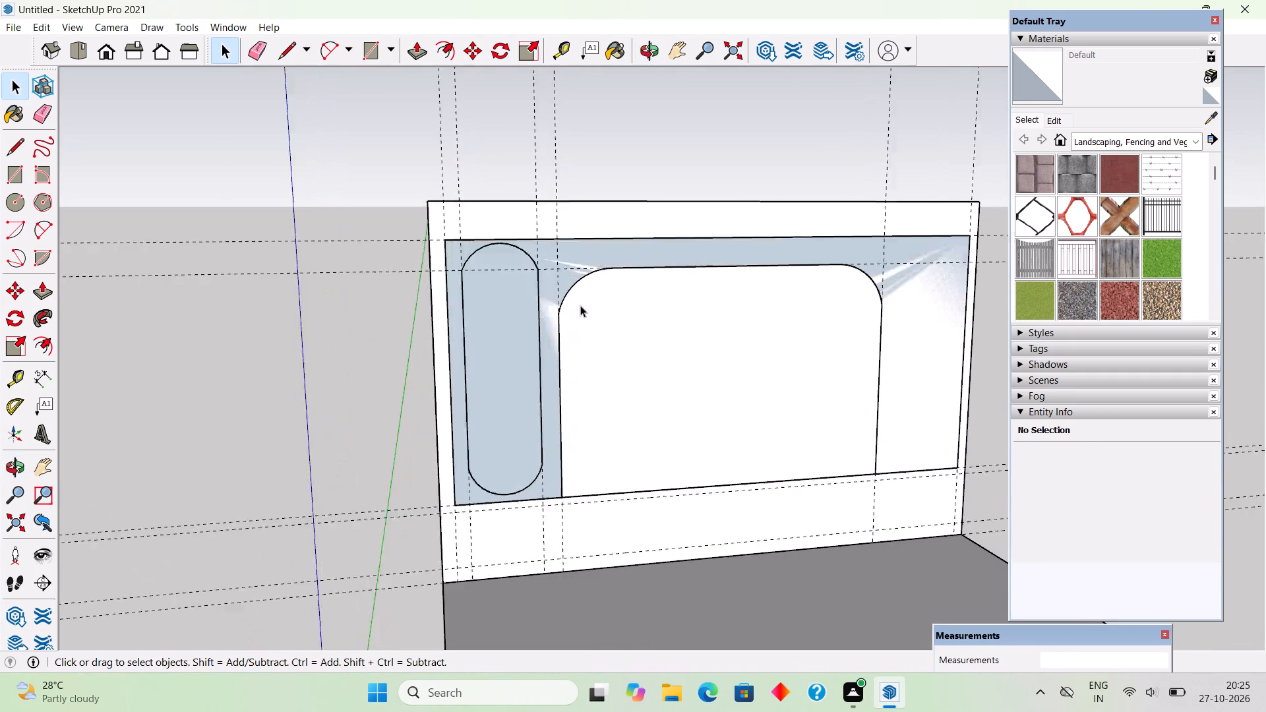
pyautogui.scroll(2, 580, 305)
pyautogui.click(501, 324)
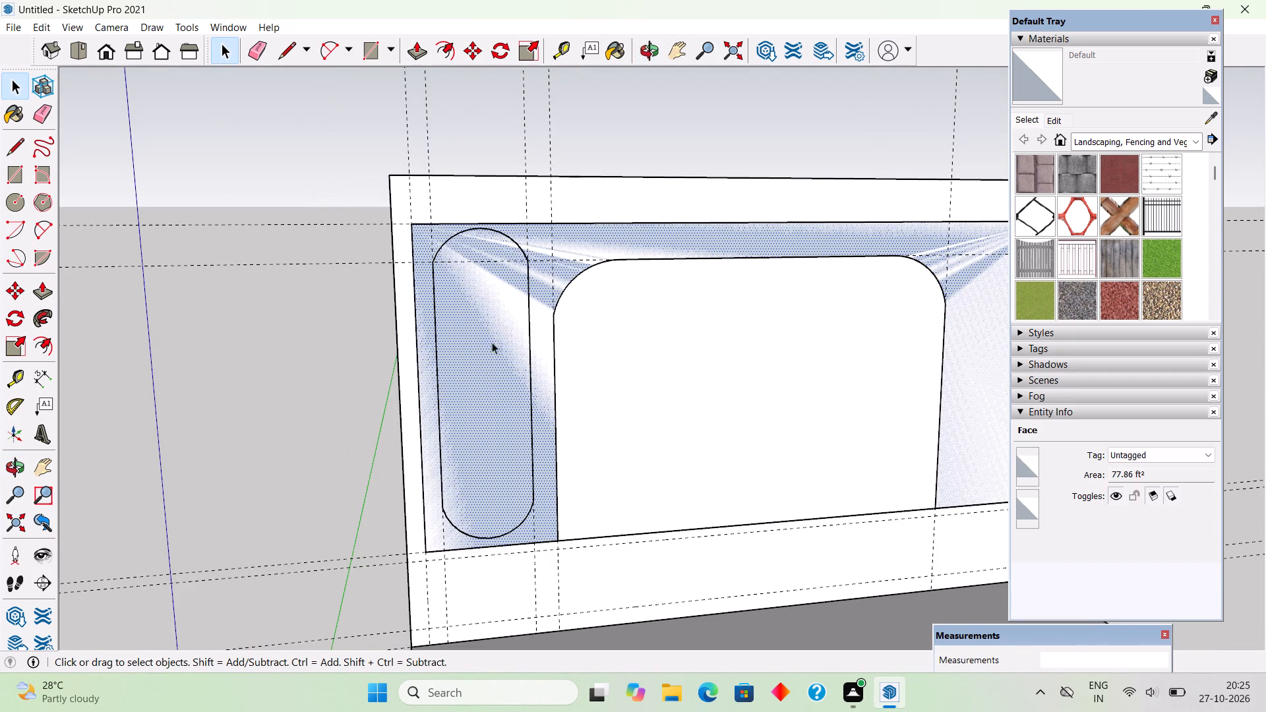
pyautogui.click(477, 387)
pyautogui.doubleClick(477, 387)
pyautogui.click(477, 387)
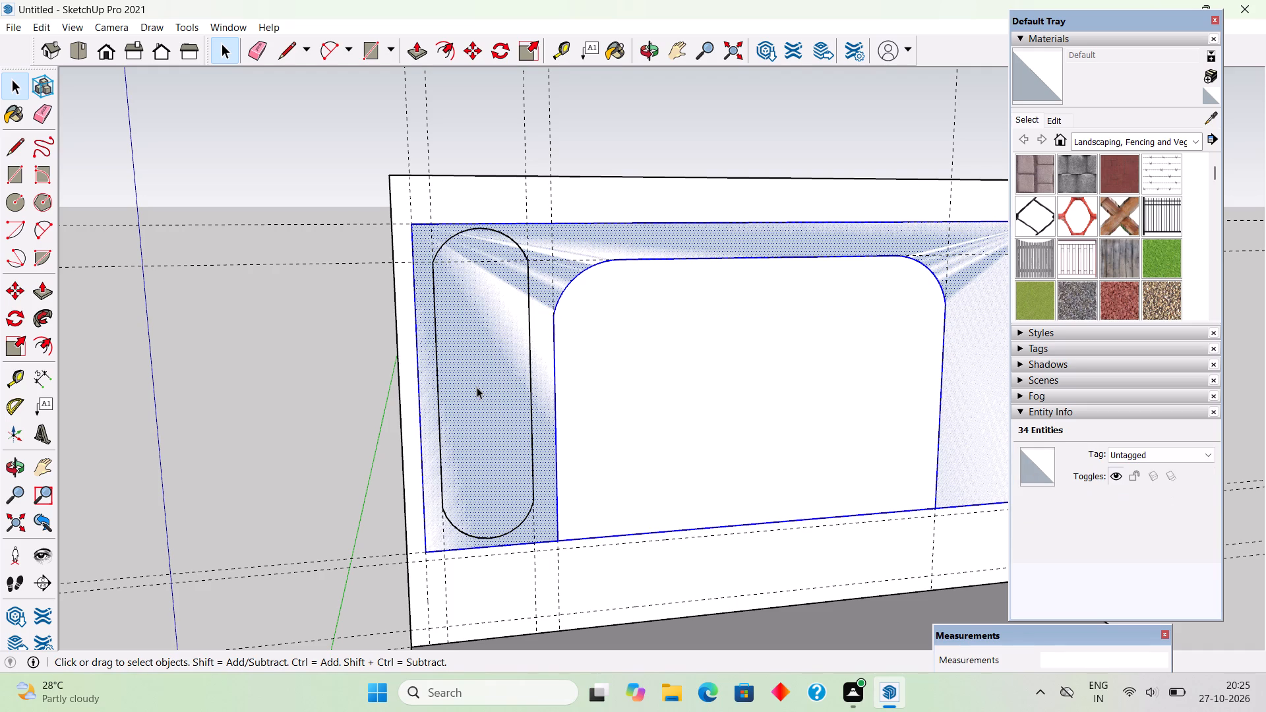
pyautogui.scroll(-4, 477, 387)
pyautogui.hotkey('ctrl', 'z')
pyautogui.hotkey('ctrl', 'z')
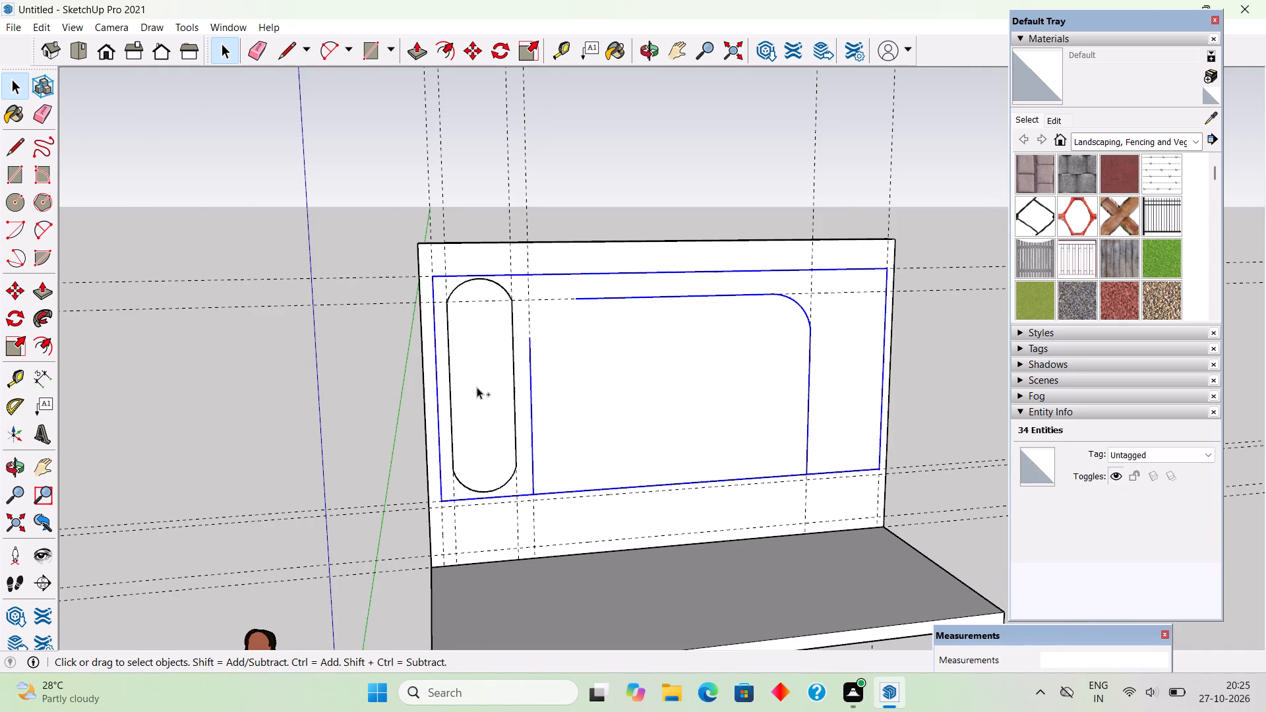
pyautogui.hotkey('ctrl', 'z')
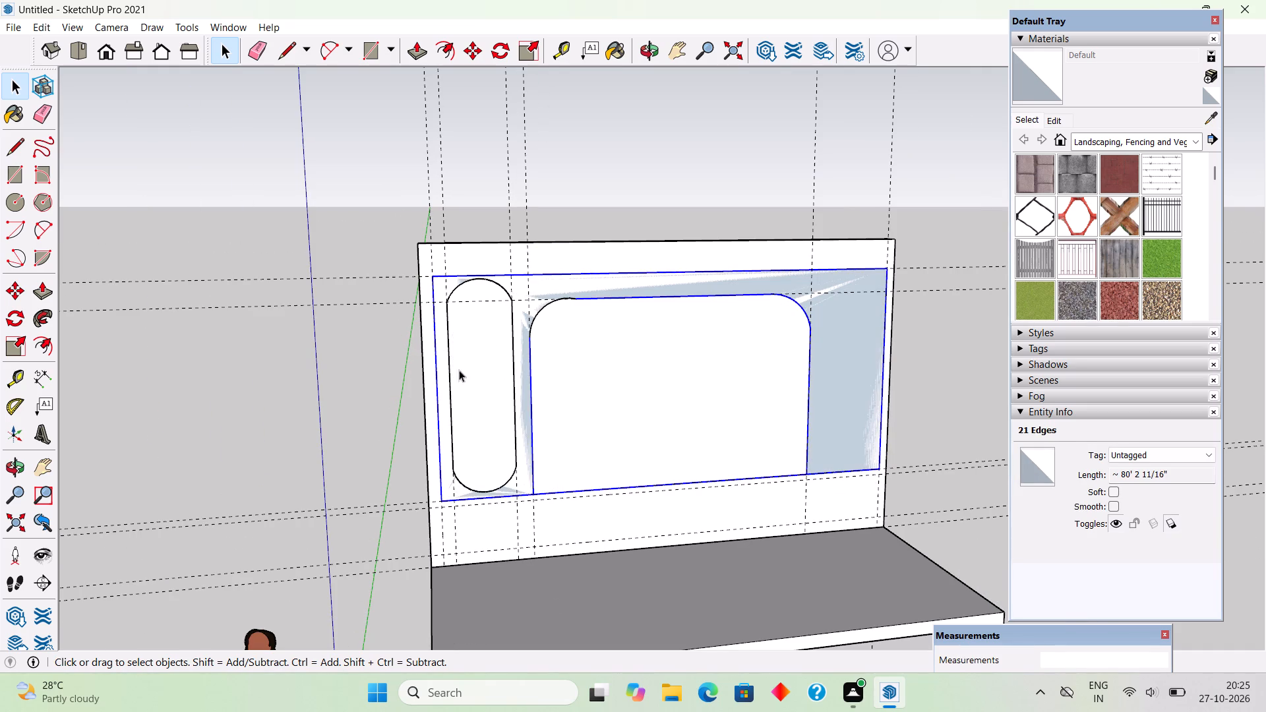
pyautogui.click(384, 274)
# Push/Pull the panel face around the slot and the large opening outward by 1'.
pyautogui.scroll(5, 542, 346)
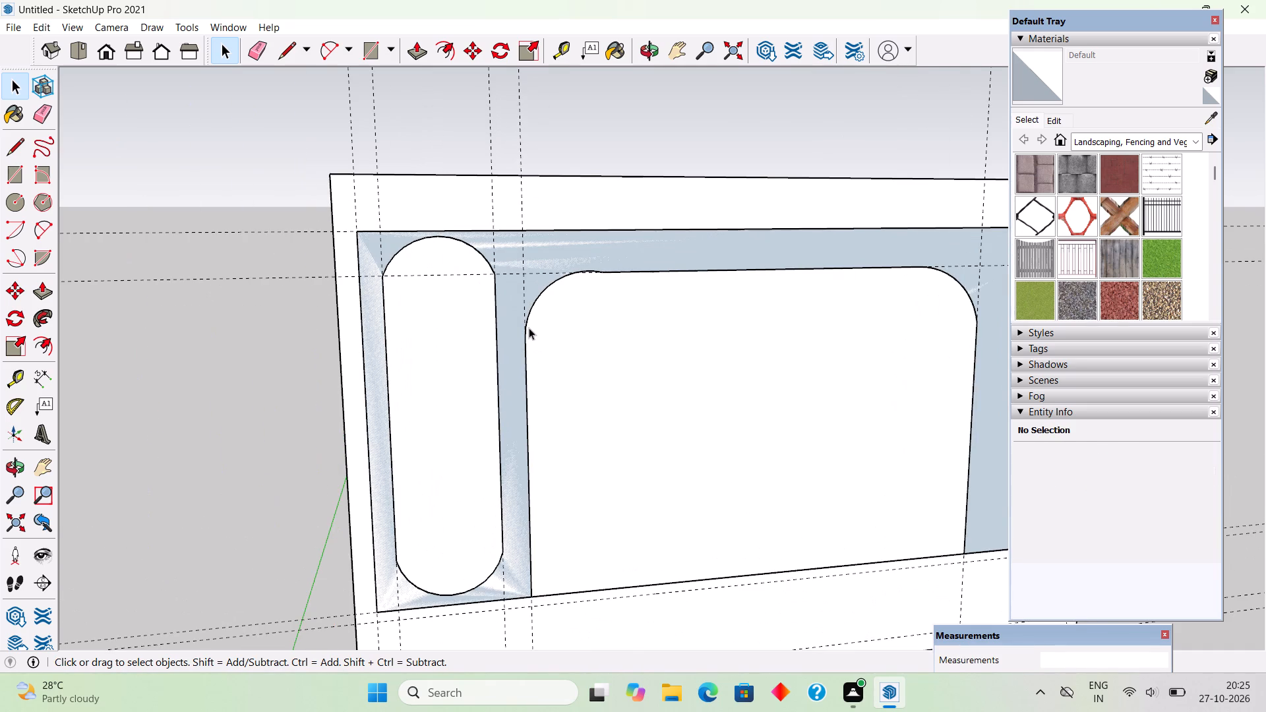
pyautogui.press('p')
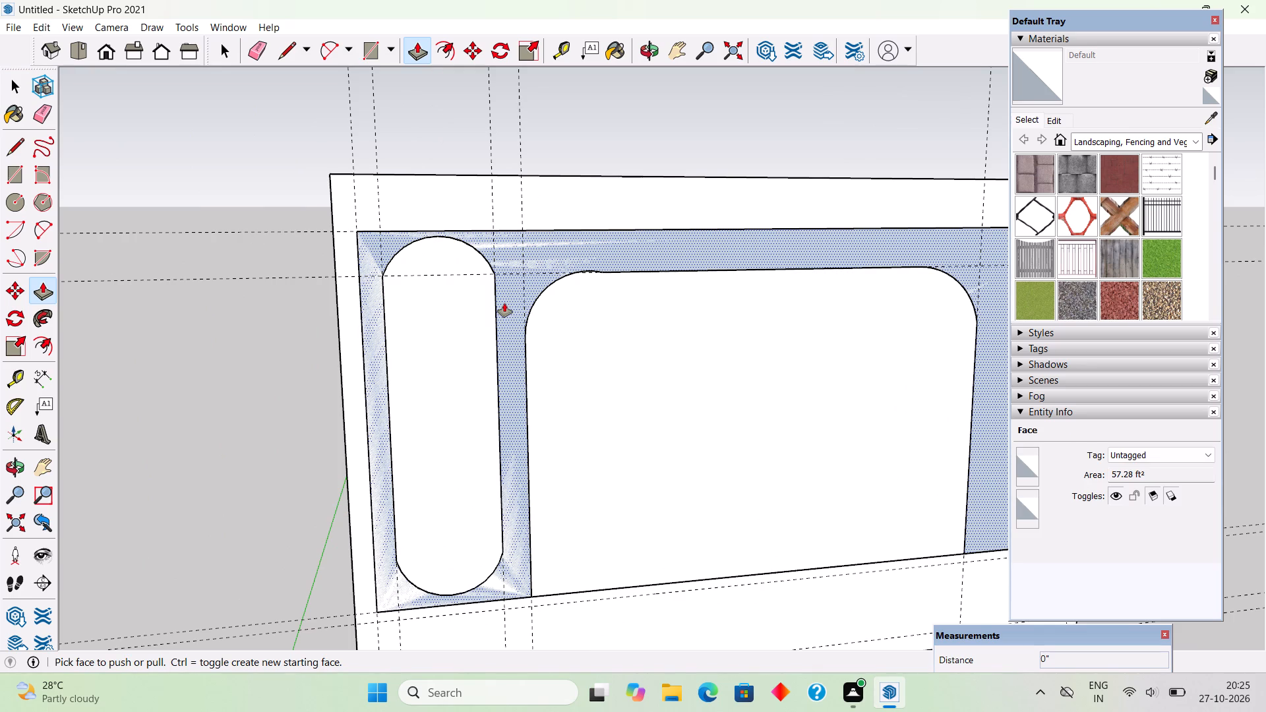
pyautogui.click(504, 303)
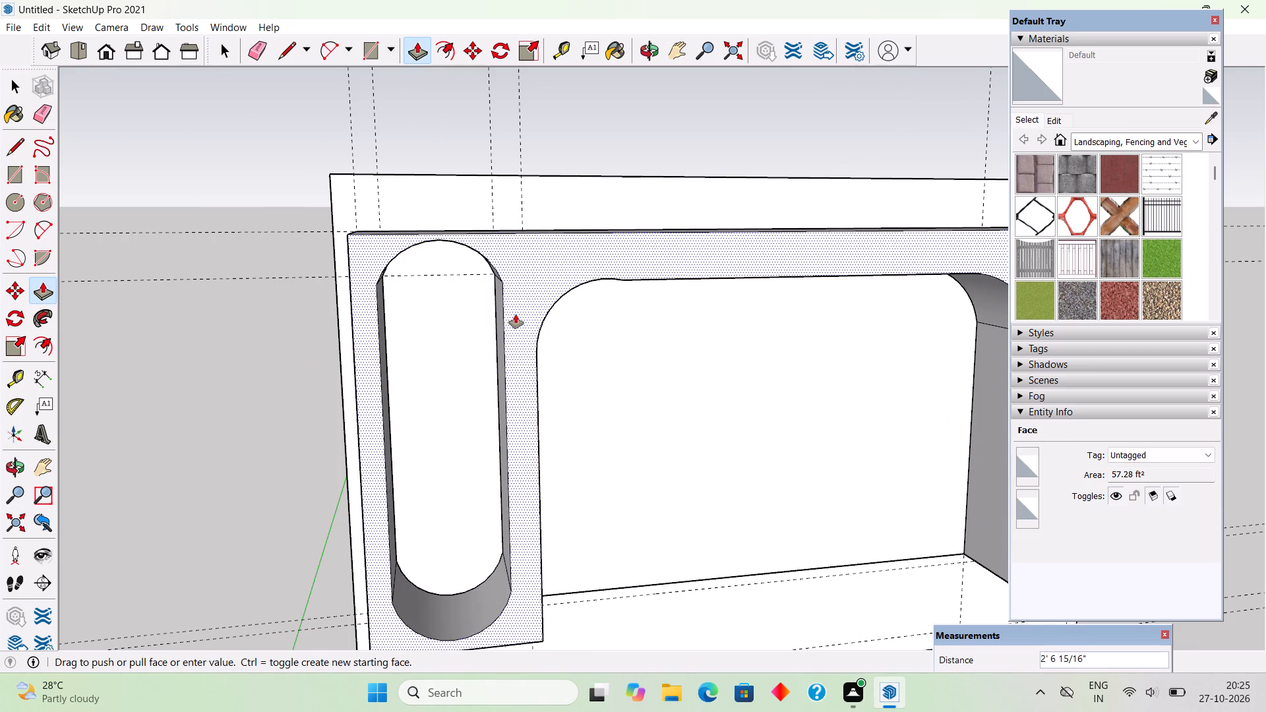
pyautogui.write("1'")
pyautogui.press('Return')
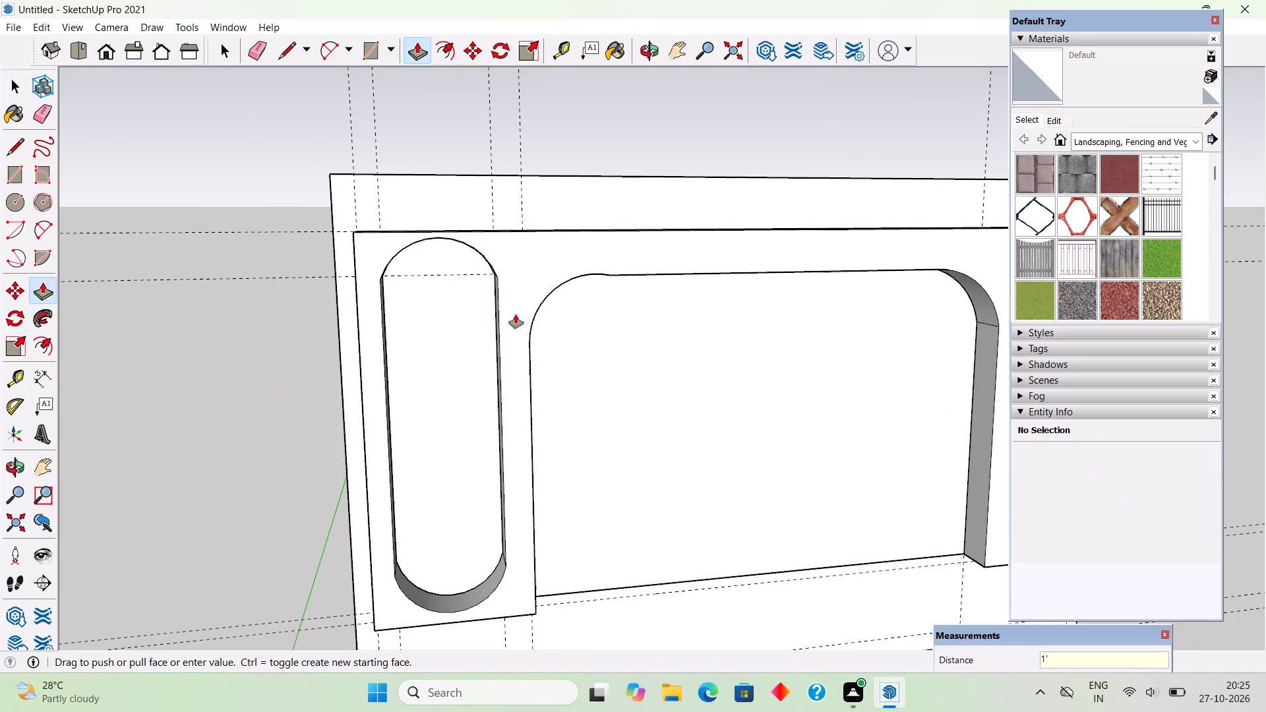
pyautogui.click(516, 314)
pyautogui.press('space')
# Open the back wall group and pull its top face upward to make the wall taller than the panel.
pyautogui.tripleClick(543, 284)
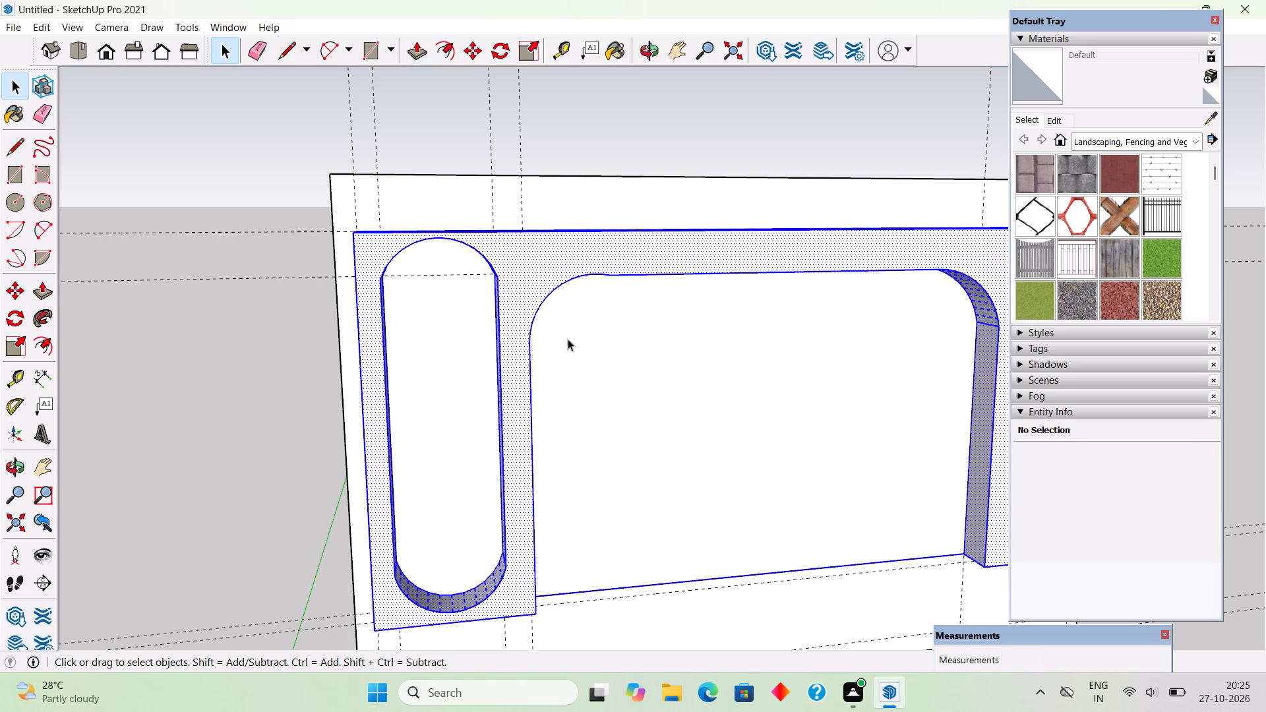
pyautogui.moveTo(545, 318); pyautogui.dragTo(512, 304, button='middle')
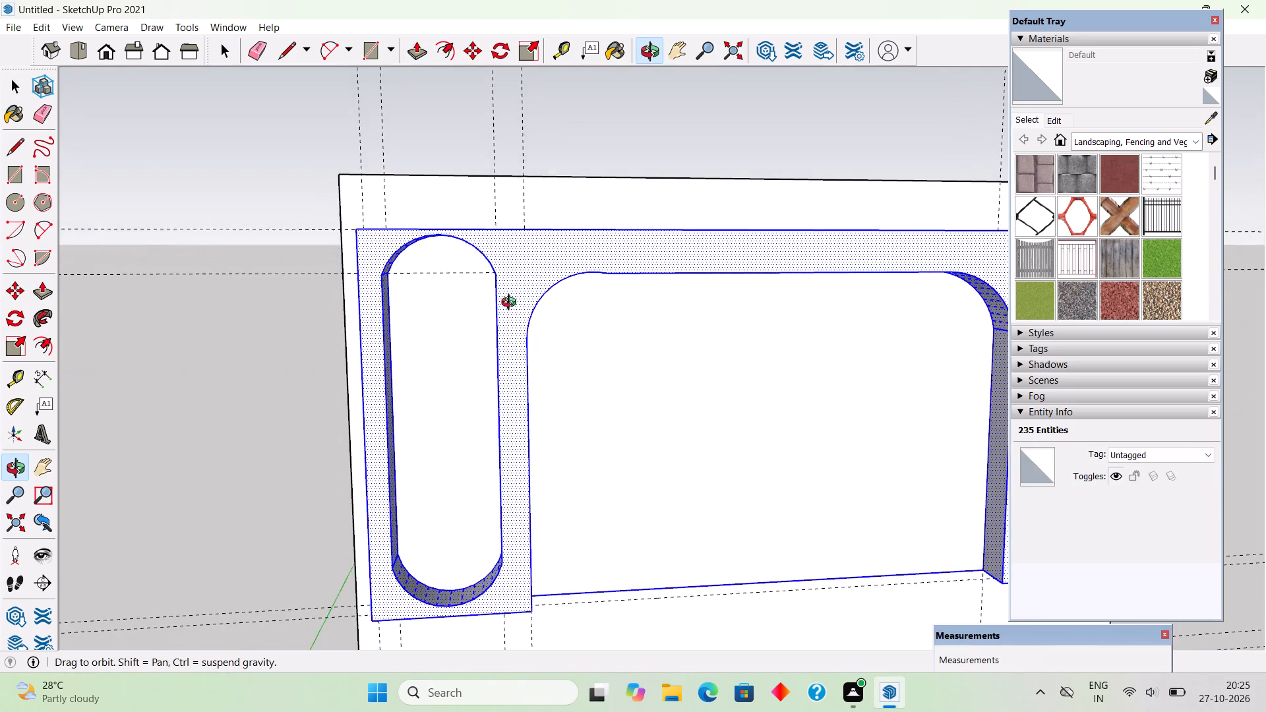
pyautogui.moveTo(512, 304); pyautogui.dragTo(551, 377, button='middle')
pyautogui.scroll(-9, 551, 377)
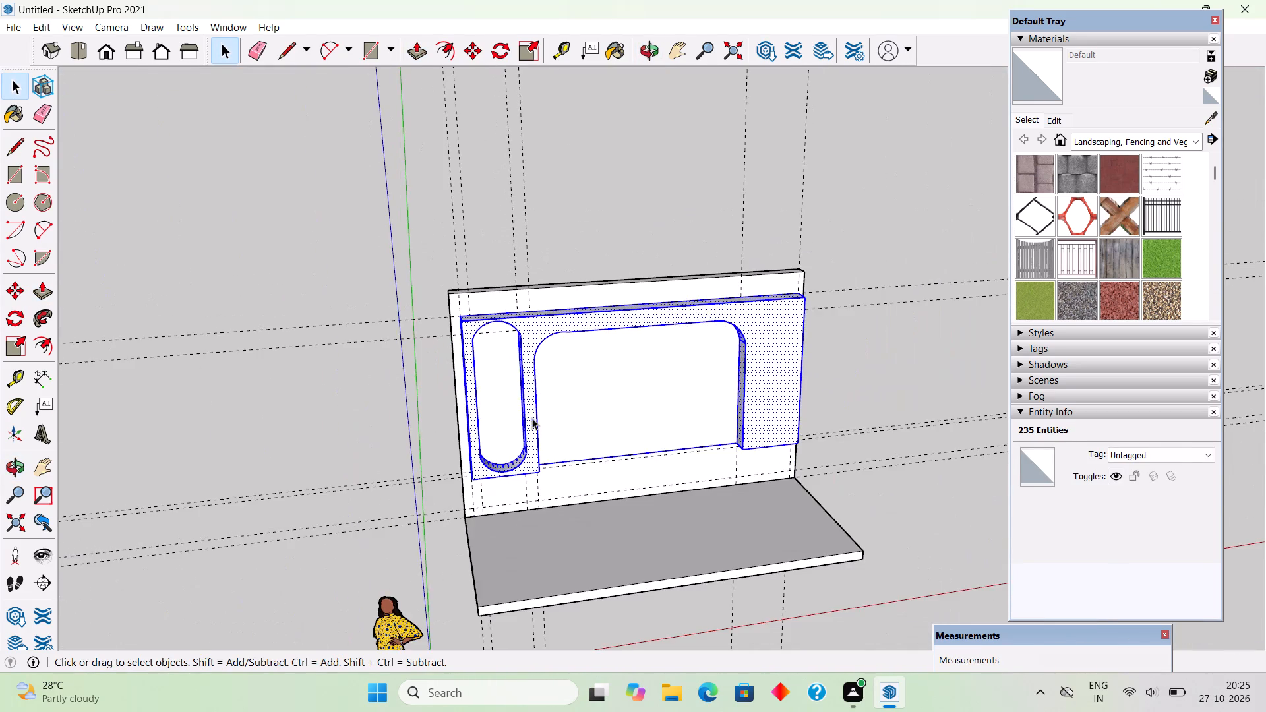
pyautogui.moveTo(523, 407); pyautogui.dragTo(651, 449, button='middle')
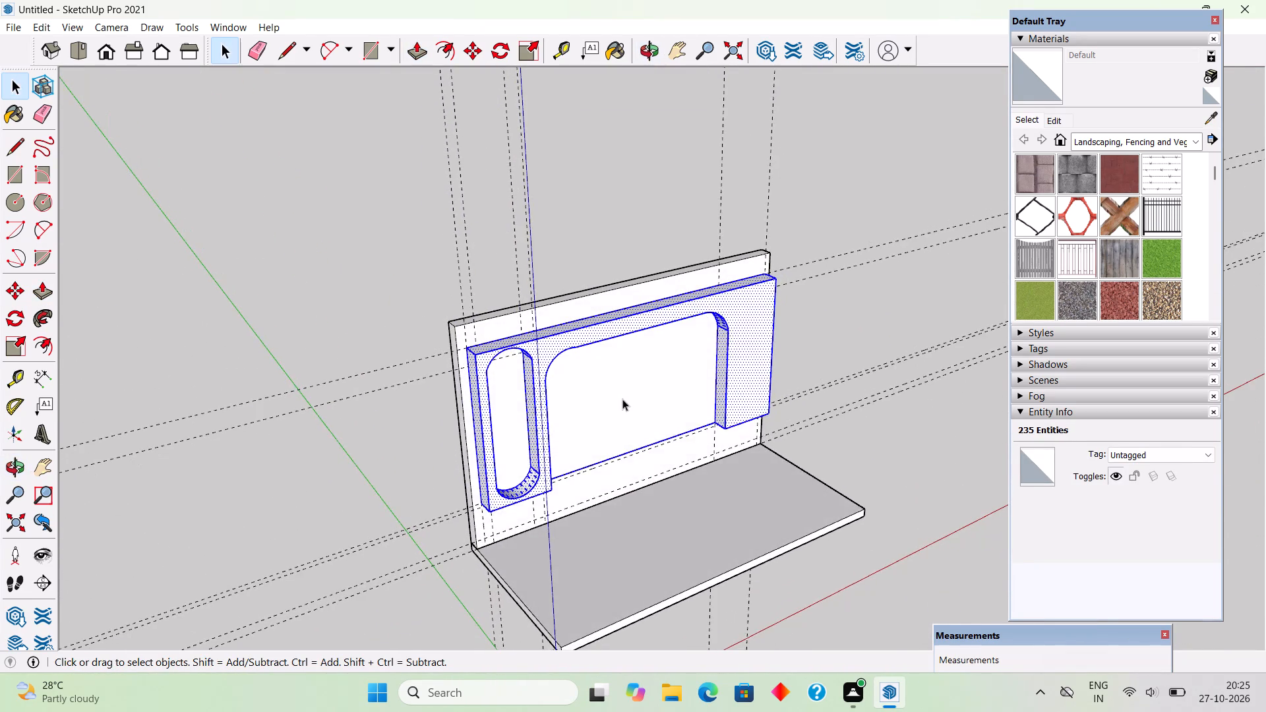
pyautogui.scroll(5, 622, 391)
pyautogui.tripleClick(614, 246)
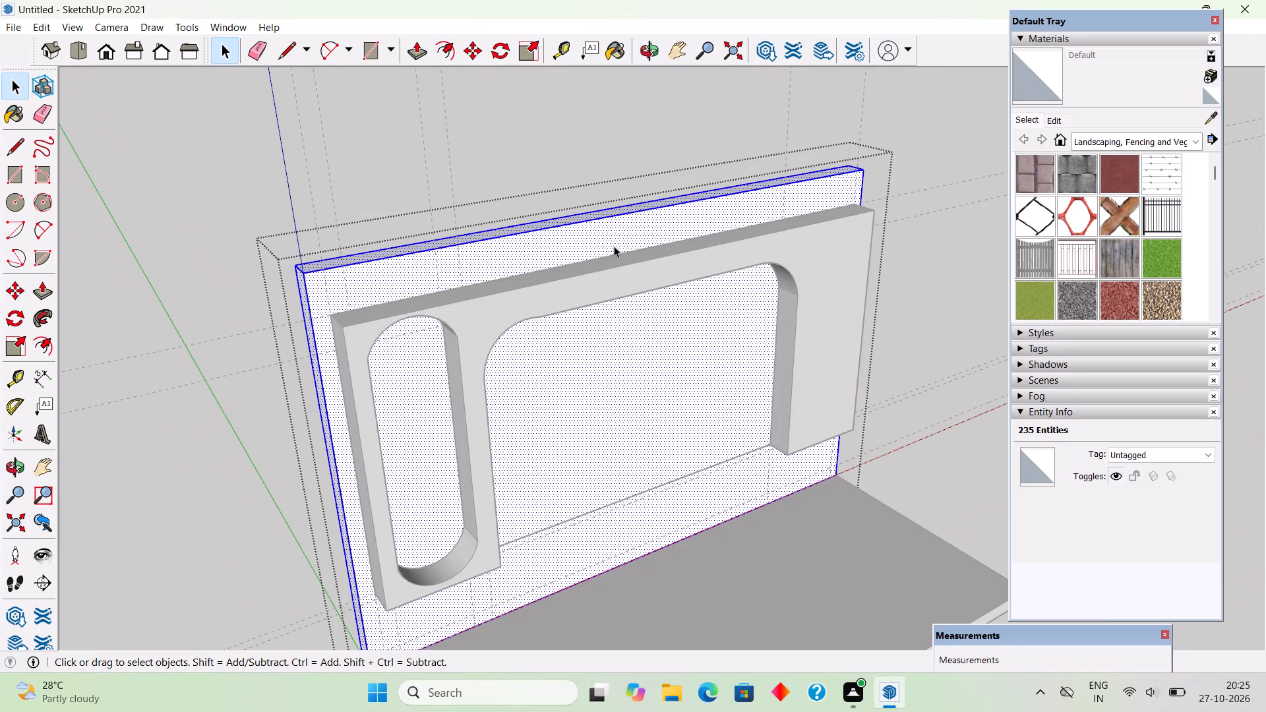
pyautogui.press('p')
pyautogui.click(628, 210)
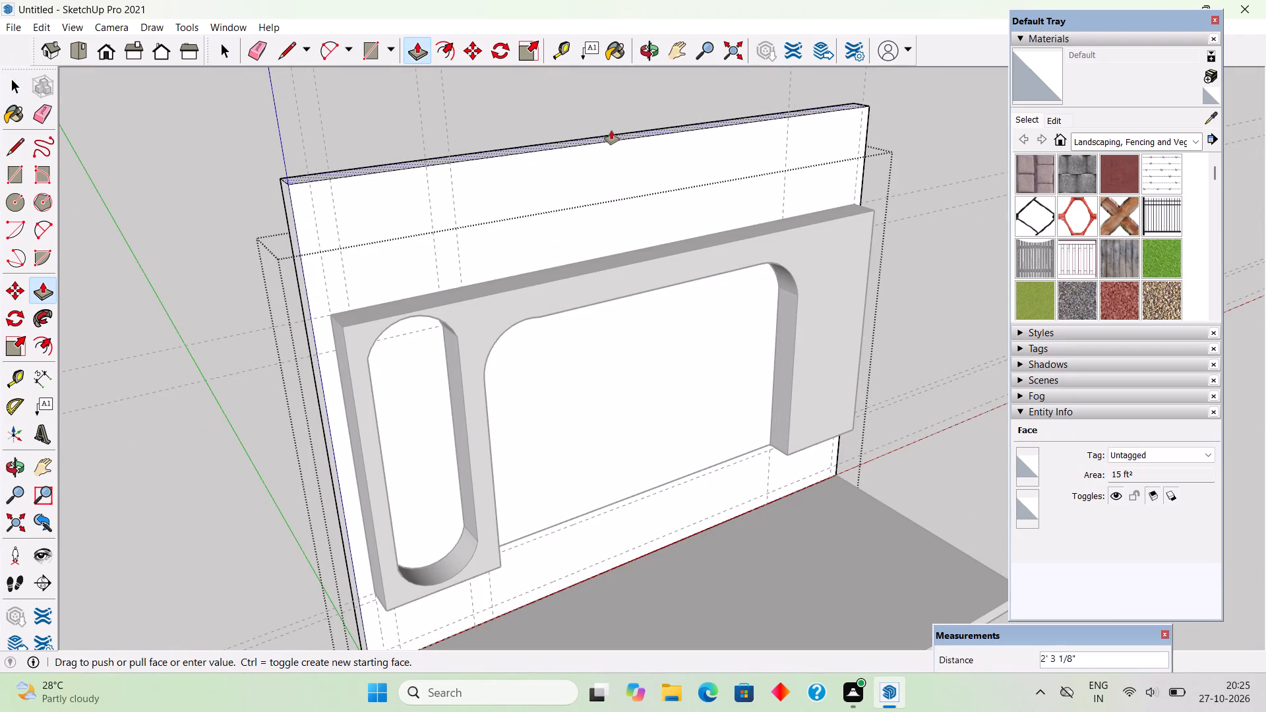
pyautogui.click(607, 119)
pyautogui.press('space')
pyautogui.click(936, 145)
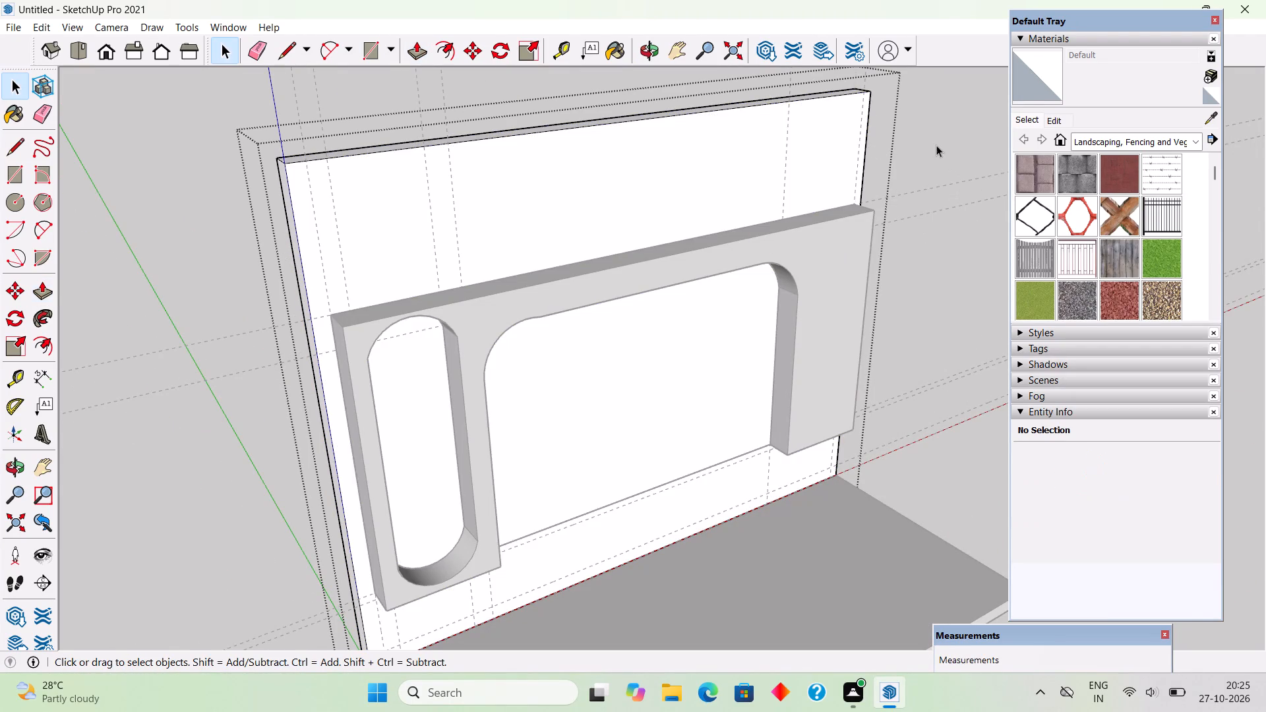
# Group all the connected geometry of the extruded panel.
pyautogui.tripleClick(677, 273)
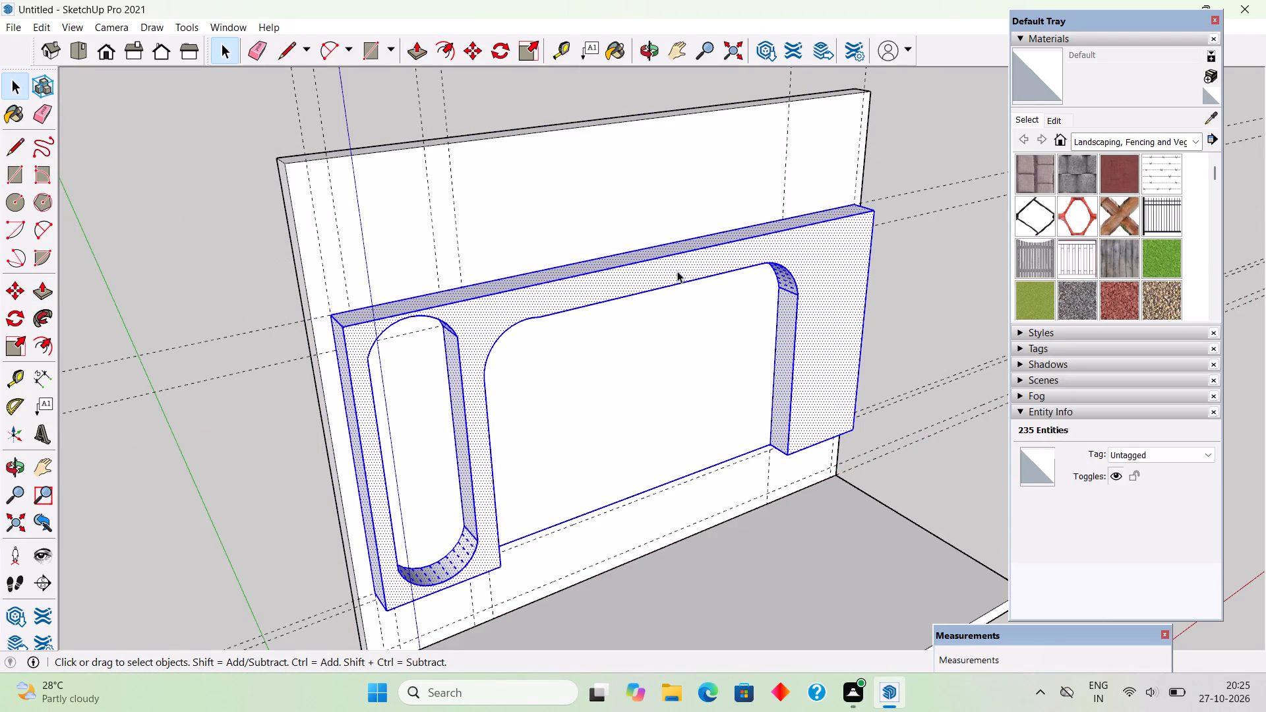
pyautogui.rightClick(677, 271)
pyautogui.click(746, 414)
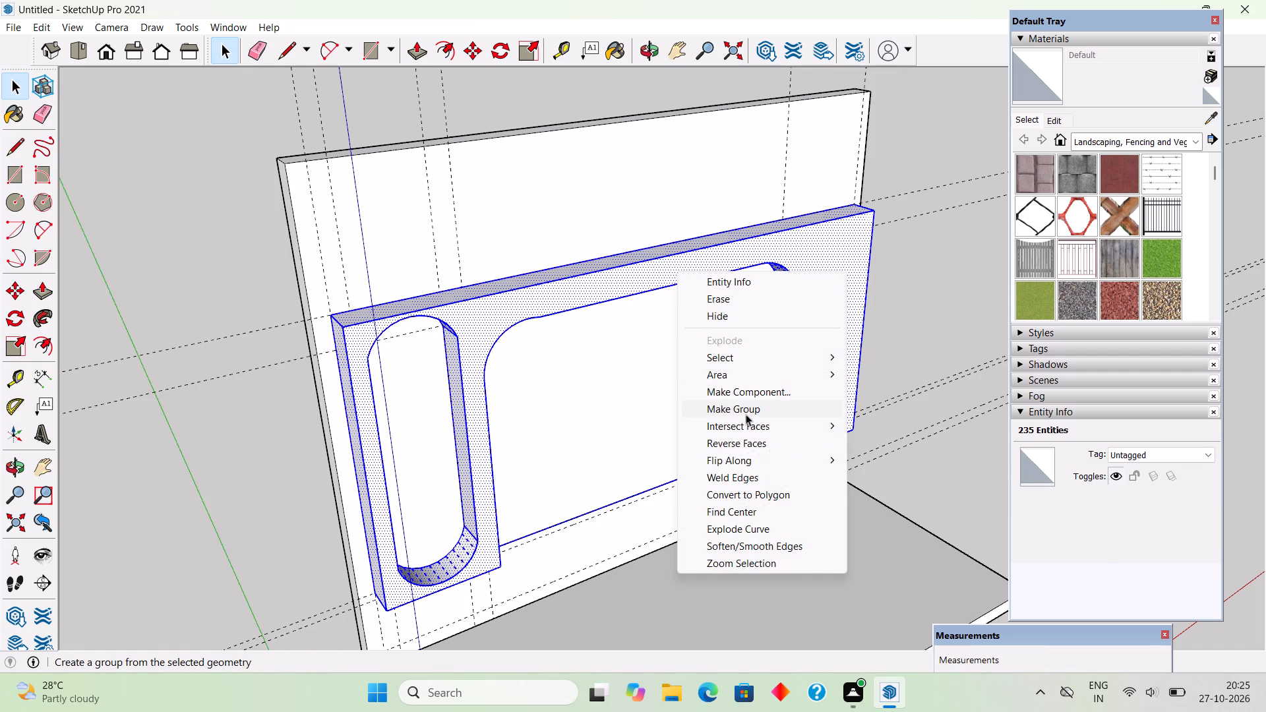
# Scale the panel group upward from its top edge by about 1.23 along the blue axis.
pyautogui.press('s')
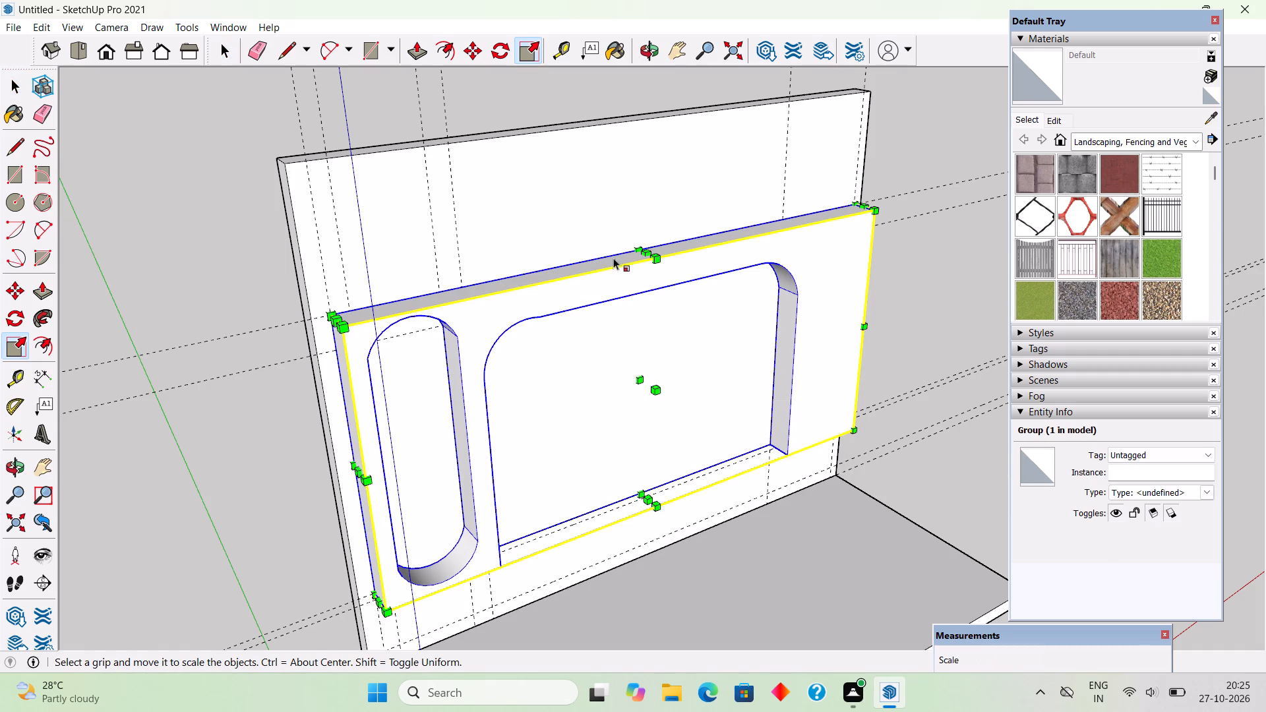
pyautogui.click(650, 251)
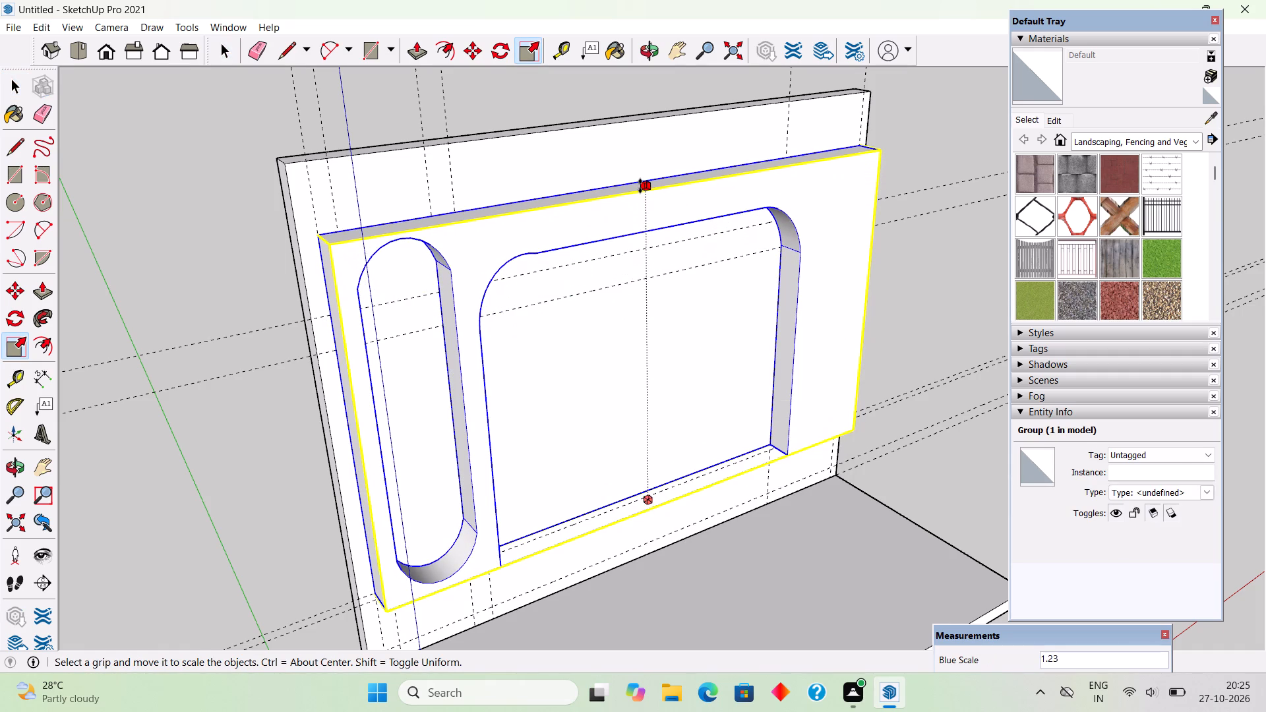
pyautogui.click(640, 186)
pyautogui.press('space')
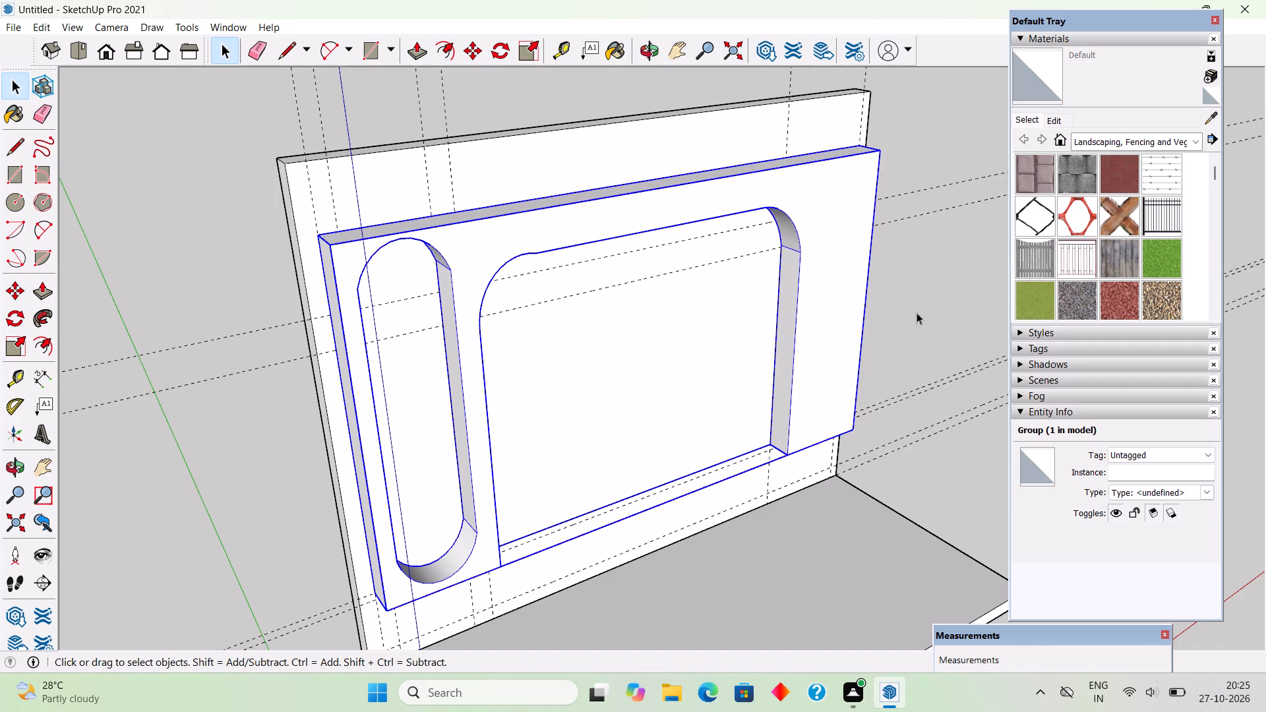
pyautogui.click(917, 312)
# Open the panel group and draw a two-point arc across the large opening's upper corner beside the slot, with a bulge of about 6".
pyautogui.moveTo(847, 377); pyautogui.dragTo(686, 230, button='middle')
pyautogui.scroll(-3, 675, 251)
pyautogui.moveTo(715, 390); pyautogui.dragTo(727, 397, button='middle')
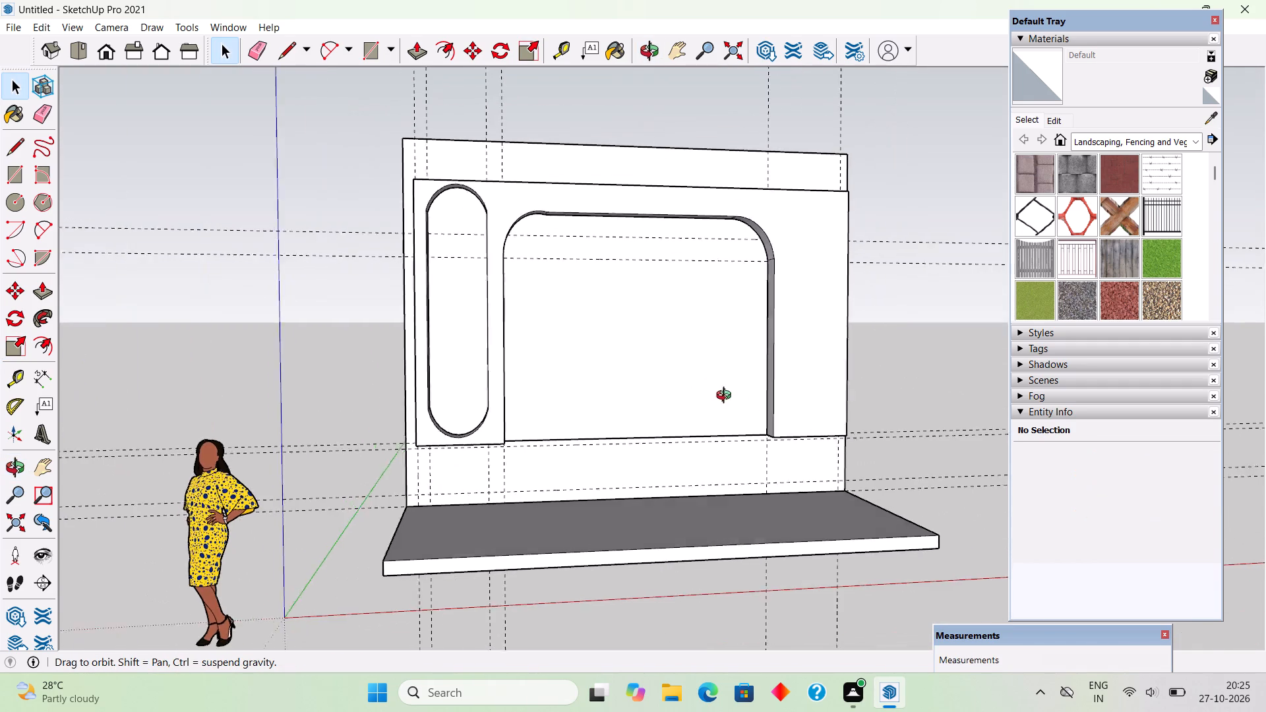
pyautogui.moveTo(727, 397); pyautogui.dragTo(729, 419, button='middle')
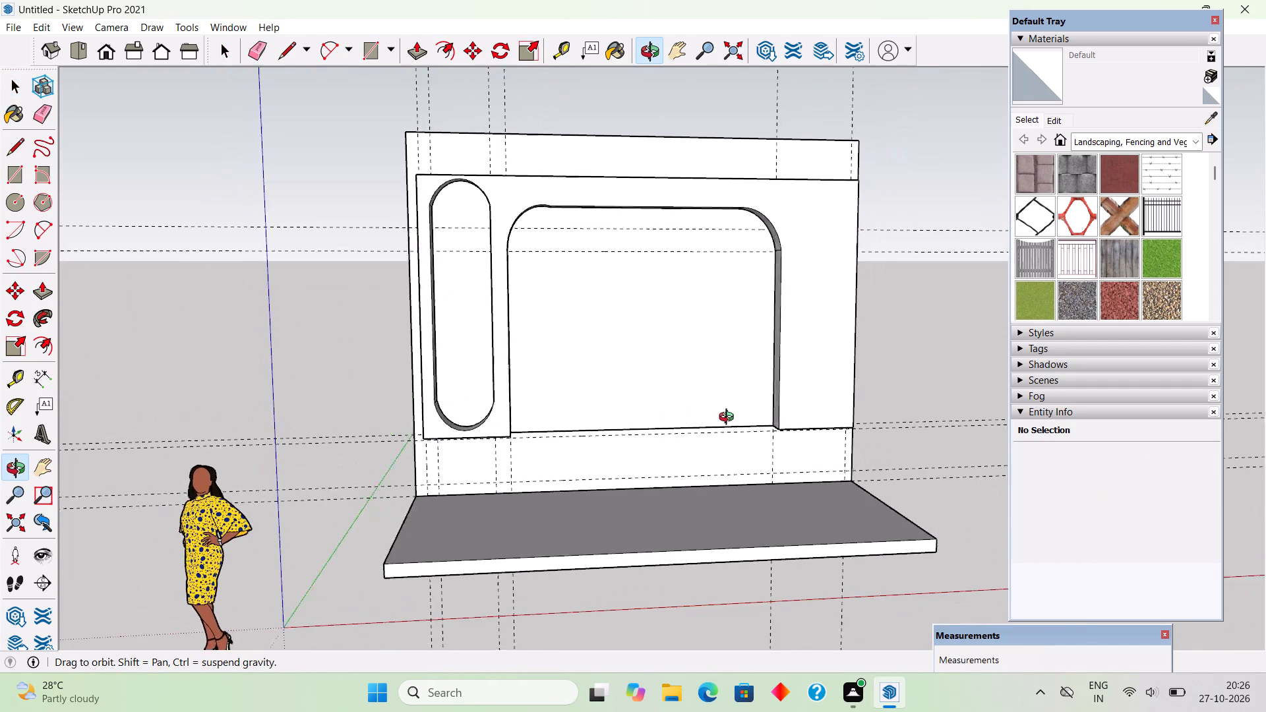
pyautogui.moveTo(729, 419); pyautogui.dragTo(738, 415, button='middle')
pyautogui.scroll(14, 531, 210)
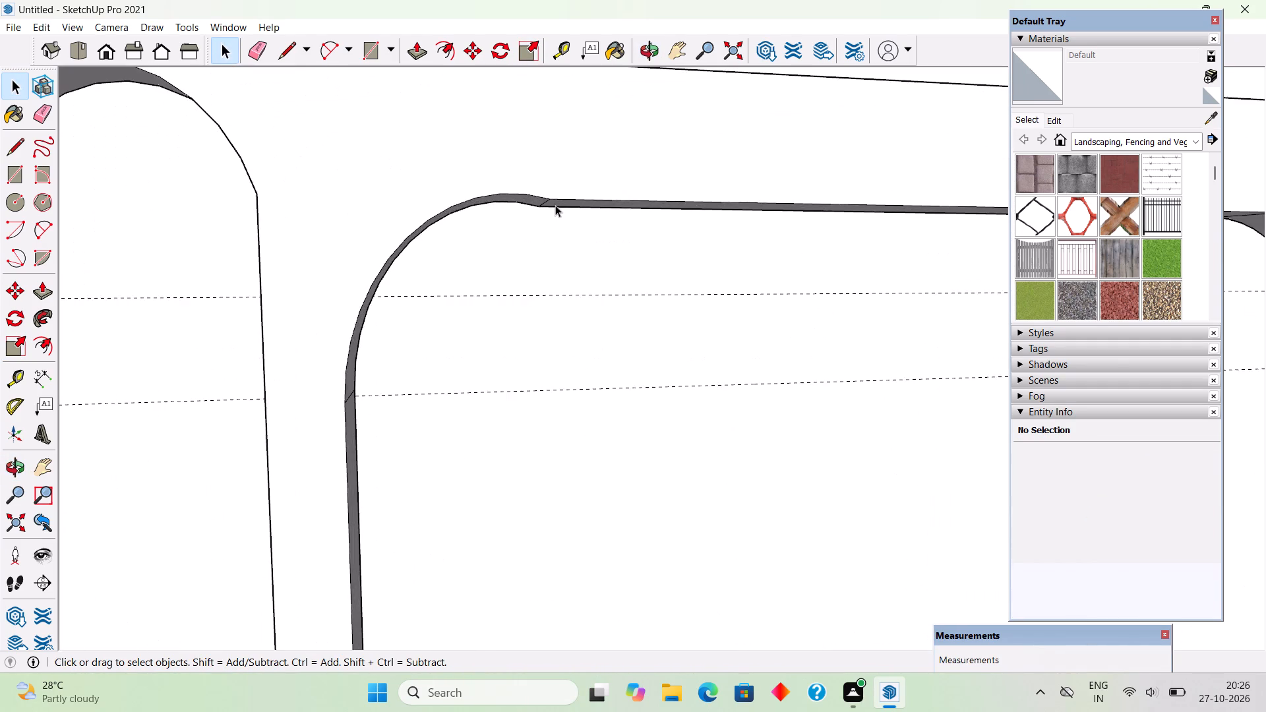
pyautogui.moveTo(539, 202); pyautogui.dragTo(531, 272, button='middle')
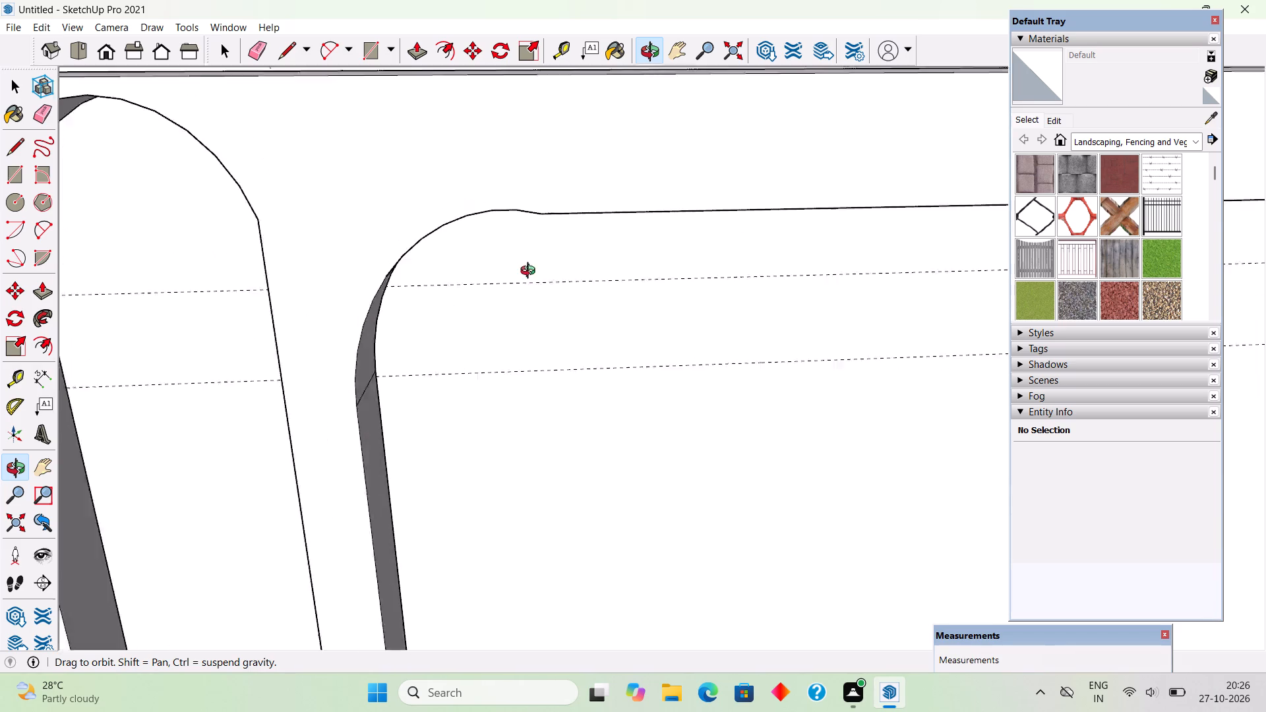
pyautogui.moveTo(531, 272); pyautogui.dragTo(519, 222, button='middle')
pyautogui.tripleClick(361, 207)
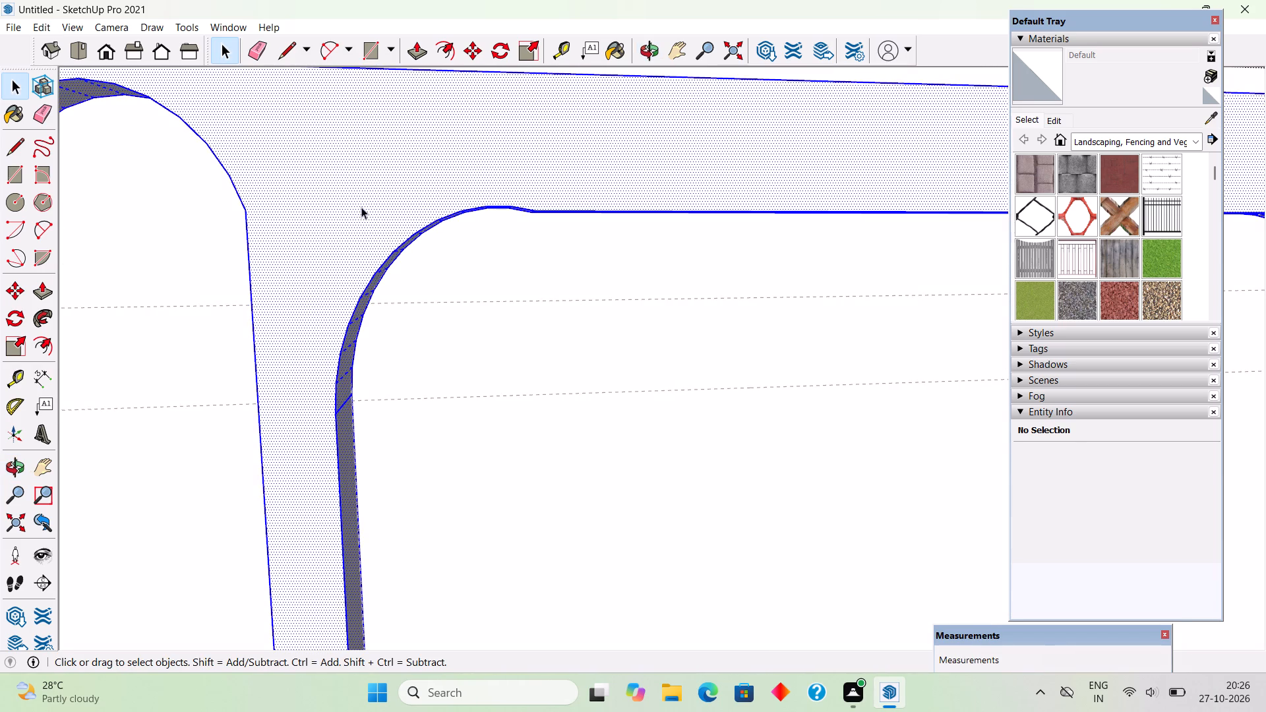
pyautogui.press('a')
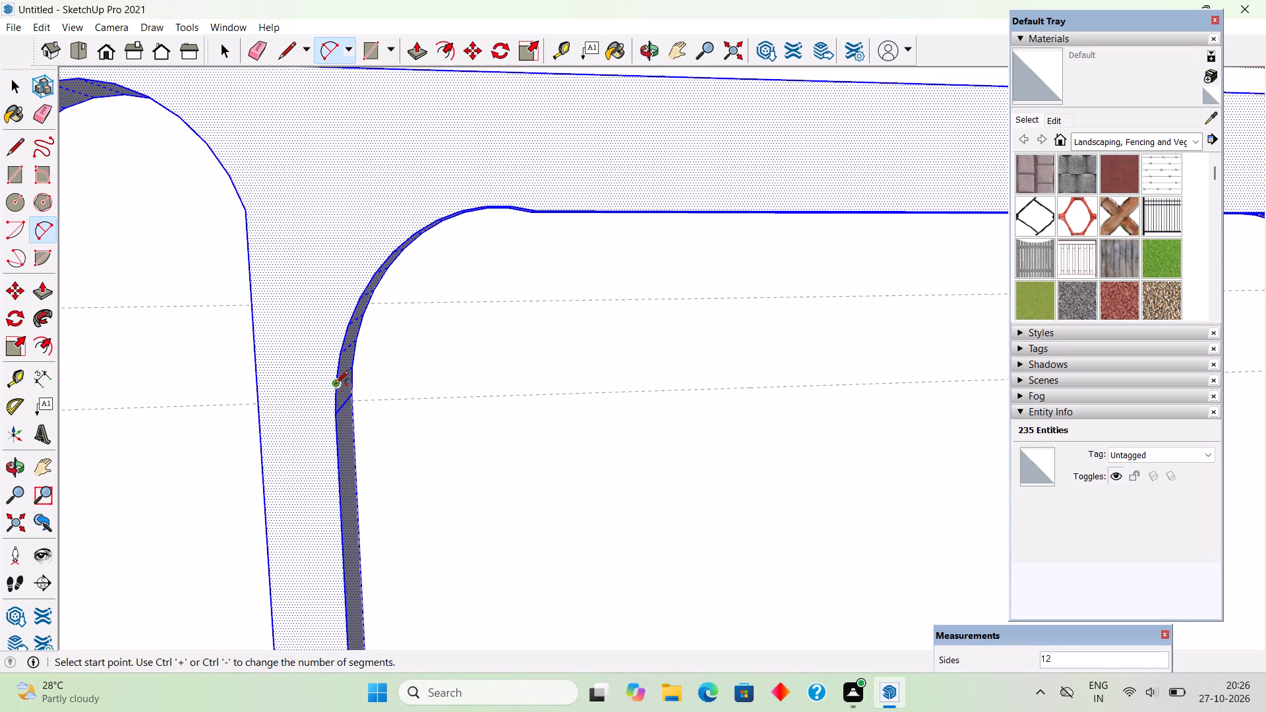
pyautogui.scroll(6, 336, 424)
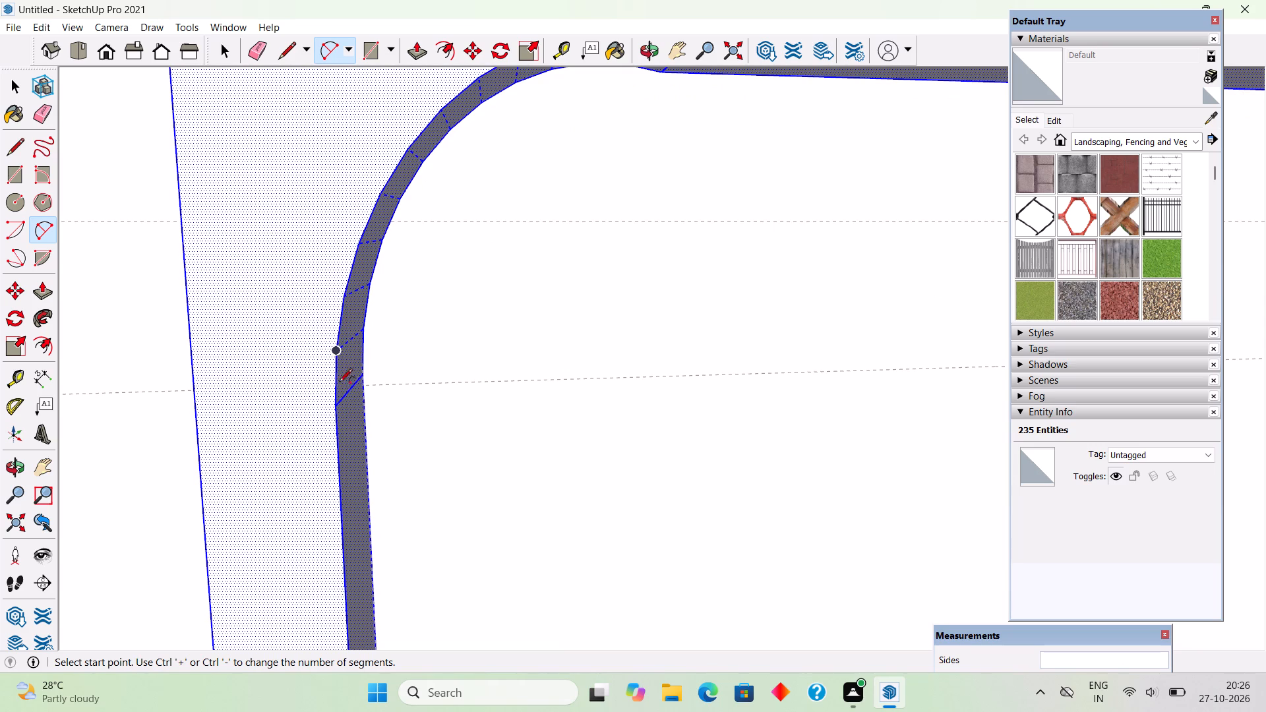
pyautogui.click(336, 402)
pyautogui.scroll(-8, 336, 402)
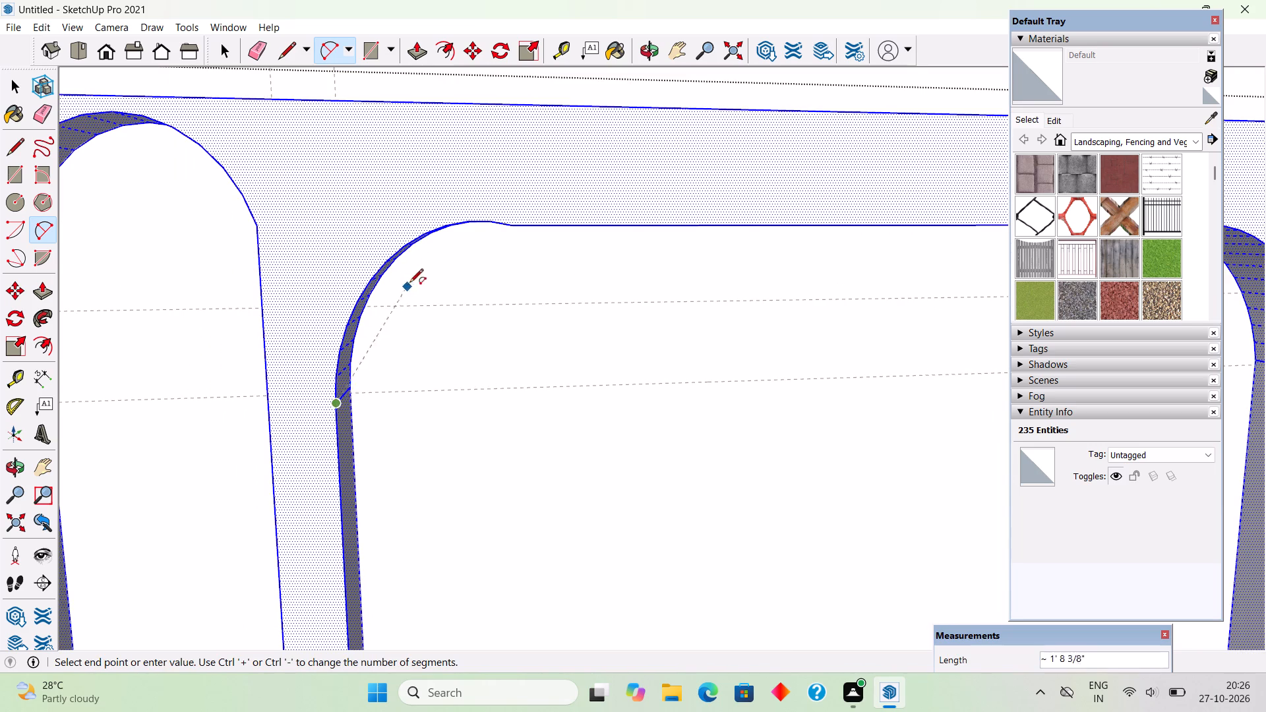
pyautogui.click(515, 230)
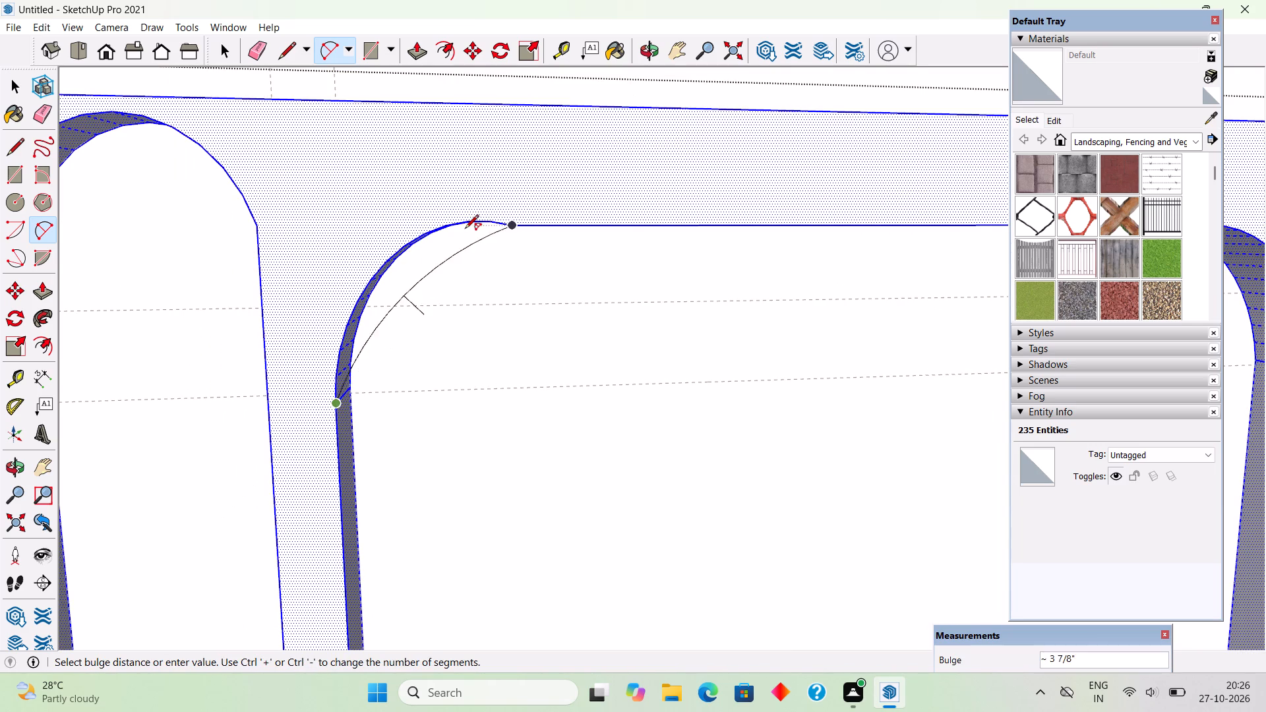
pyautogui.click(418, 245)
# Push/Pull the thin sliver face between the new arc and the old corner curve 1' through the panel's thickness.
pyautogui.moveTo(485, 301); pyautogui.dragTo(282, 154, button='middle')
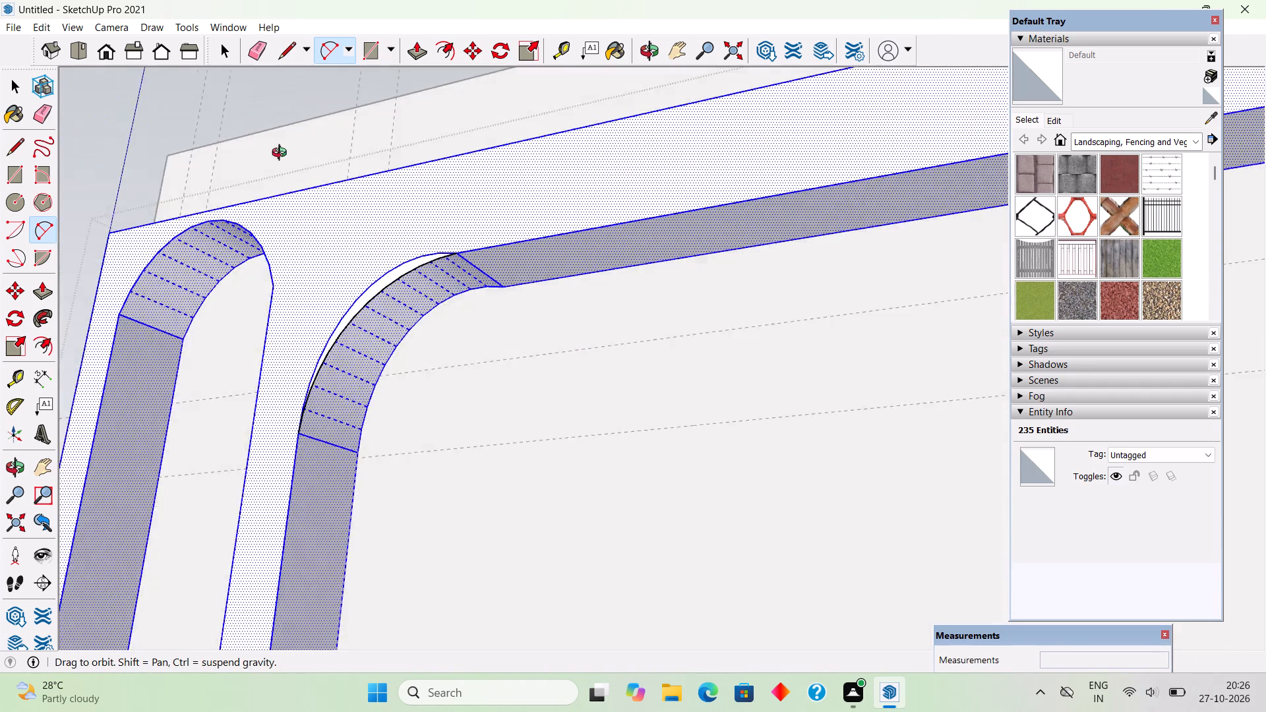
pyautogui.moveTo(282, 154); pyautogui.dragTo(15, 208, button='middle')
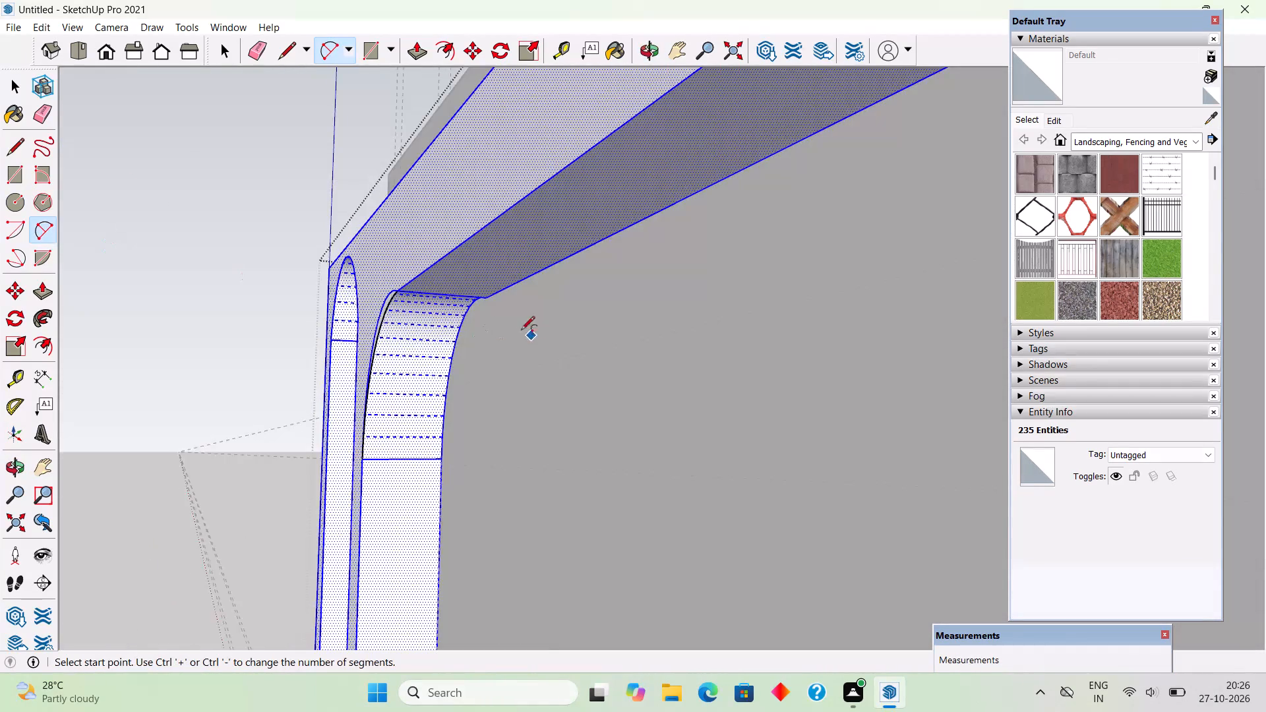
pyautogui.moveTo(521, 331); pyautogui.dragTo(471, 310, button='middle')
pyautogui.scroll(3, 359, 312)
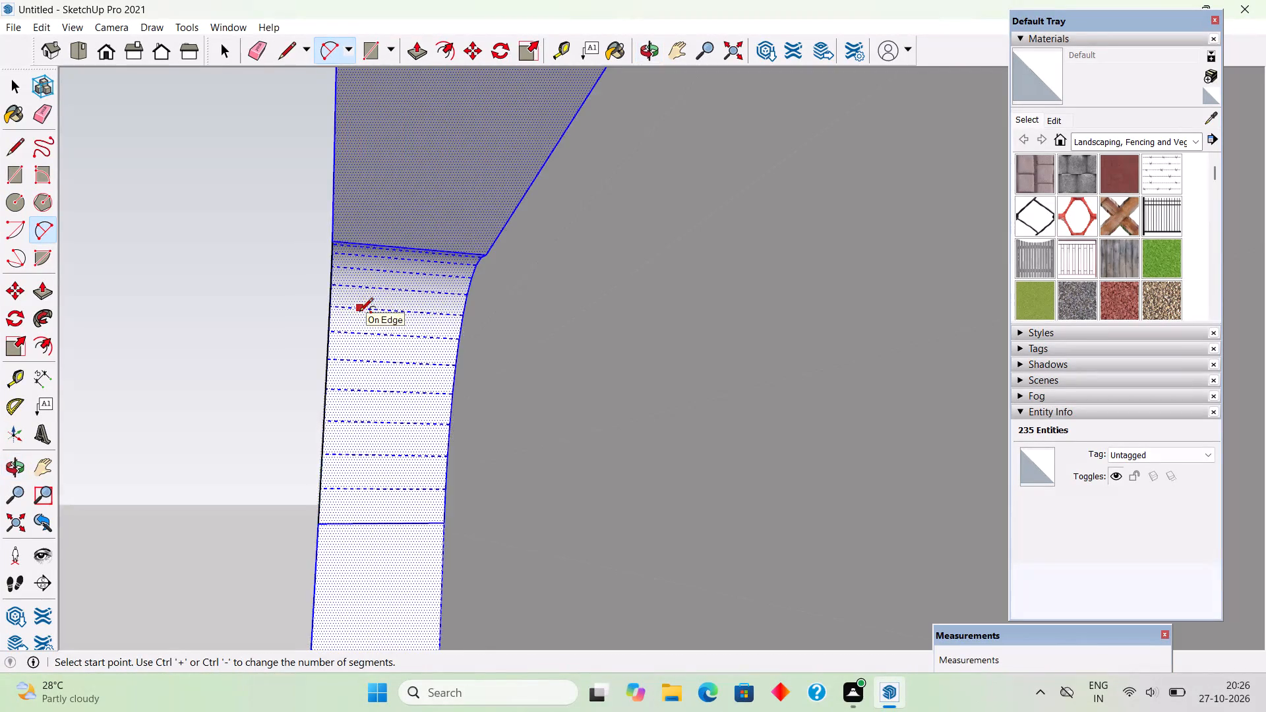
pyautogui.scroll(11, 359, 312)
pyautogui.press('p')
pyautogui.moveTo(305, 307); pyautogui.dragTo(297, 304, button='middle')
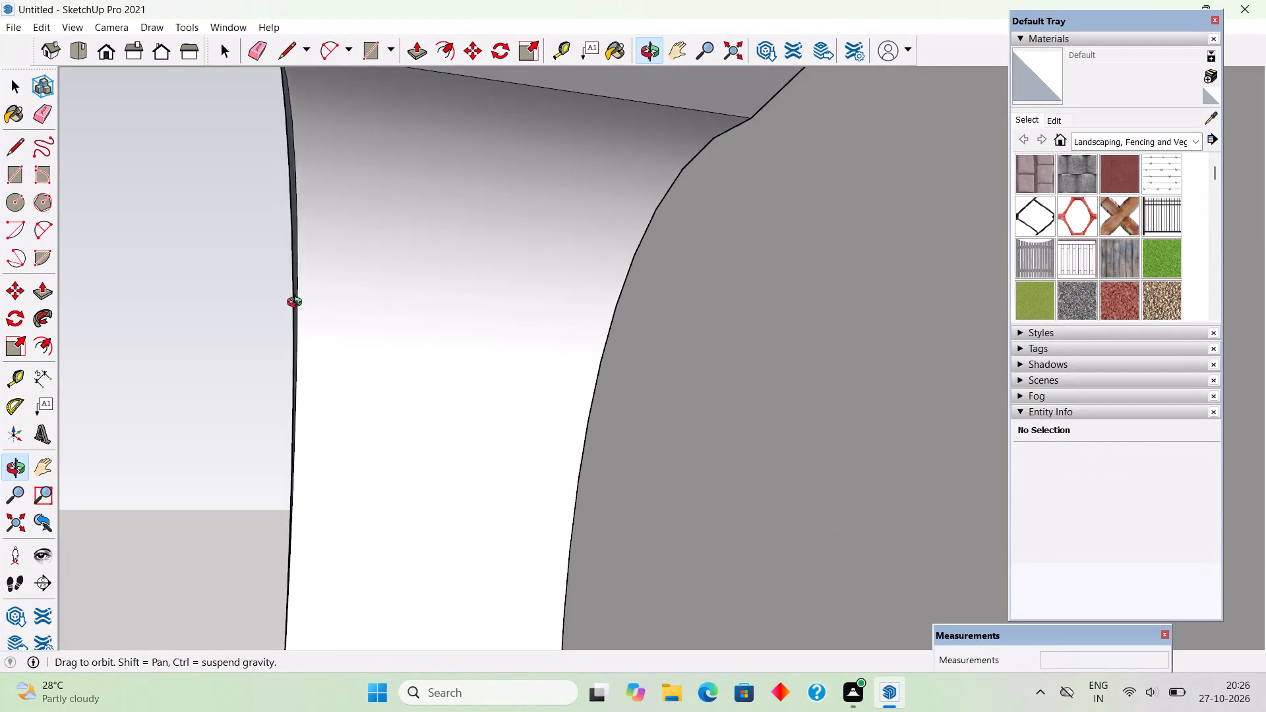
pyautogui.moveTo(297, 304); pyautogui.dragTo(276, 305, button='middle')
pyautogui.click(289, 261)
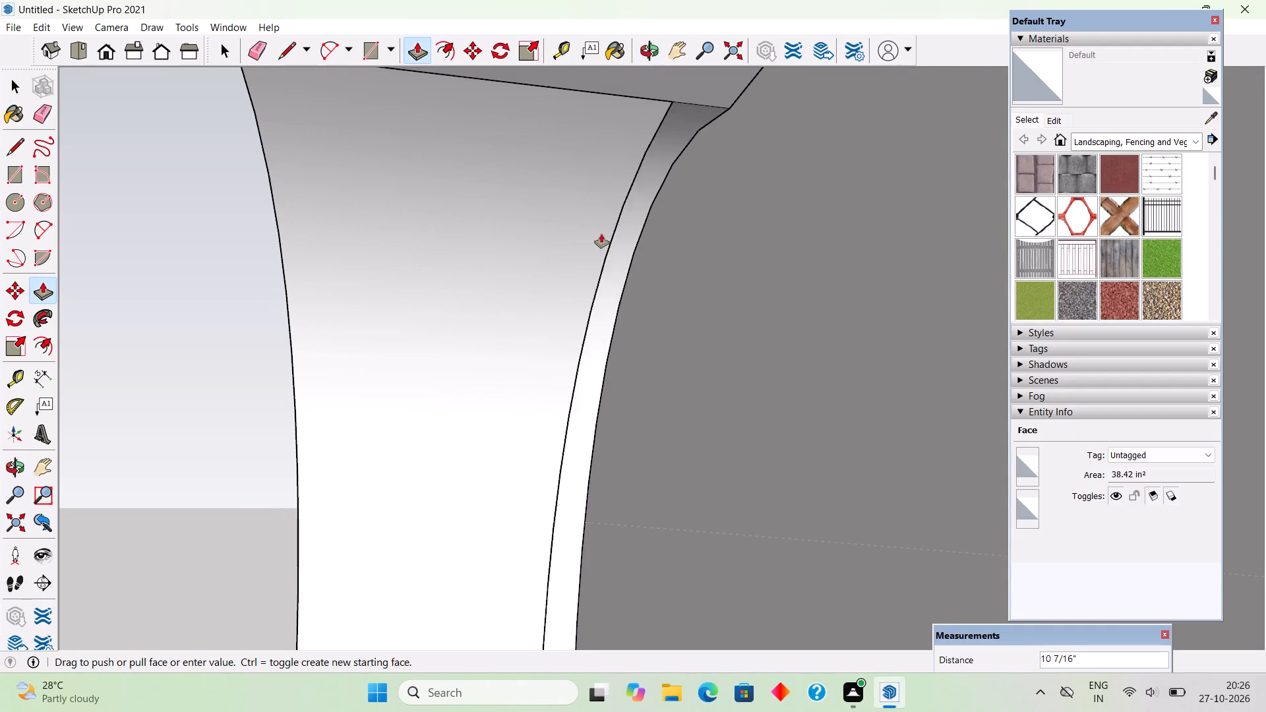
pyautogui.click(735, 109)
# Delete the leftover old corner curve on the panel's front face and close the panel group.
pyautogui.scroll(-4, 720, 316)
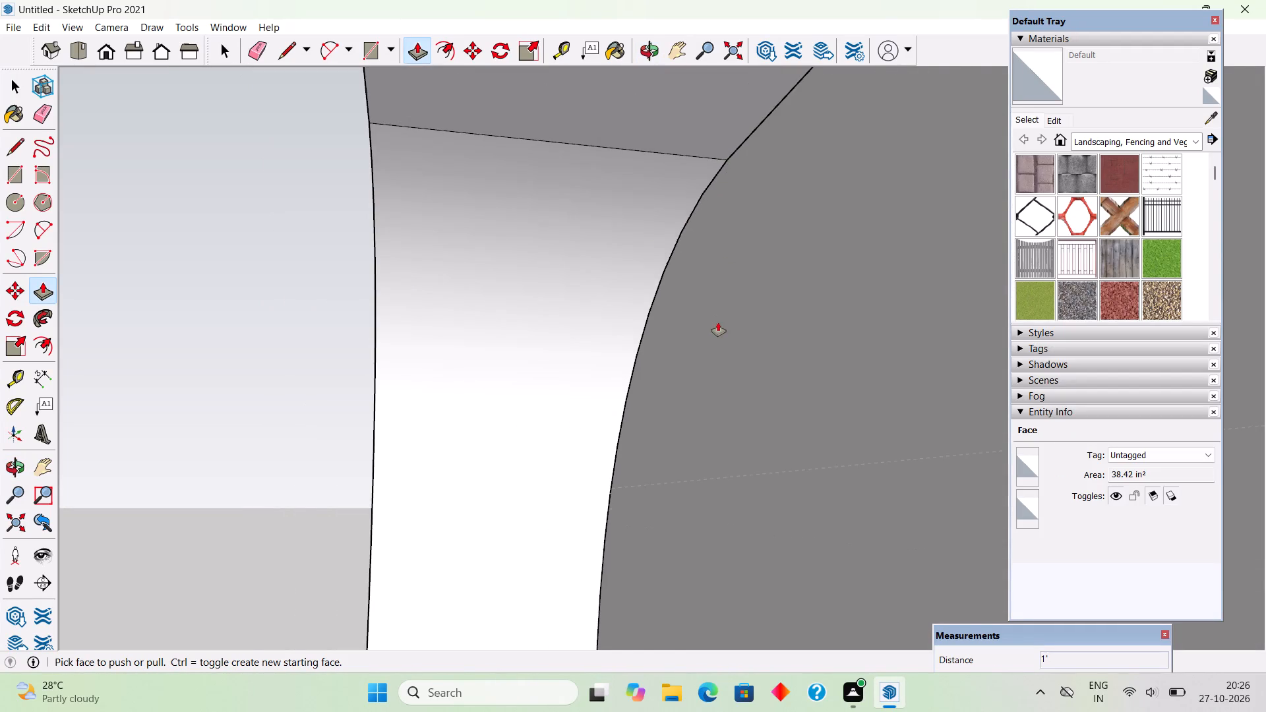
pyautogui.scroll(-20, 718, 322)
pyautogui.scroll(-1, 718, 322)
pyautogui.moveTo(404, 377); pyautogui.dragTo(891, 415, button='middle')
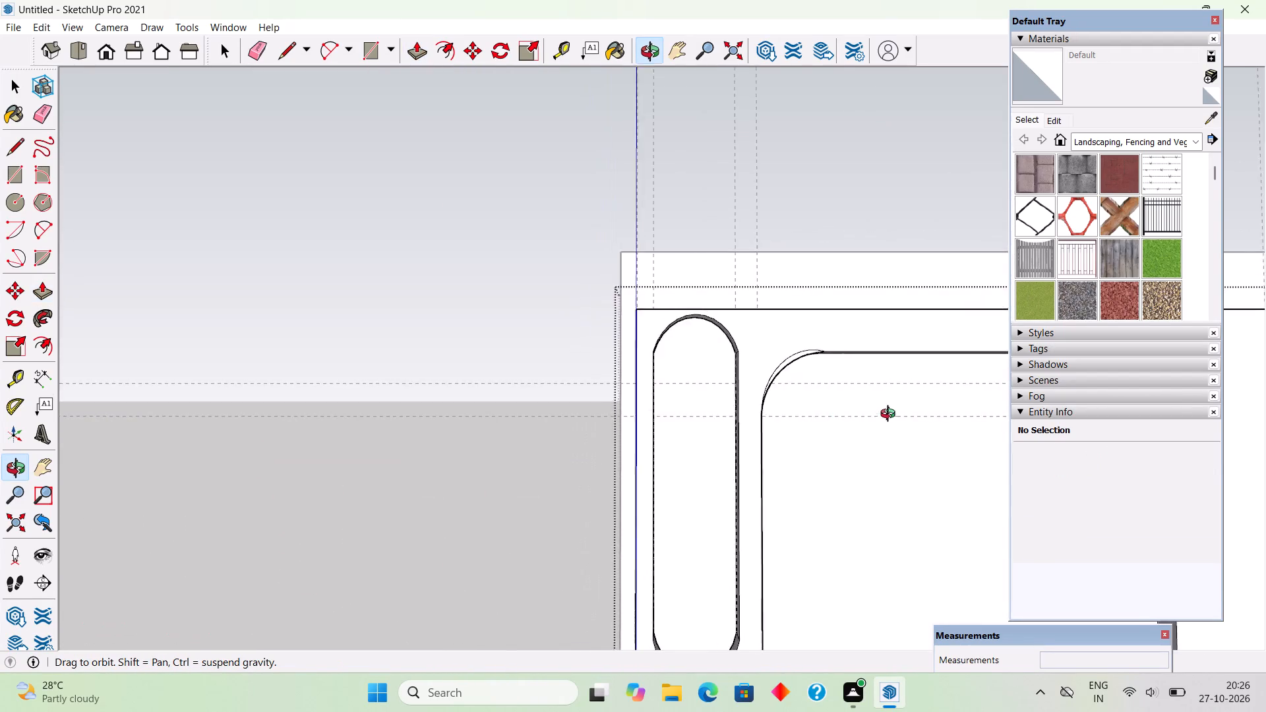
pyautogui.moveTo(891, 415); pyautogui.dragTo(885, 407, button='middle')
pyautogui.scroll(-4, 891, 409)
pyautogui.scroll(-6, 371, 349)
pyautogui.scroll(6, 946, 384)
pyautogui.scroll(3, 895, 363)
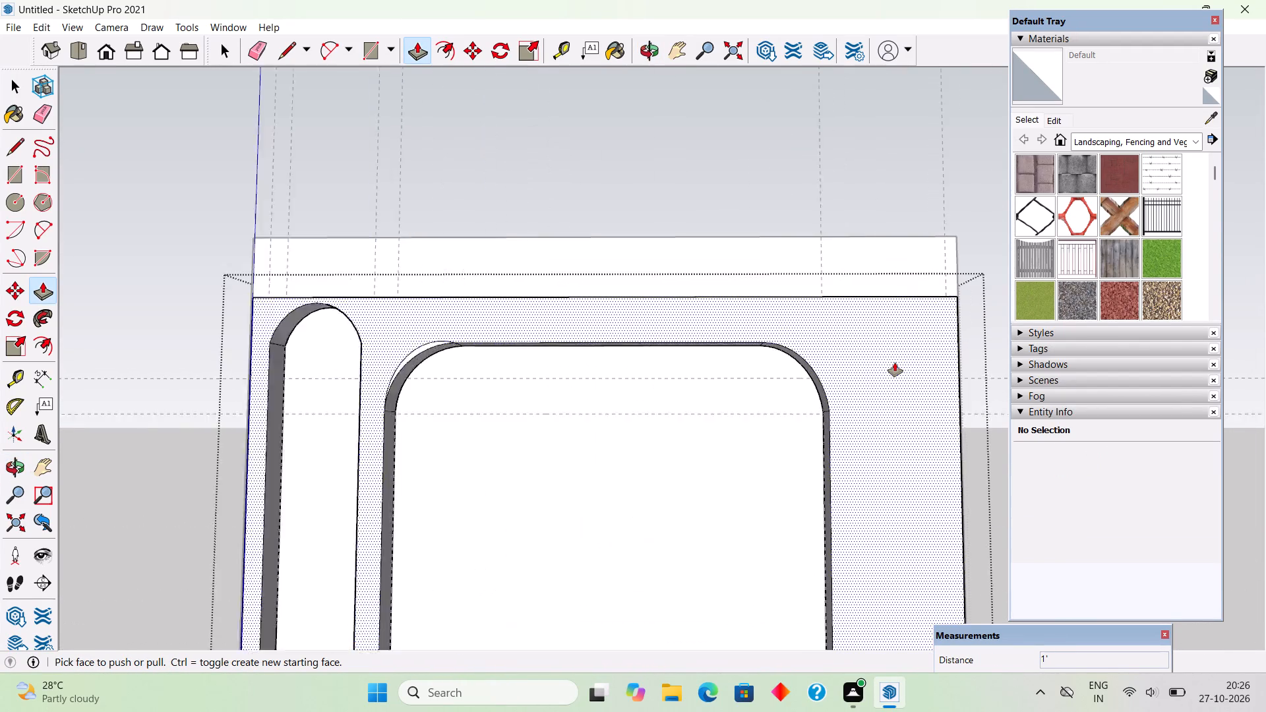
pyautogui.scroll(2, 895, 363)
pyautogui.moveTo(866, 376); pyautogui.dragTo(943, 413, button='middle')
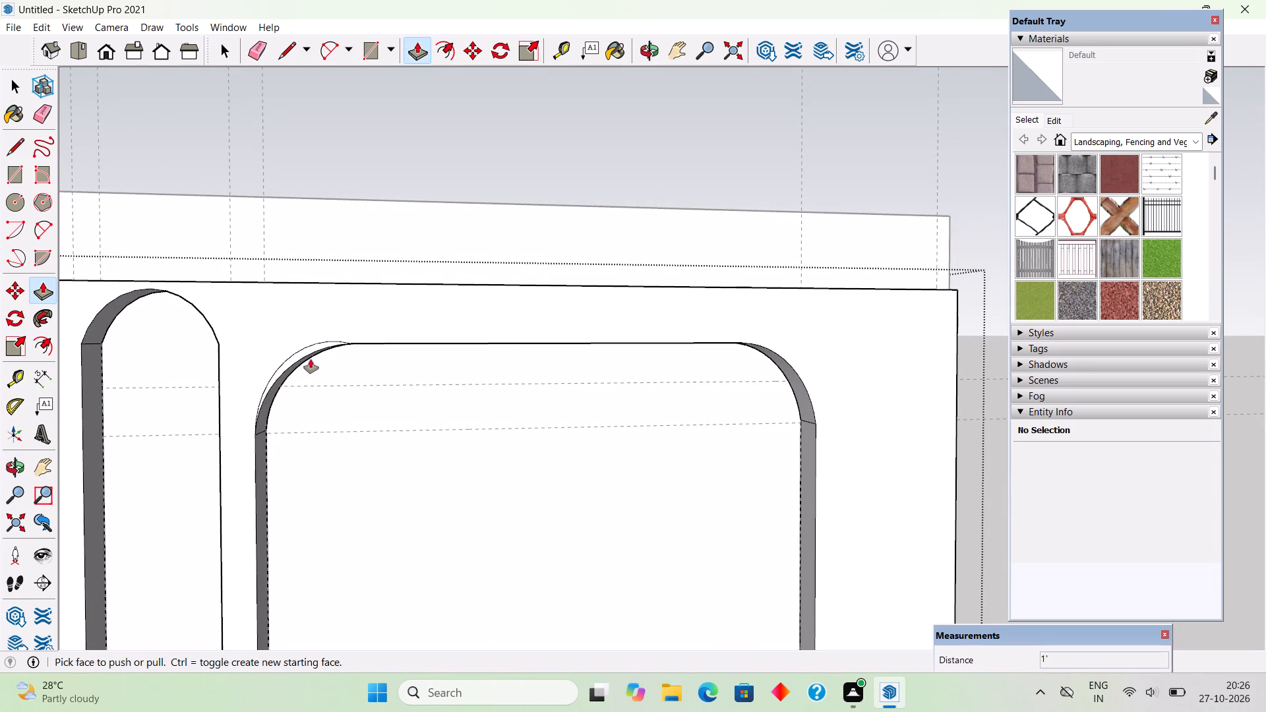
pyautogui.press('space')
pyautogui.scroll(5, 295, 358)
pyautogui.click(299, 347)
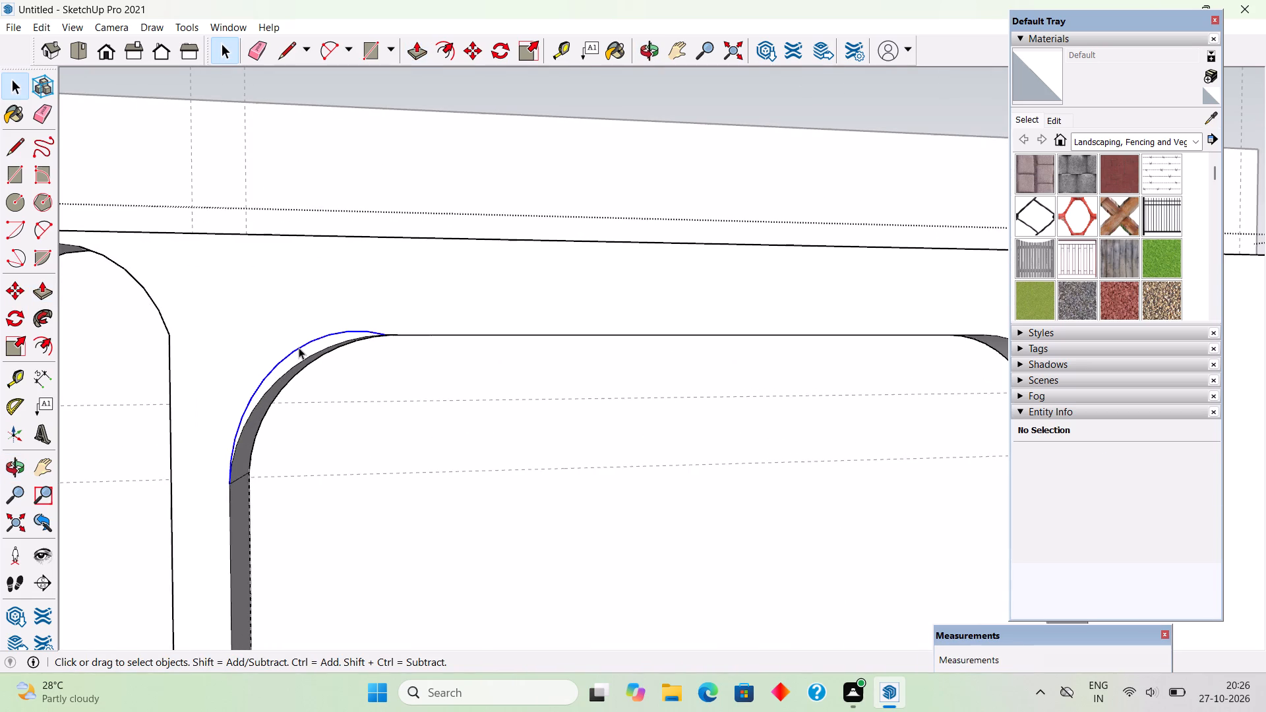
pyautogui.press('Delete')
pyautogui.scroll(-11, 299, 347)
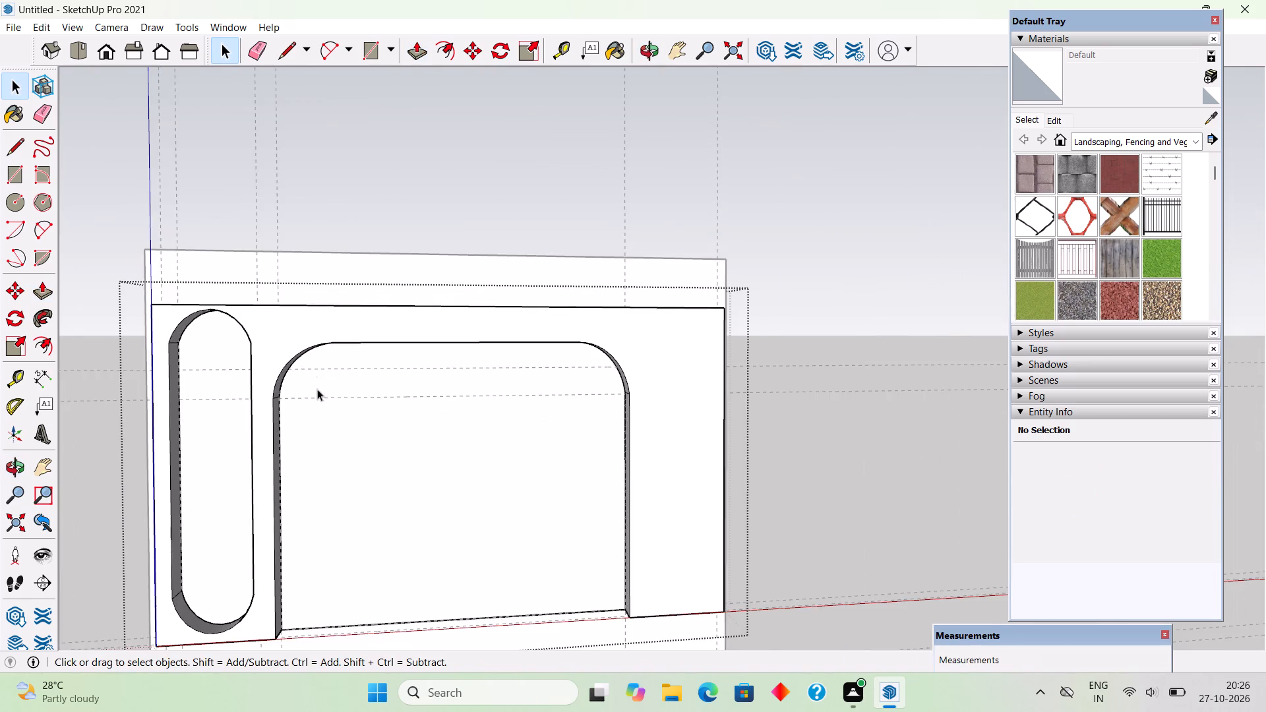
pyautogui.moveTo(328, 436); pyautogui.dragTo(398, 410, button='middle')
pyautogui.scroll(-6, 400, 407)
pyautogui.moveTo(431, 463); pyautogui.dragTo(385, 480, button='middle')
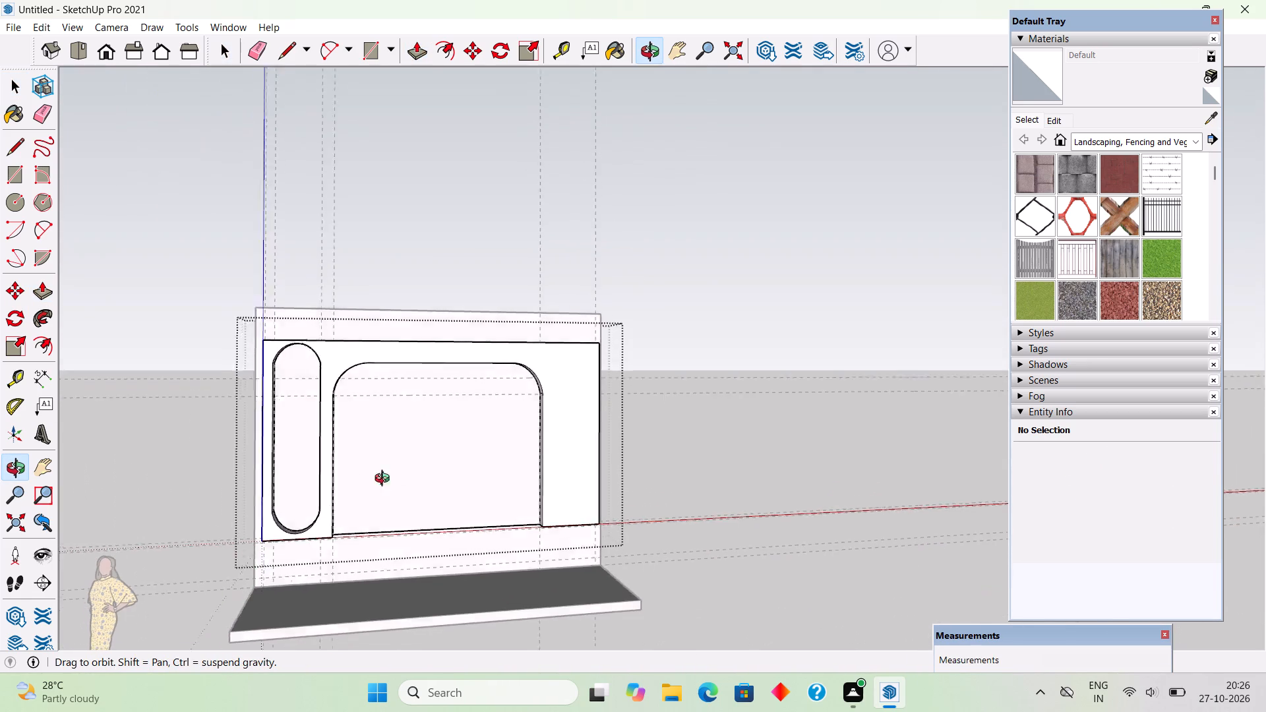
pyautogui.moveTo(385, 480); pyautogui.dragTo(309, 475, button='middle')
pyautogui.click(195, 252)
# Open the panel group, Push/Pull its top face upward to just below the back wall's top, and close the group.
pyautogui.scroll(-5, 222, 276)
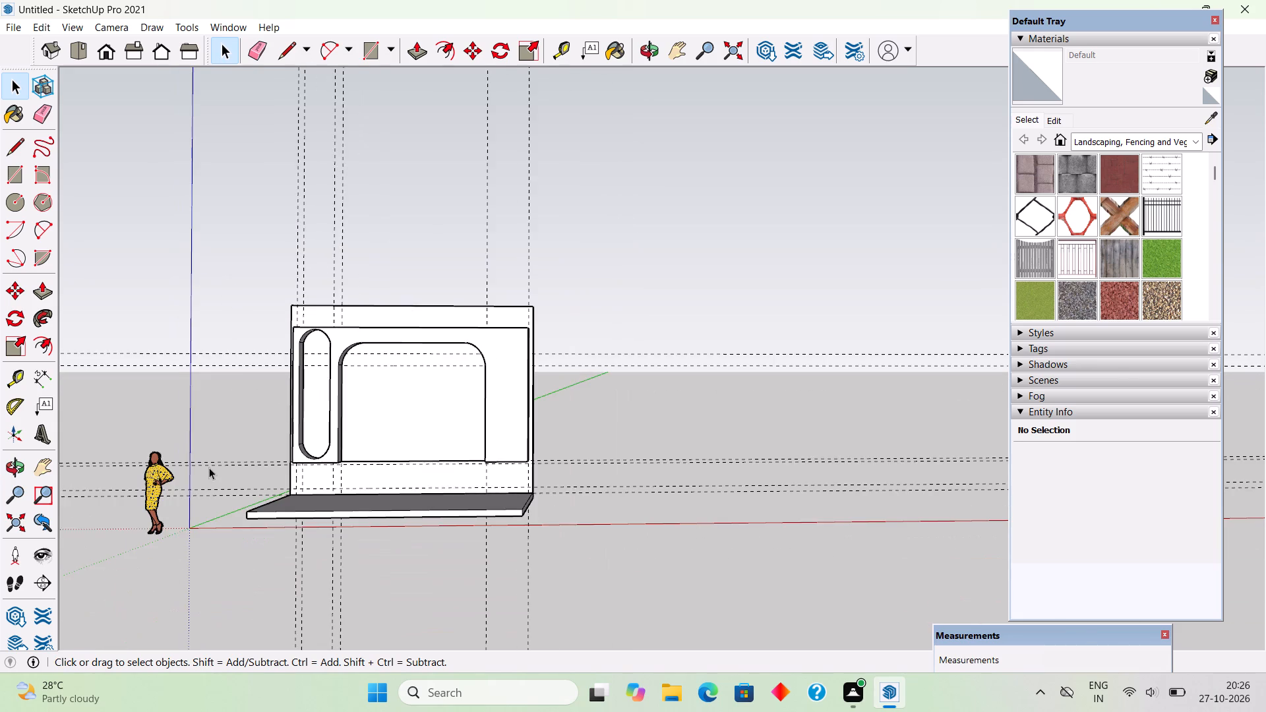
pyautogui.scroll(9, 205, 466)
pyautogui.moveTo(216, 479); pyautogui.dragTo(287, 498, button='middle')
pyautogui.scroll(2, 238, 473)
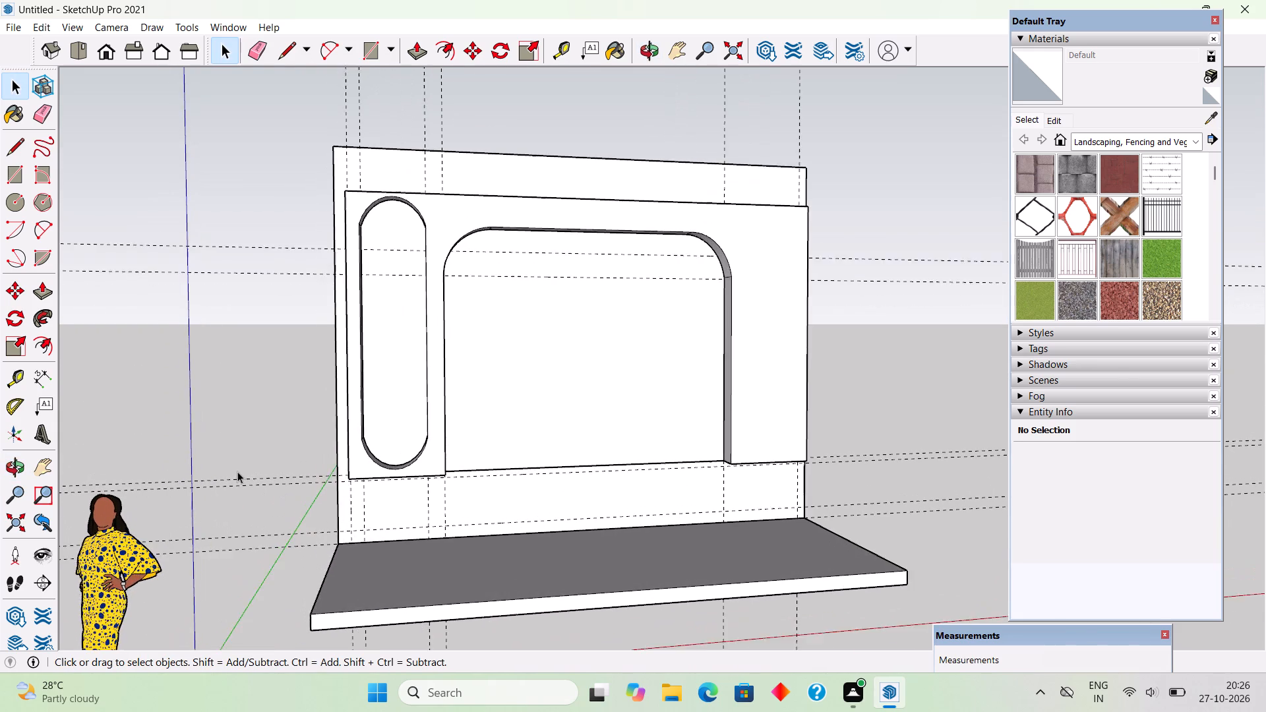
pyautogui.scroll(1, 237, 471)
pyautogui.moveTo(269, 446); pyautogui.dragTo(299, 505, button='middle')
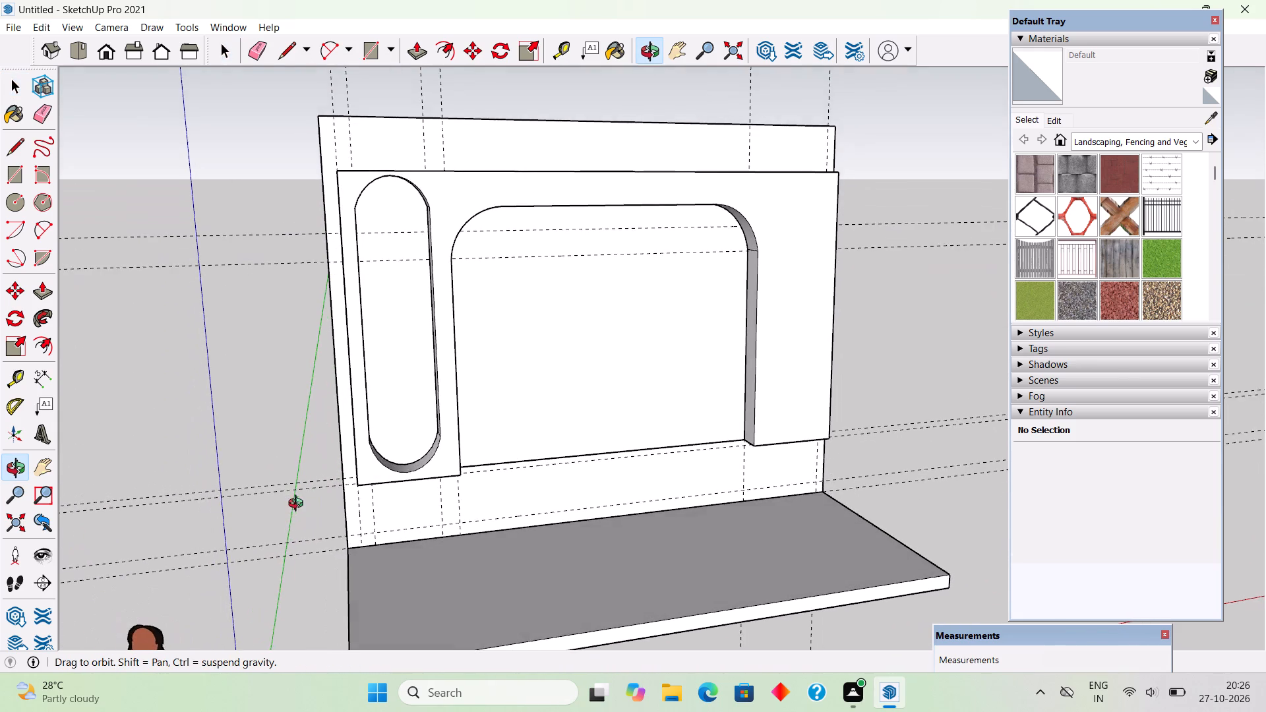
pyautogui.moveTo(299, 505); pyautogui.dragTo(301, 509, button='middle')
pyautogui.scroll(5, 541, 162)
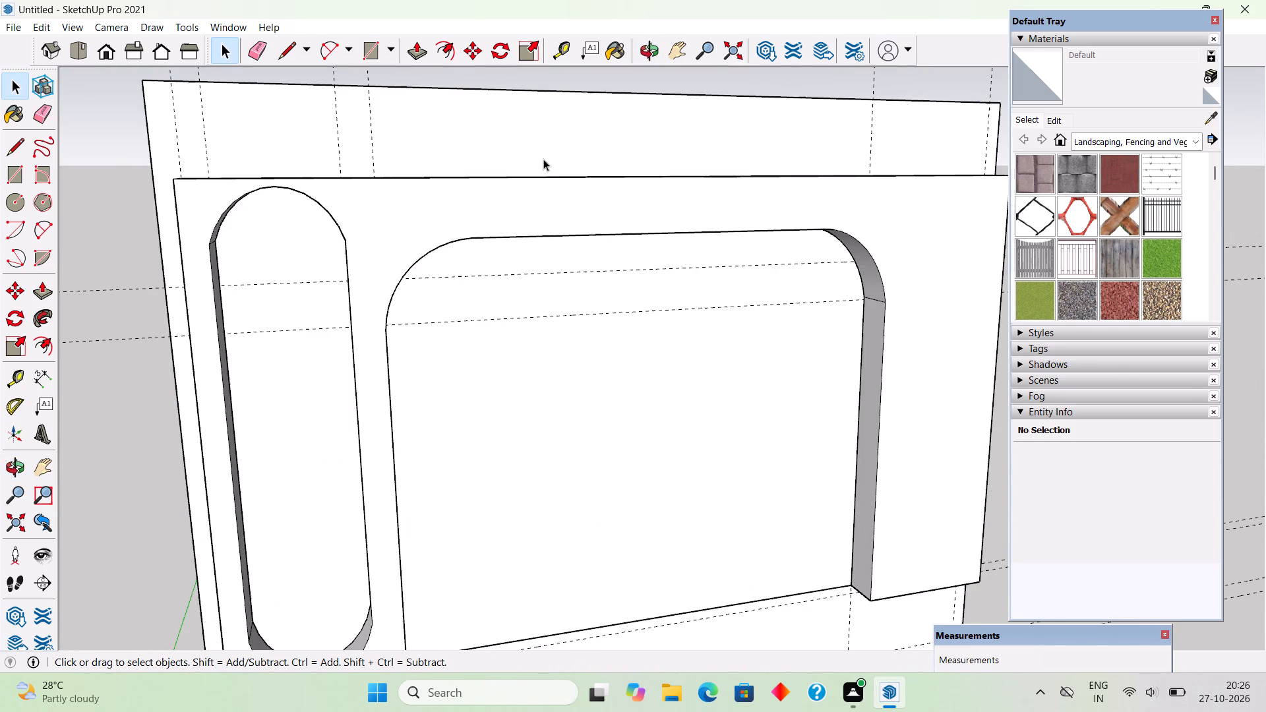
pyautogui.moveTo(555, 200); pyautogui.dragTo(595, 327, button='middle')
pyautogui.tripleClick(578, 228)
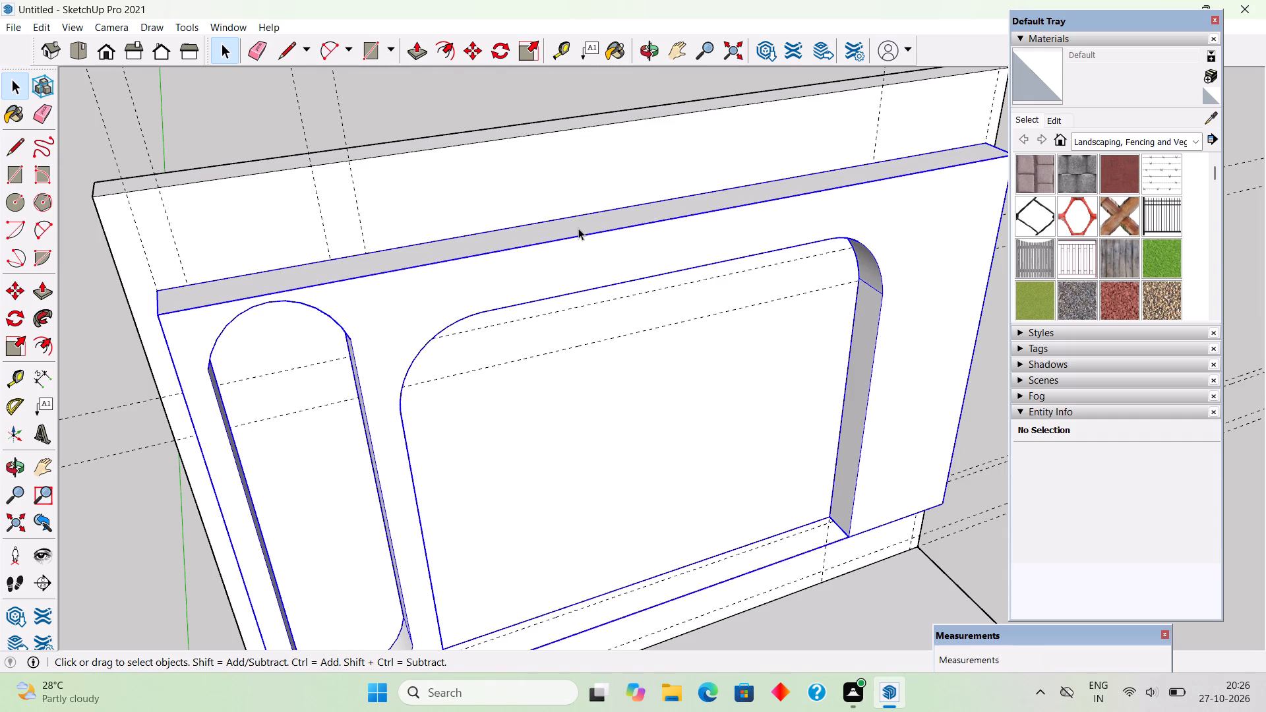
pyautogui.press('p')
pyautogui.click(585, 222)
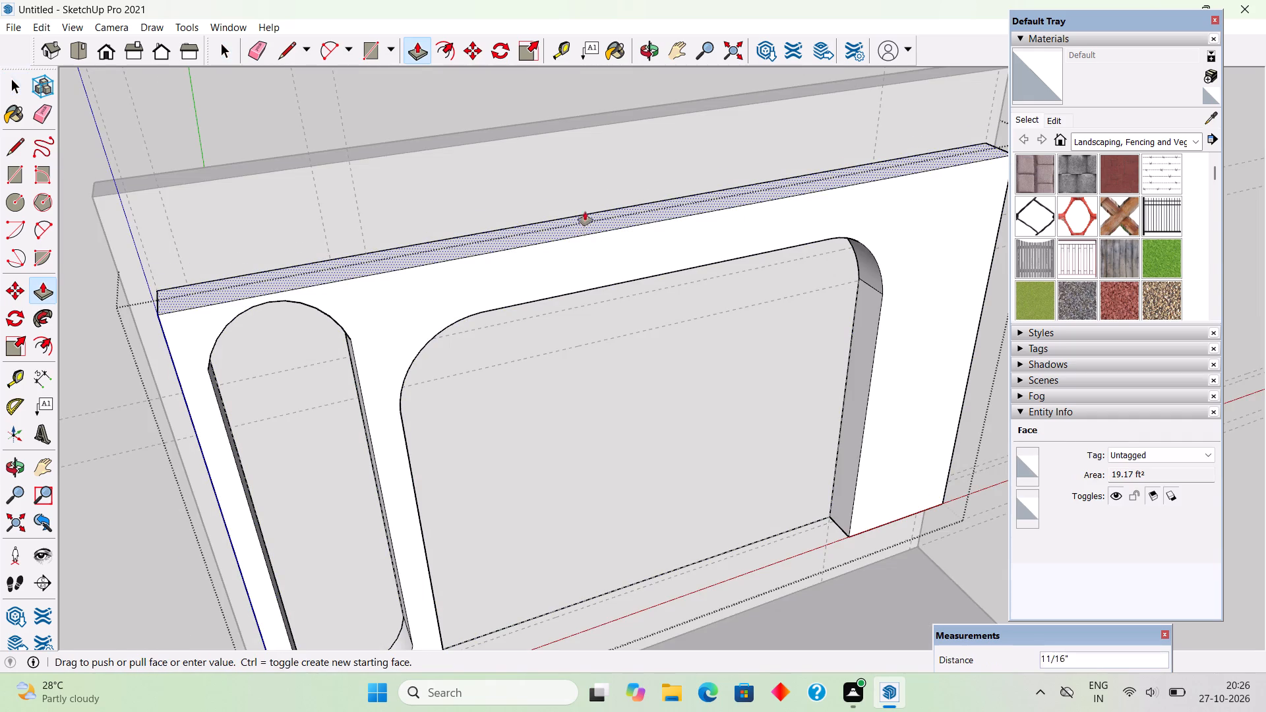
pyautogui.click(576, 179)
pyautogui.press('p')
pyautogui.scroll(-10, 592, 291)
pyautogui.moveTo(663, 403); pyautogui.dragTo(574, 226, button='middle')
pyautogui.click(581, 174)
pyautogui.scroll(3, 512, 370)
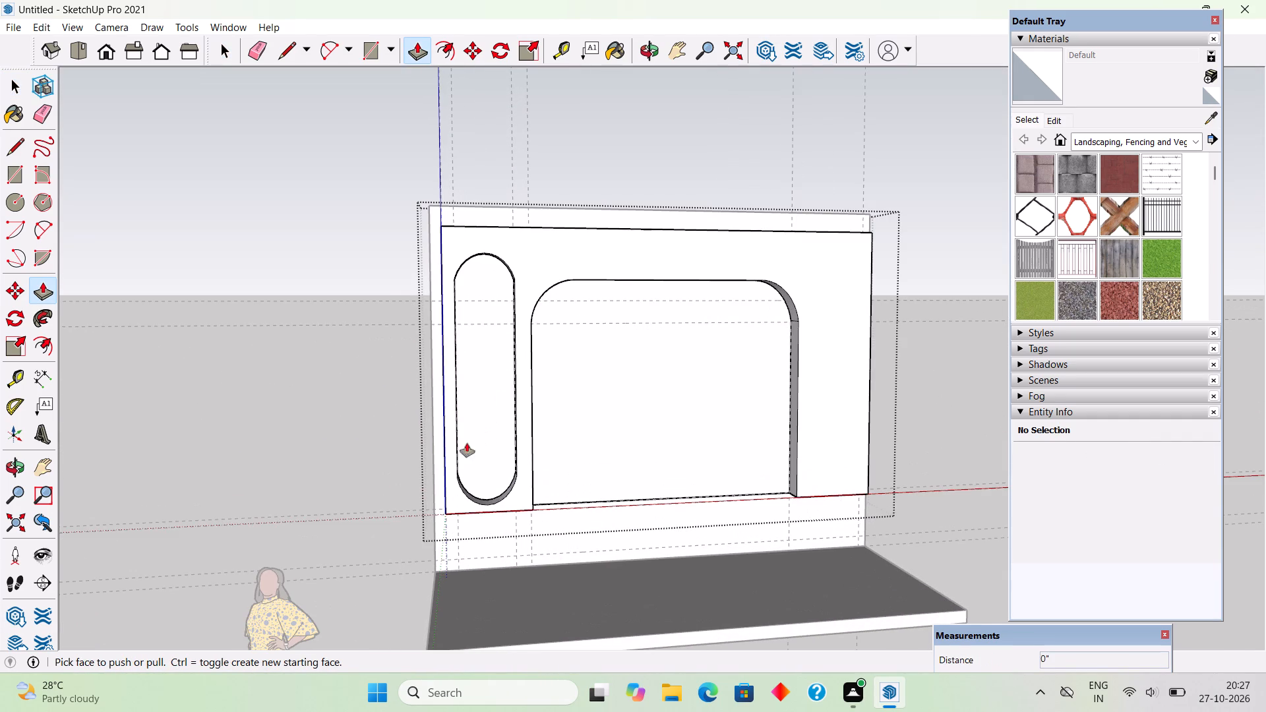
pyautogui.press('space')
pyautogui.click(365, 447)
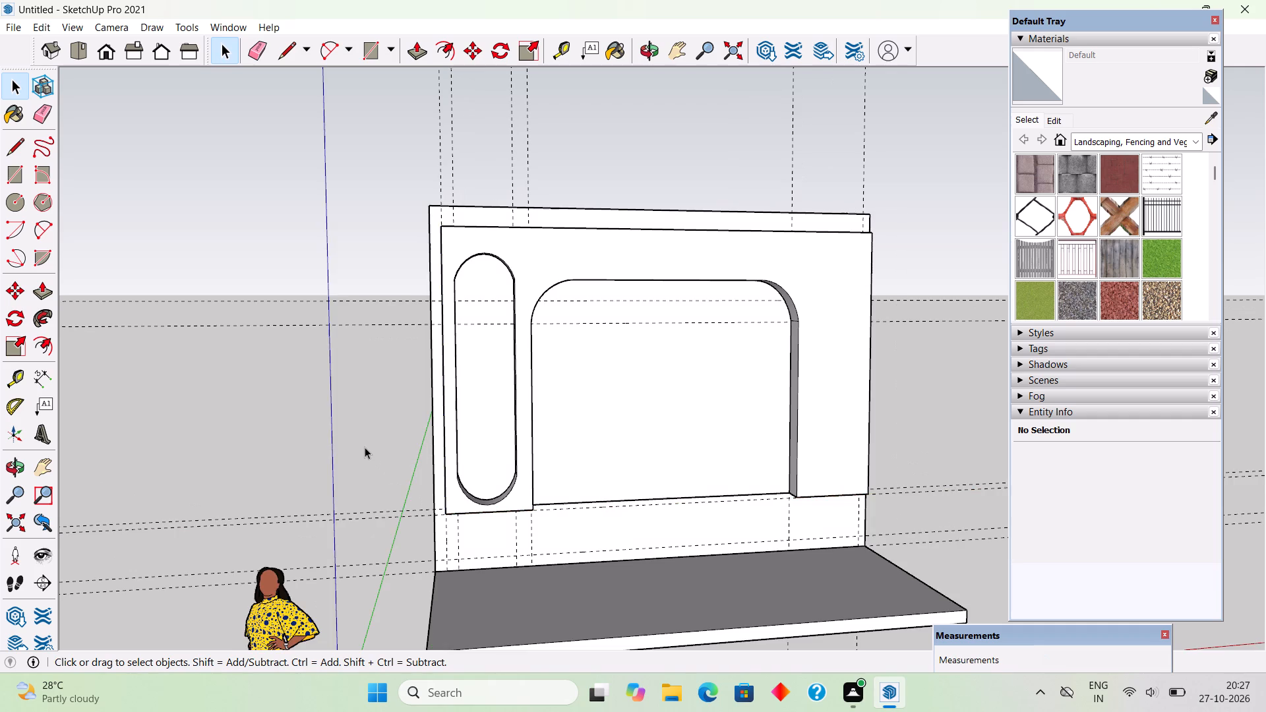
# Draw a 19' 2" by 3" rectangle on the back wall directly beneath the panel, spanning the panel's full width.
pyautogui.moveTo(460, 430); pyautogui.dragTo(424, 498, button='middle')
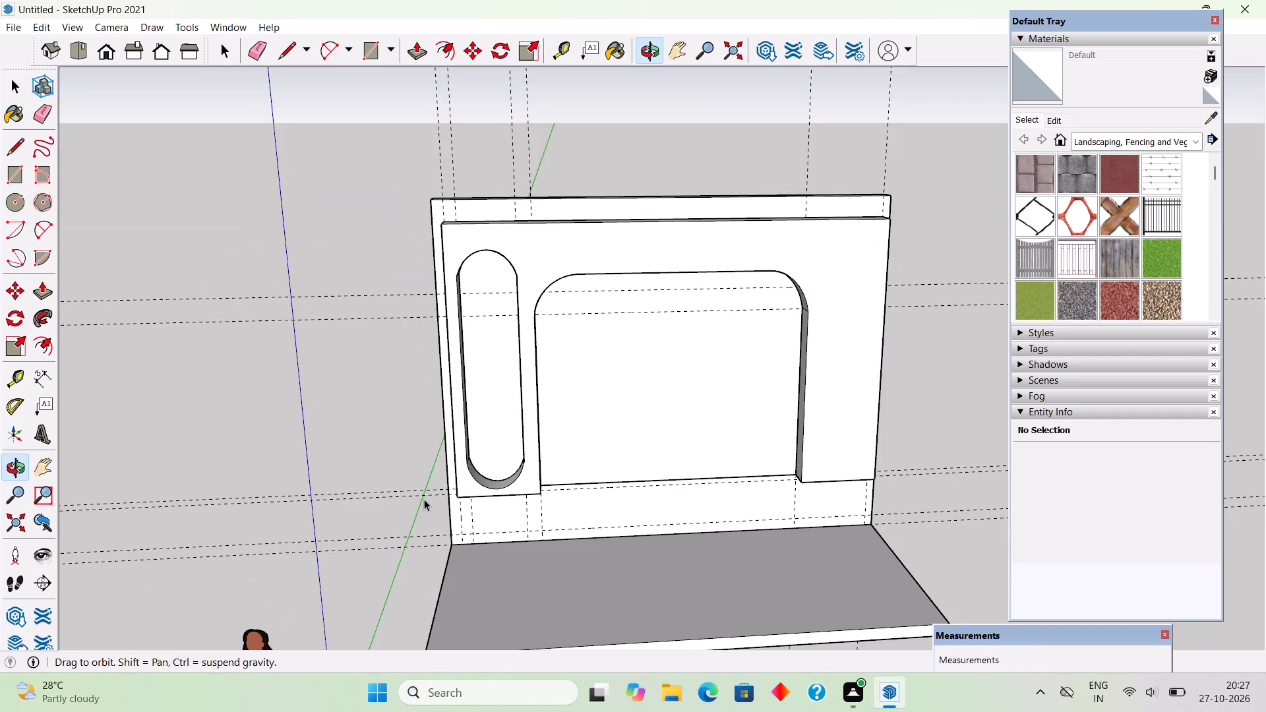
pyautogui.scroll(4, 424, 499)
pyautogui.moveTo(531, 472); pyautogui.dragTo(623, 338, button='middle')
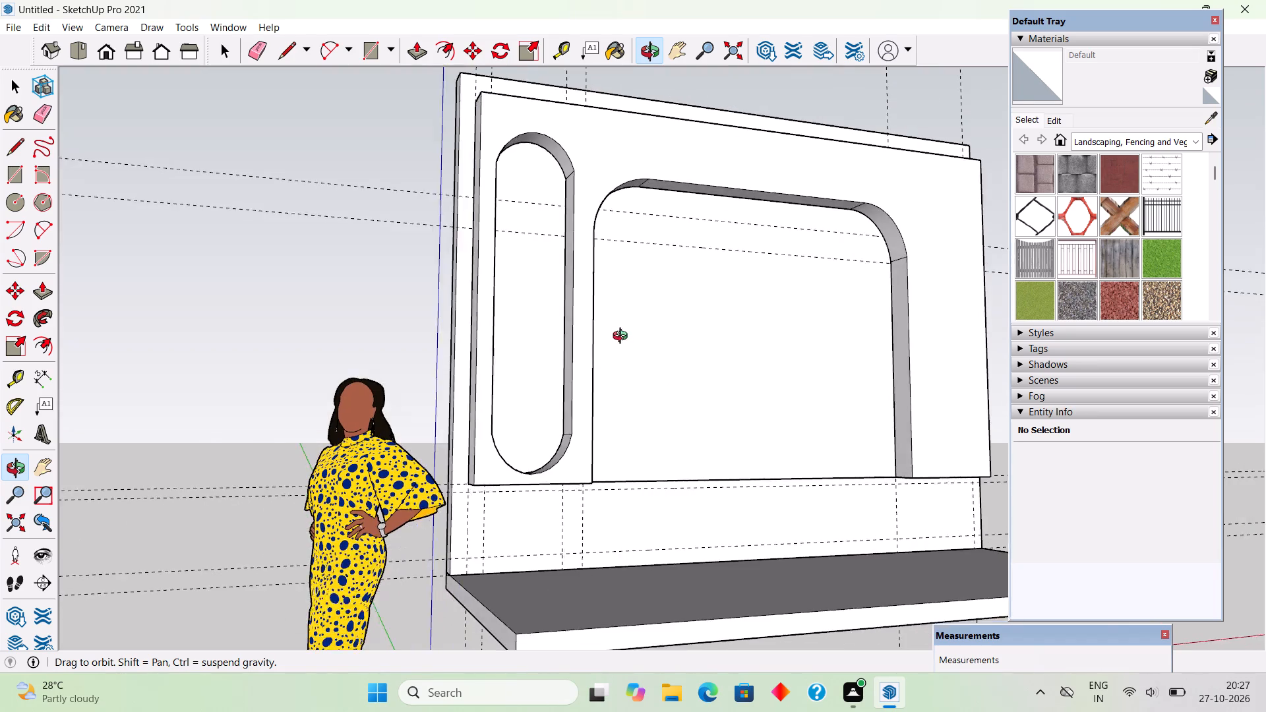
pyautogui.moveTo(623, 338); pyautogui.dragTo(551, 343, button='middle')
pyautogui.scroll(3, 524, 481)
pyautogui.moveTo(621, 562); pyautogui.dragTo(624, 537, button='middle')
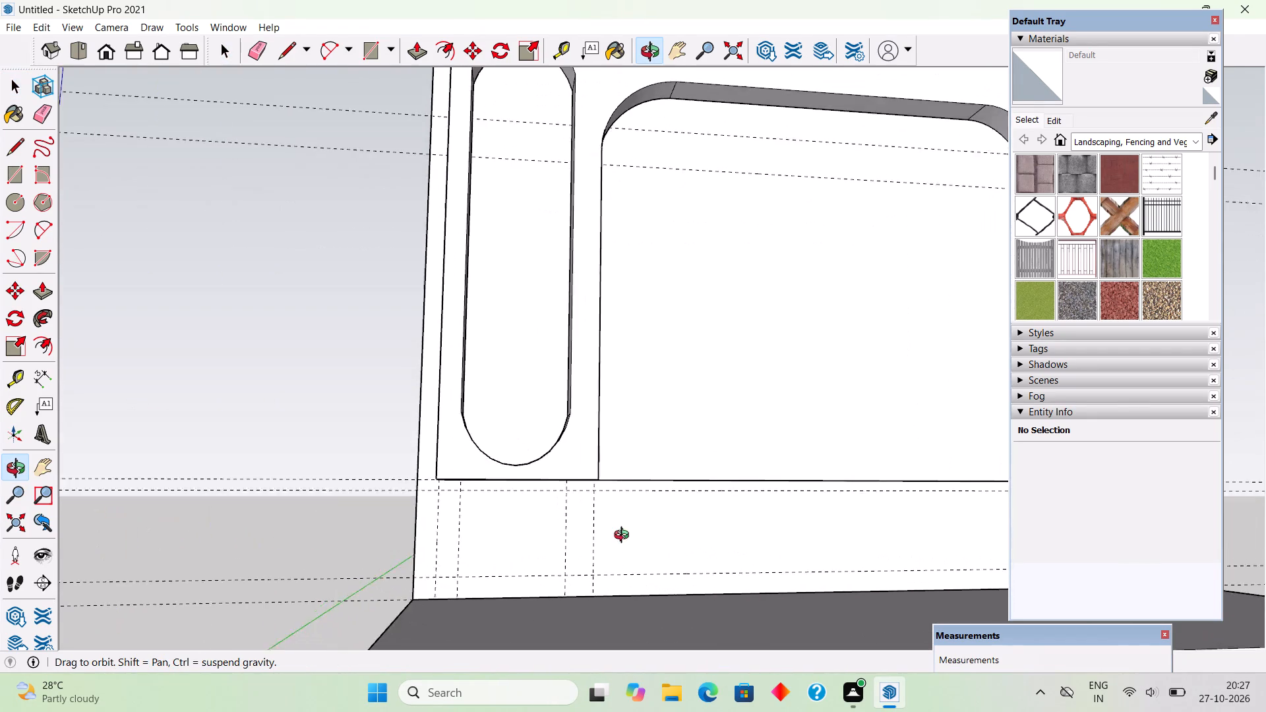
pyautogui.moveTo(624, 537); pyautogui.dragTo(662, 477, button='middle')
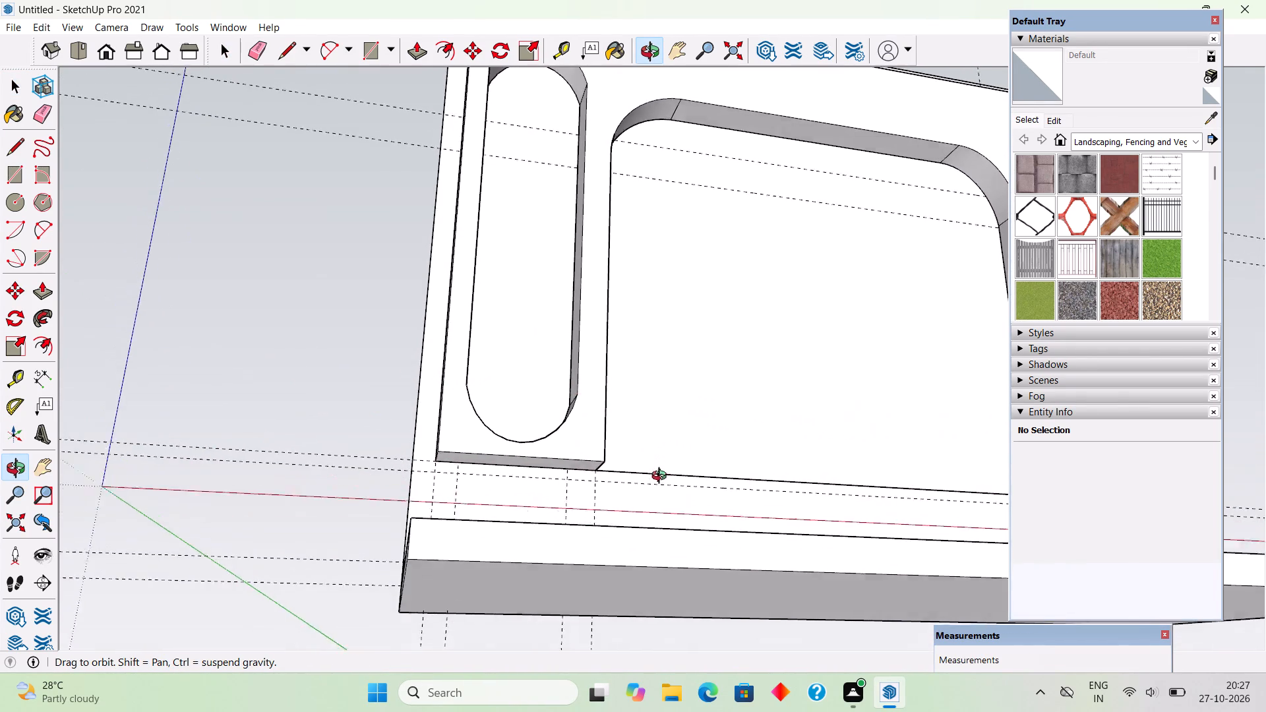
pyautogui.moveTo(662, 477); pyautogui.dragTo(669, 502, button='middle')
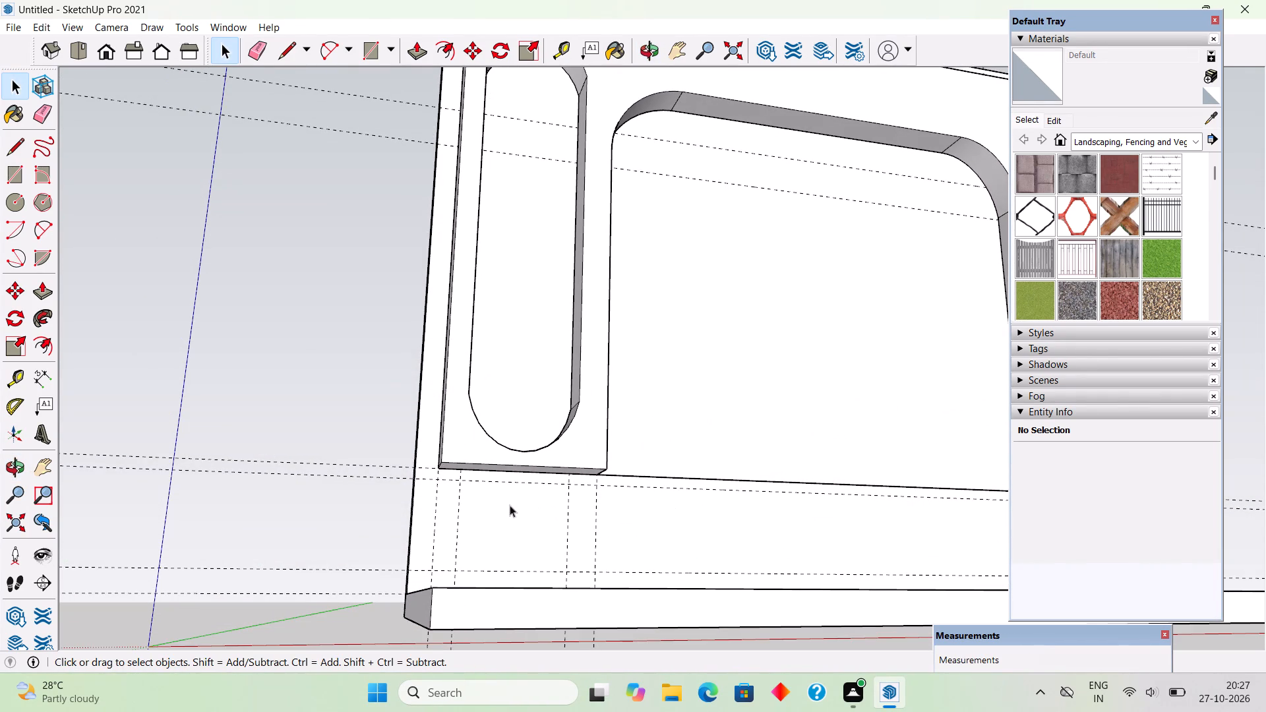
pyautogui.press('r')
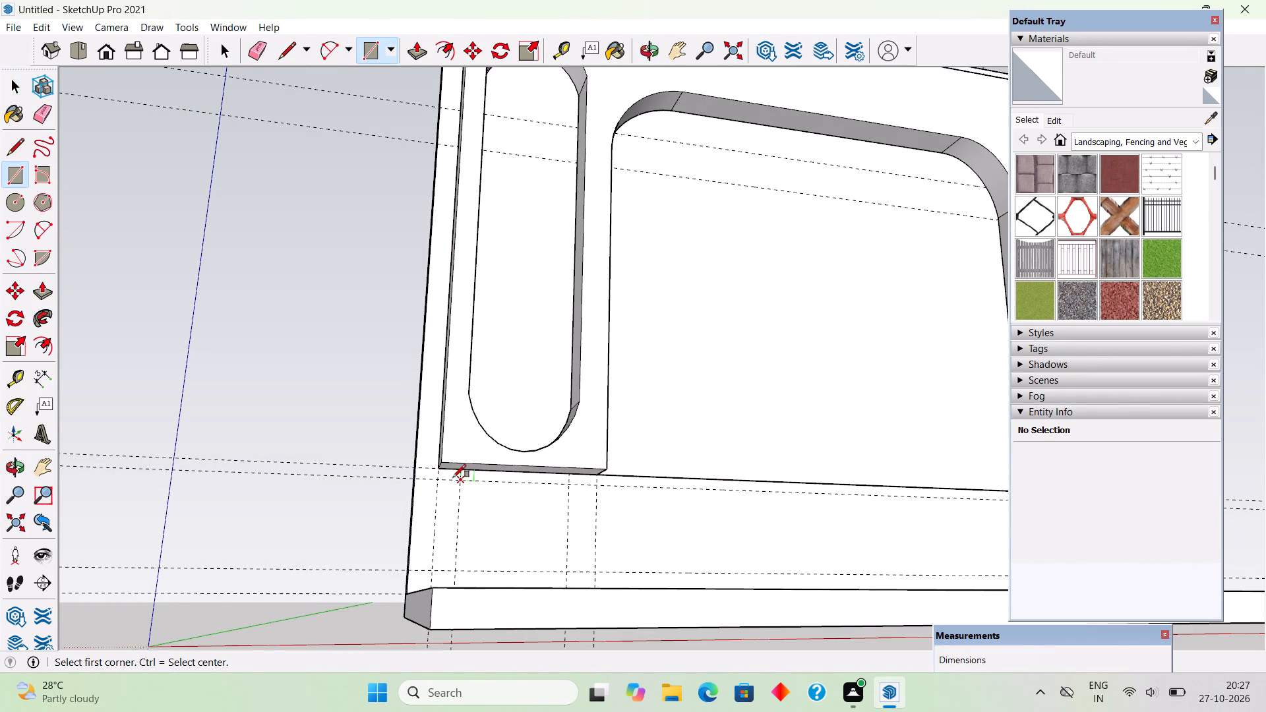
pyautogui.scroll(10, 450, 476)
pyautogui.click(427, 460)
pyautogui.scroll(-6, 371, 477)
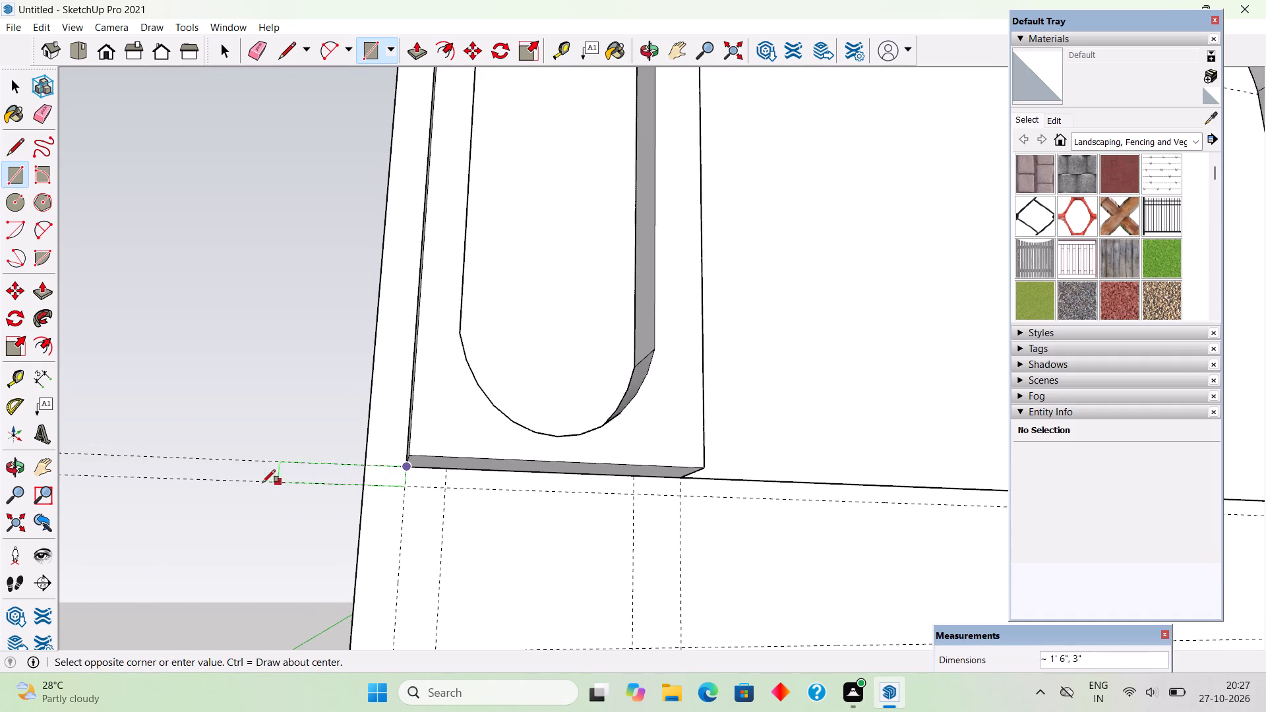
pyautogui.scroll(-13, 262, 483)
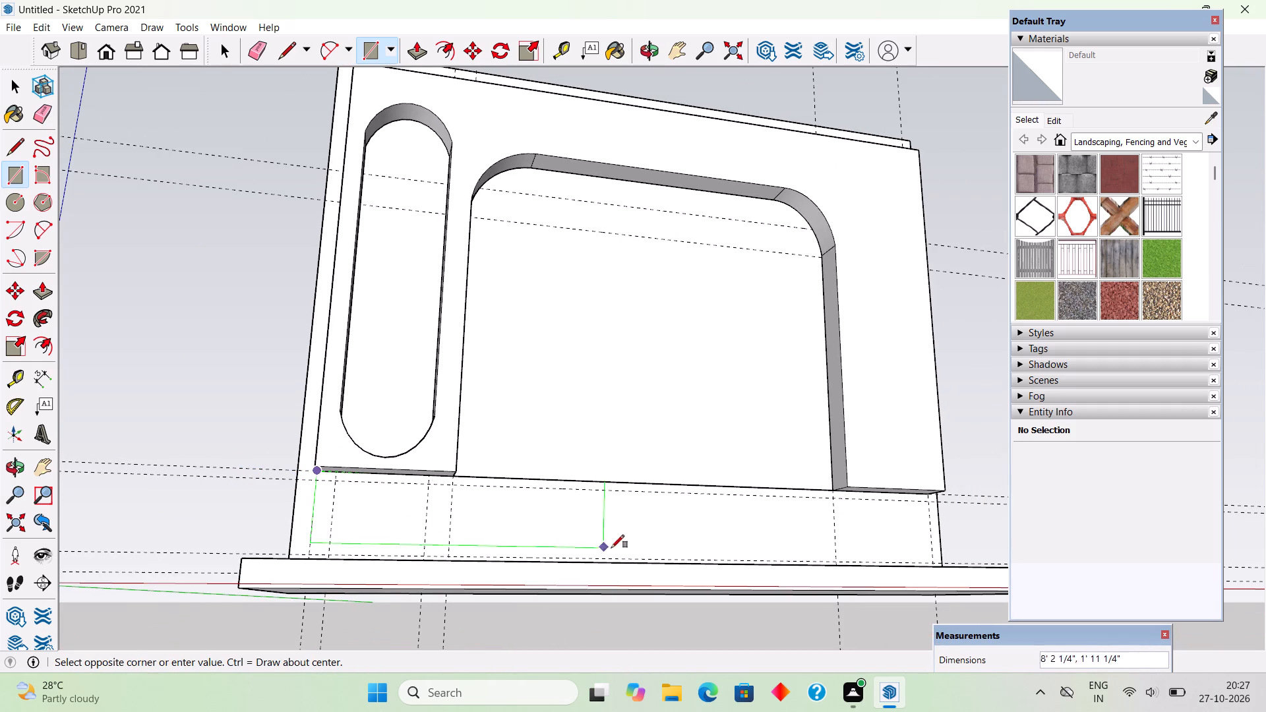
pyautogui.scroll(-1, 535, 519)
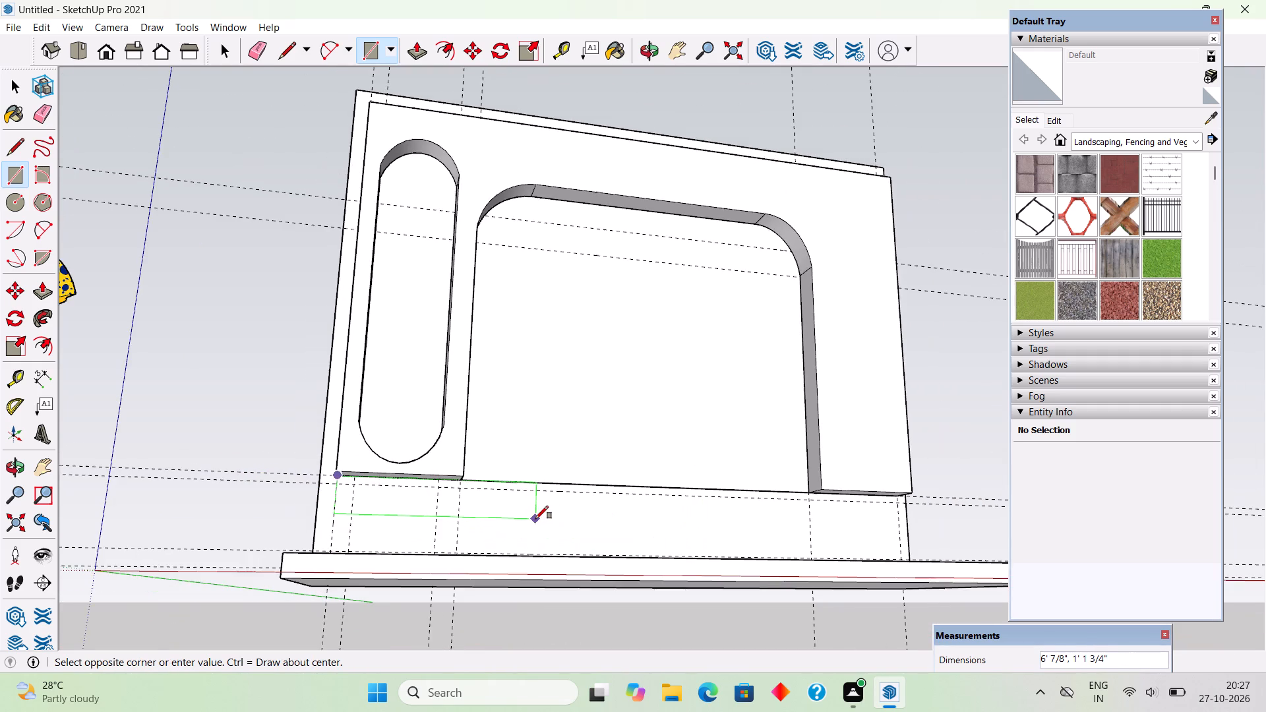
pyautogui.scroll(-1, 535, 519)
pyautogui.scroll(4, 775, 542)
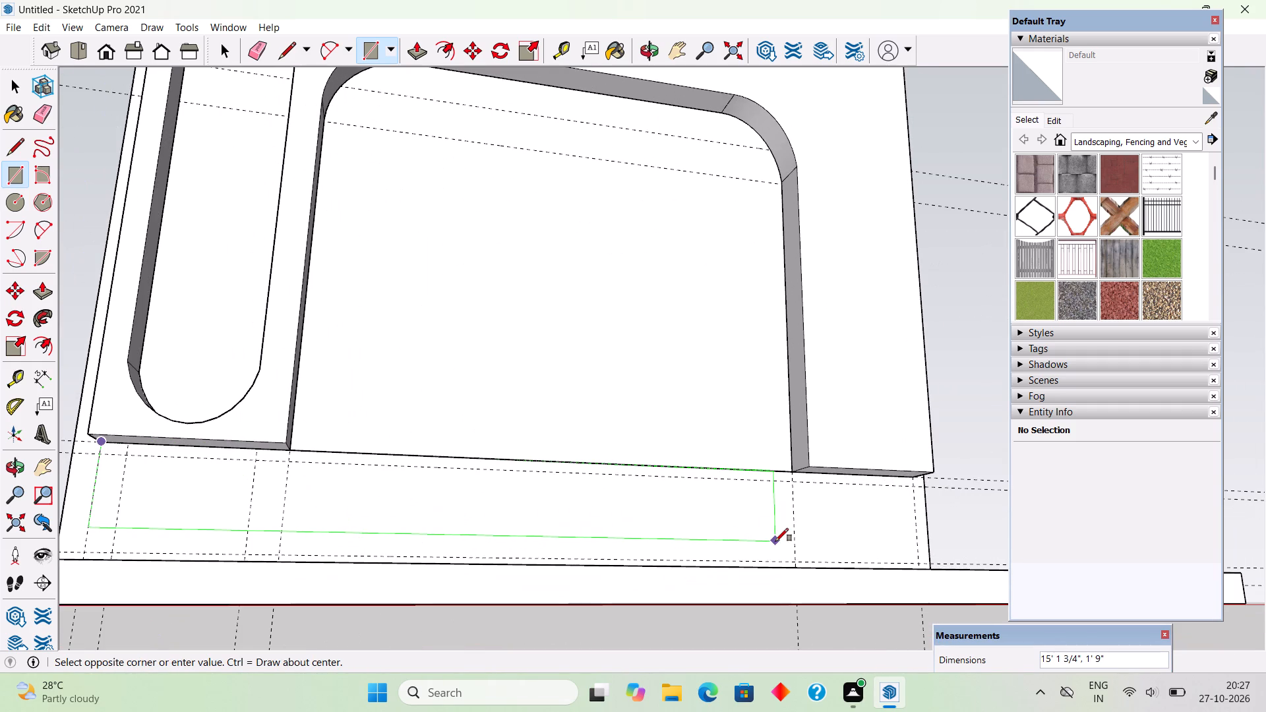
pyautogui.scroll(-3, 691, 527)
pyautogui.scroll(3, 869, 502)
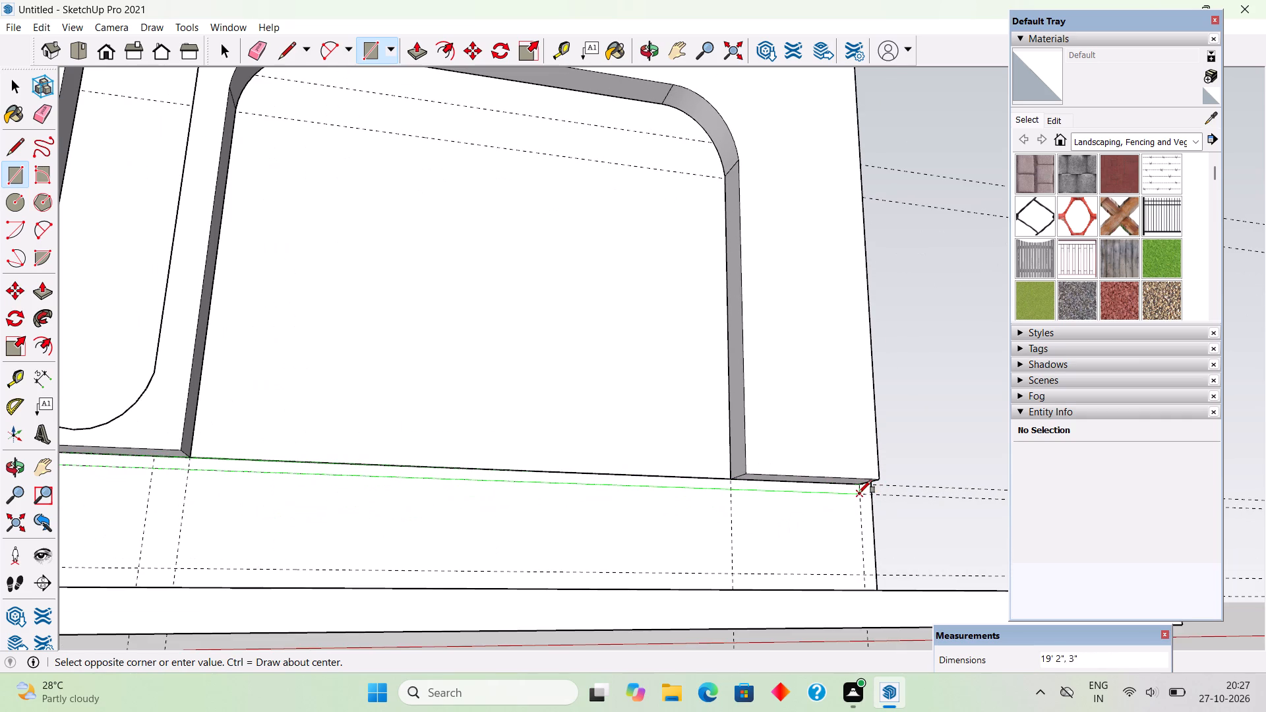
pyautogui.click(859, 493)
# Push/Pull the thin strip beneath the panel 1' out to the panel's front face, and a further 8" beyond it.
pyautogui.moveTo(850, 533); pyautogui.dragTo(864, 627, button='middle')
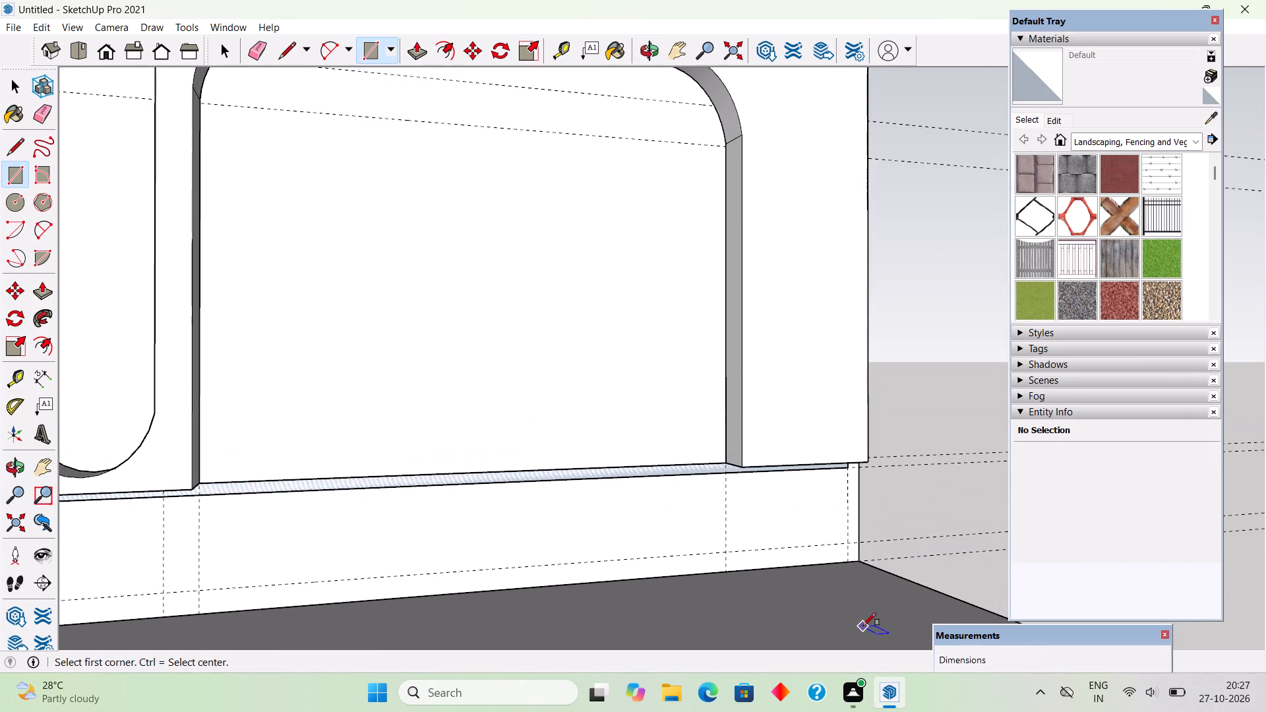
pyautogui.press('p')
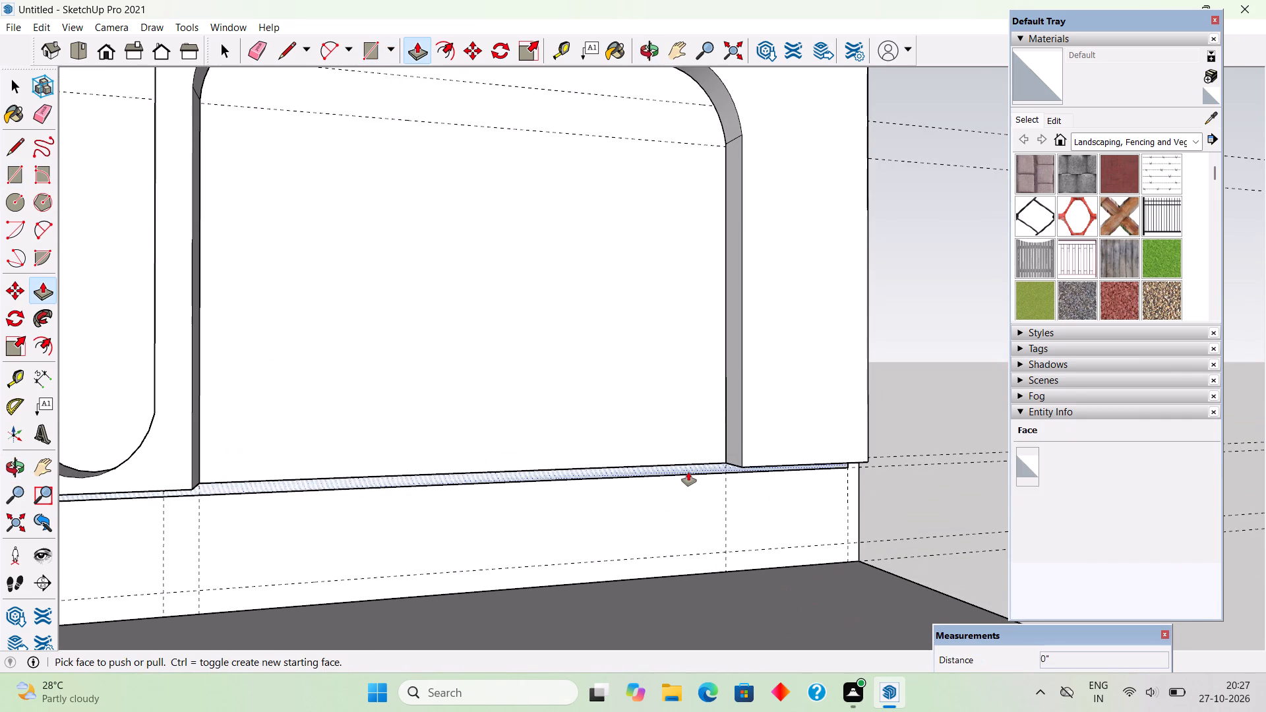
pyautogui.click(688, 472)
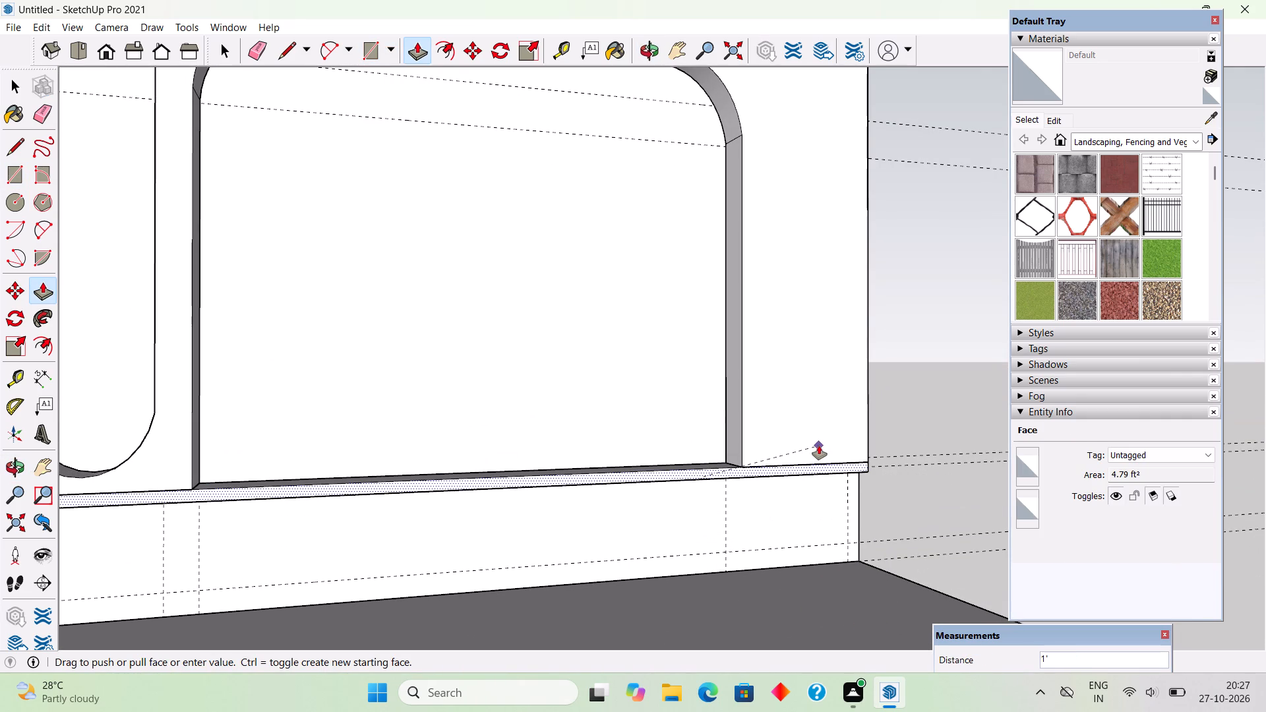
pyautogui.click(819, 446)
pyautogui.click(721, 474)
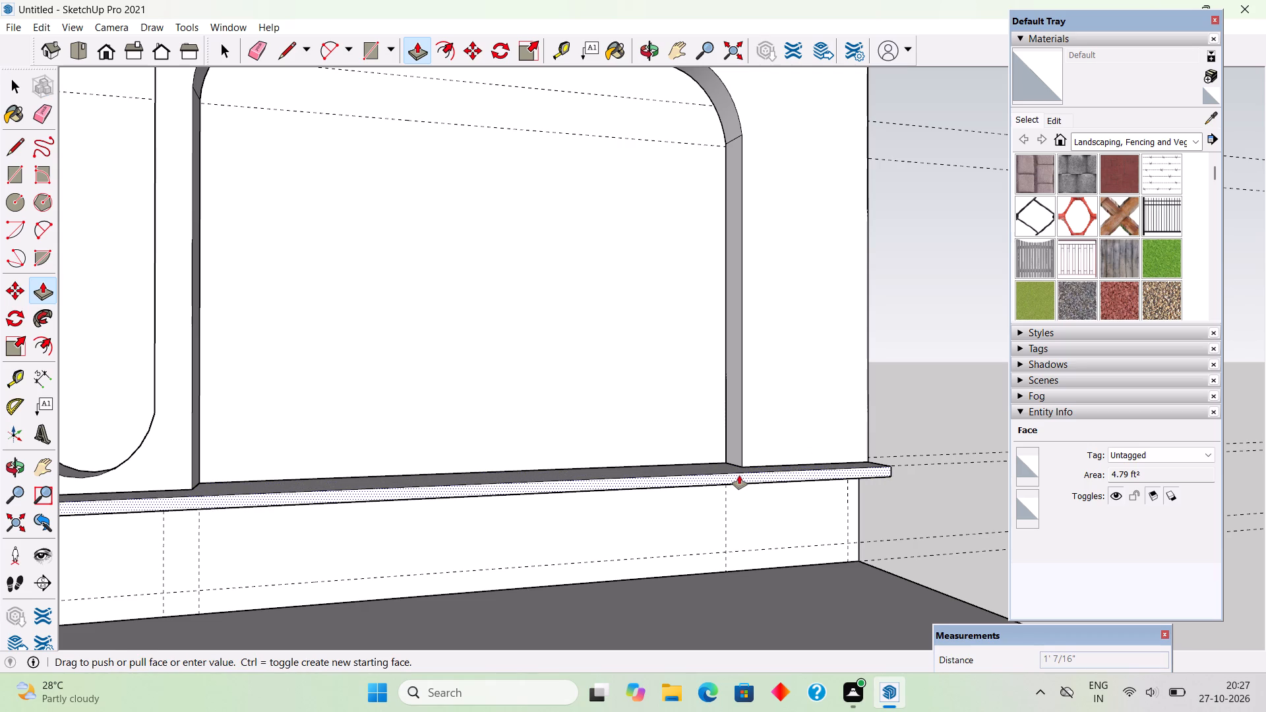
pyautogui.write('8"')
pyautogui.press('Return')
pyautogui.press('space')
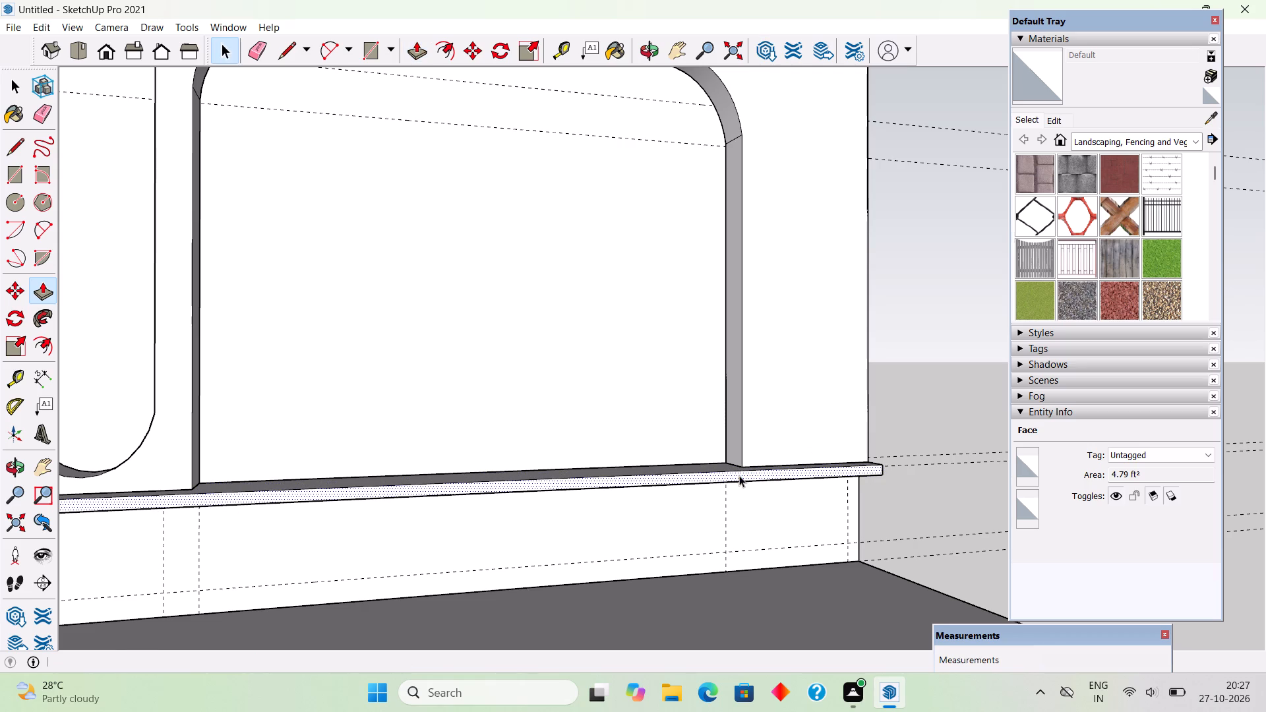
# Push/Pull the front face of the ledge beneath the panel outward by another 9".
pyautogui.moveTo(729, 460); pyautogui.dragTo(627, 646, button='middle')
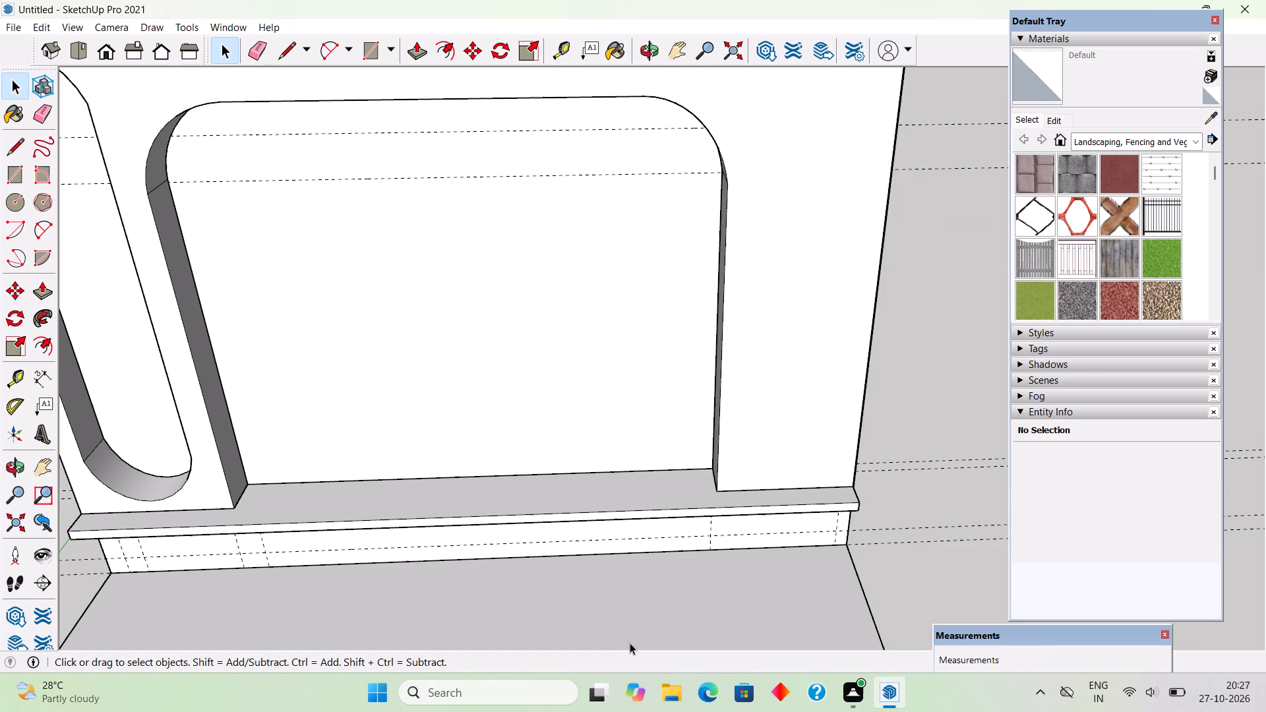
pyautogui.moveTo(638, 671); pyautogui.dragTo(703, 700, button='middle')
pyautogui.scroll(-2, 769, 469)
pyautogui.moveTo(758, 494); pyautogui.dragTo(767, 556, button='middle')
pyautogui.scroll(-1, 763, 538)
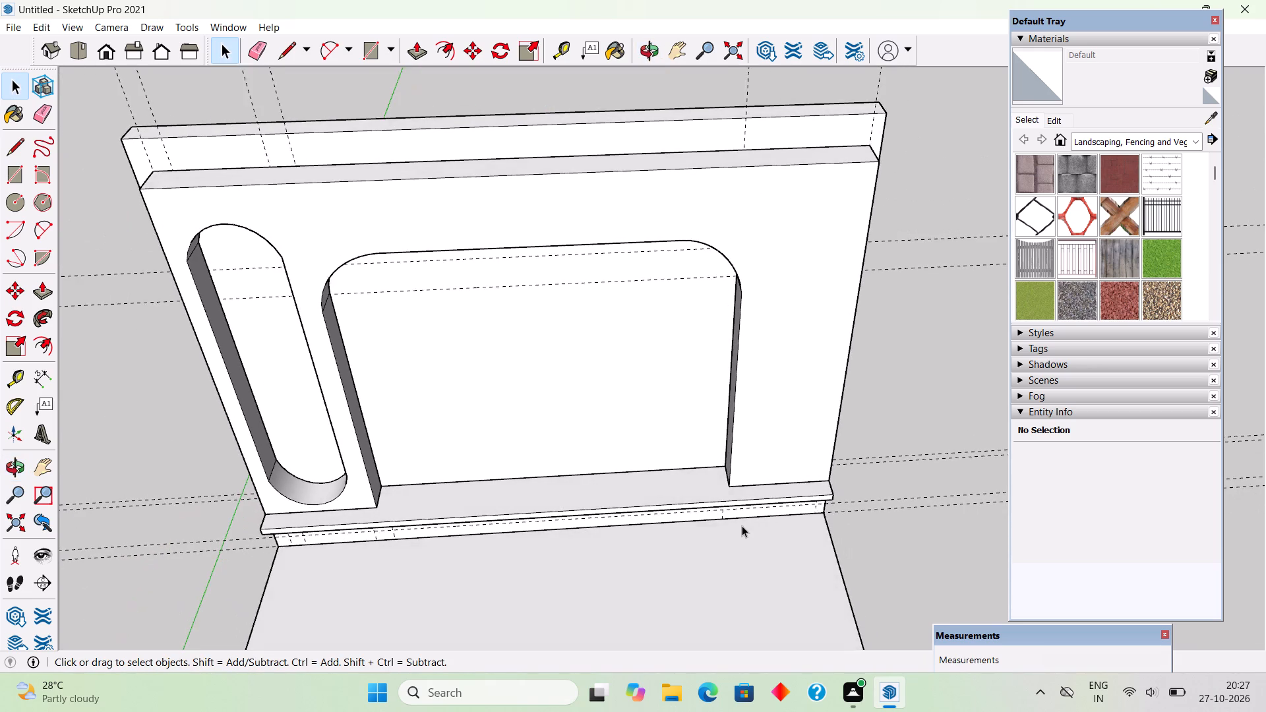
pyautogui.scroll(4, 724, 500)
pyautogui.click(729, 504)
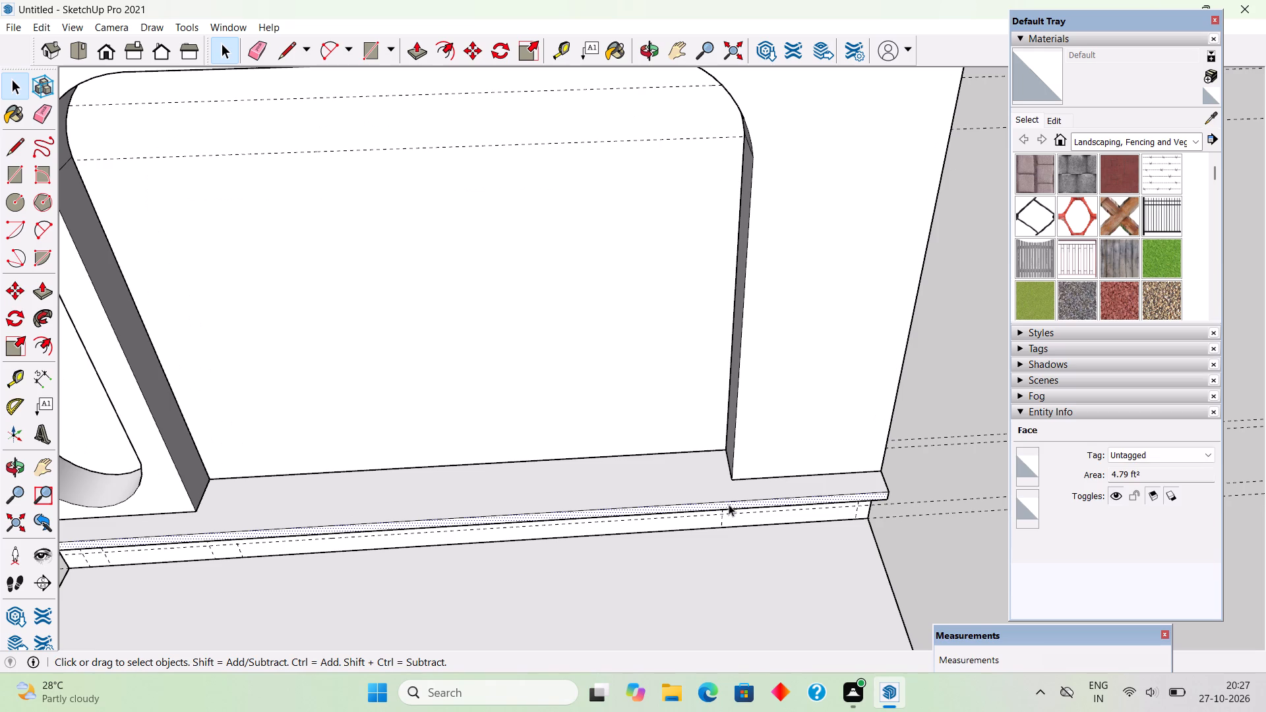
pyautogui.press('p')
pyautogui.click(729, 504)
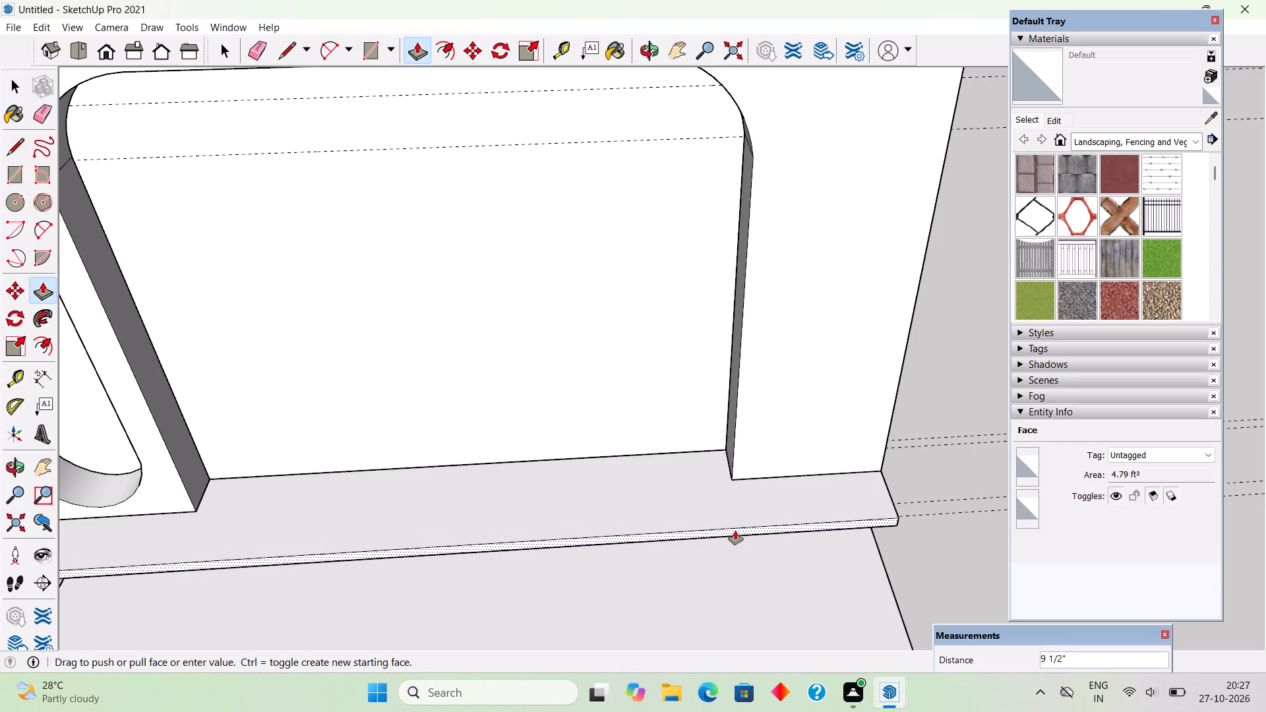
pyautogui.write('9"')
pyautogui.press('Return')
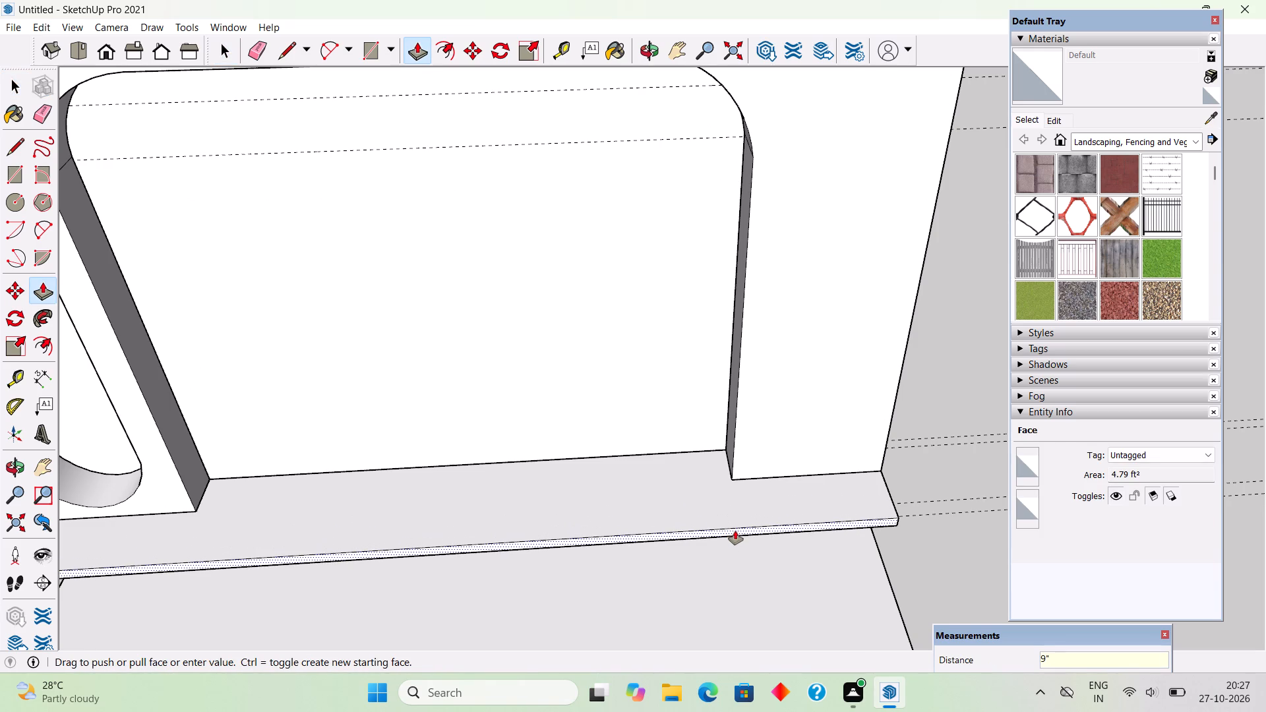
pyautogui.press('space')
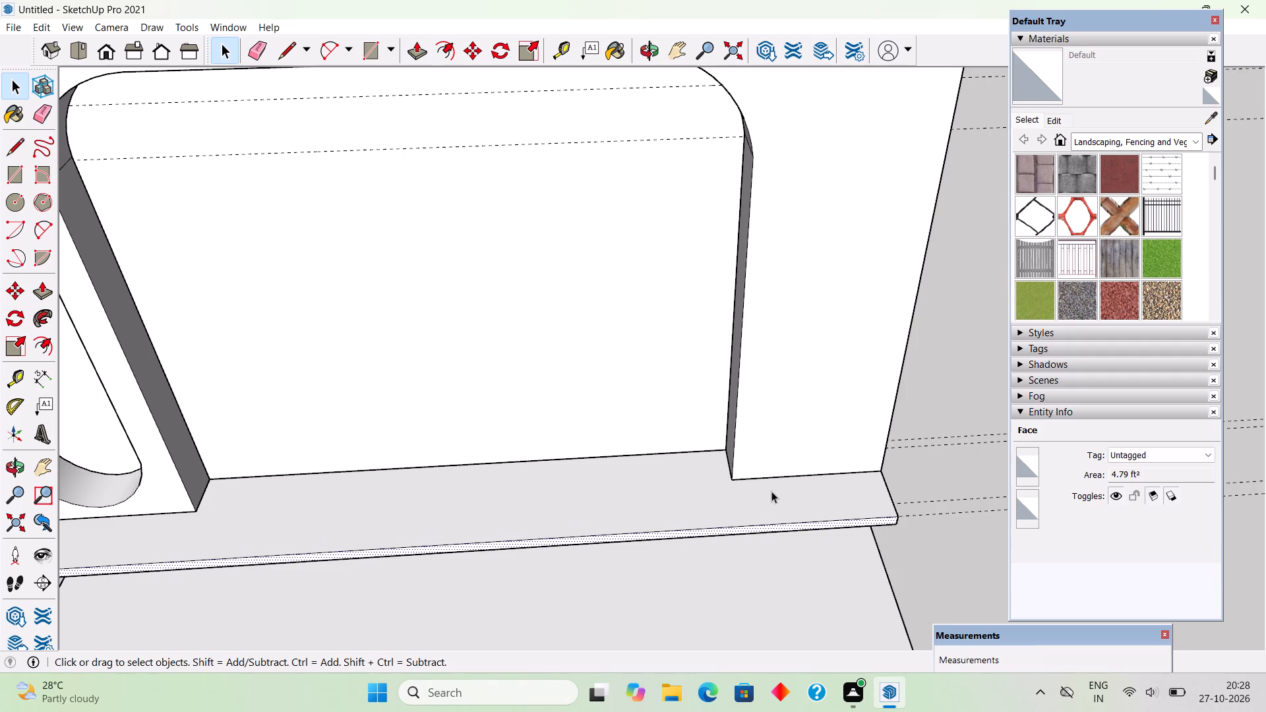
# Add guide lines across the ledge's top along the bottom depth edges at both sides of the large opening.
pyautogui.moveTo(770, 502); pyautogui.dragTo(774, 599, button='middle')
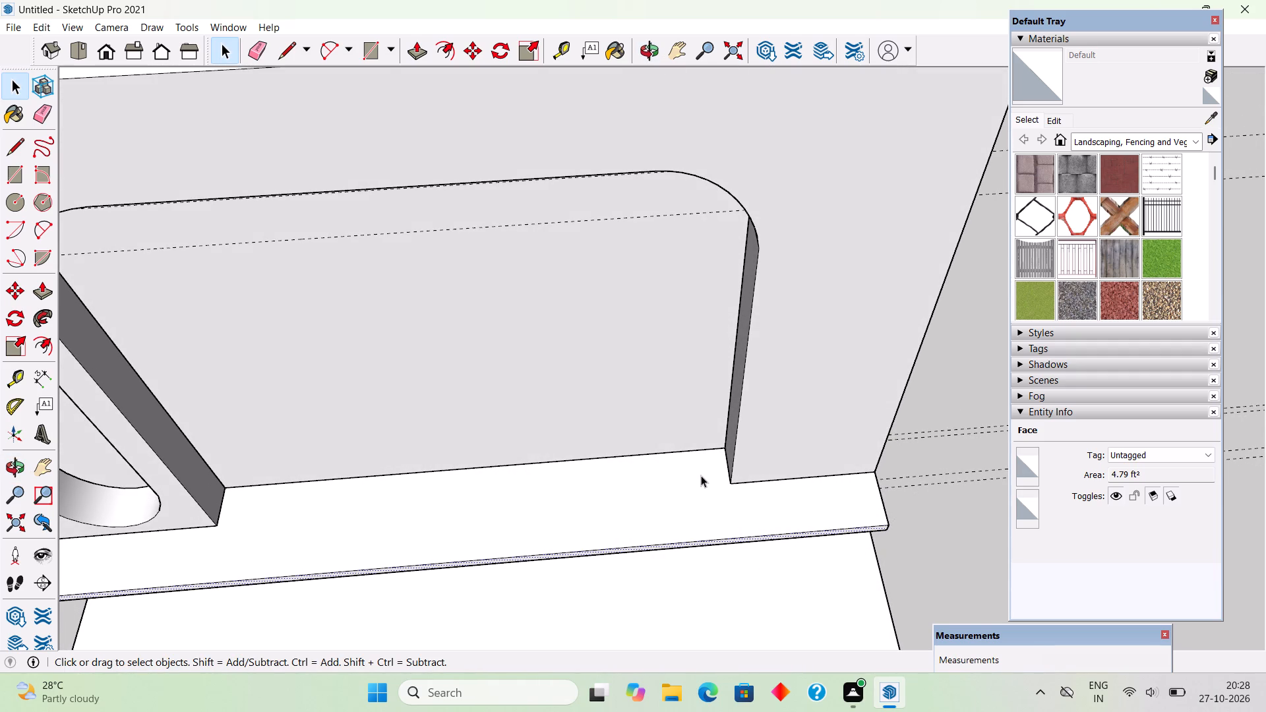
pyautogui.press('t')
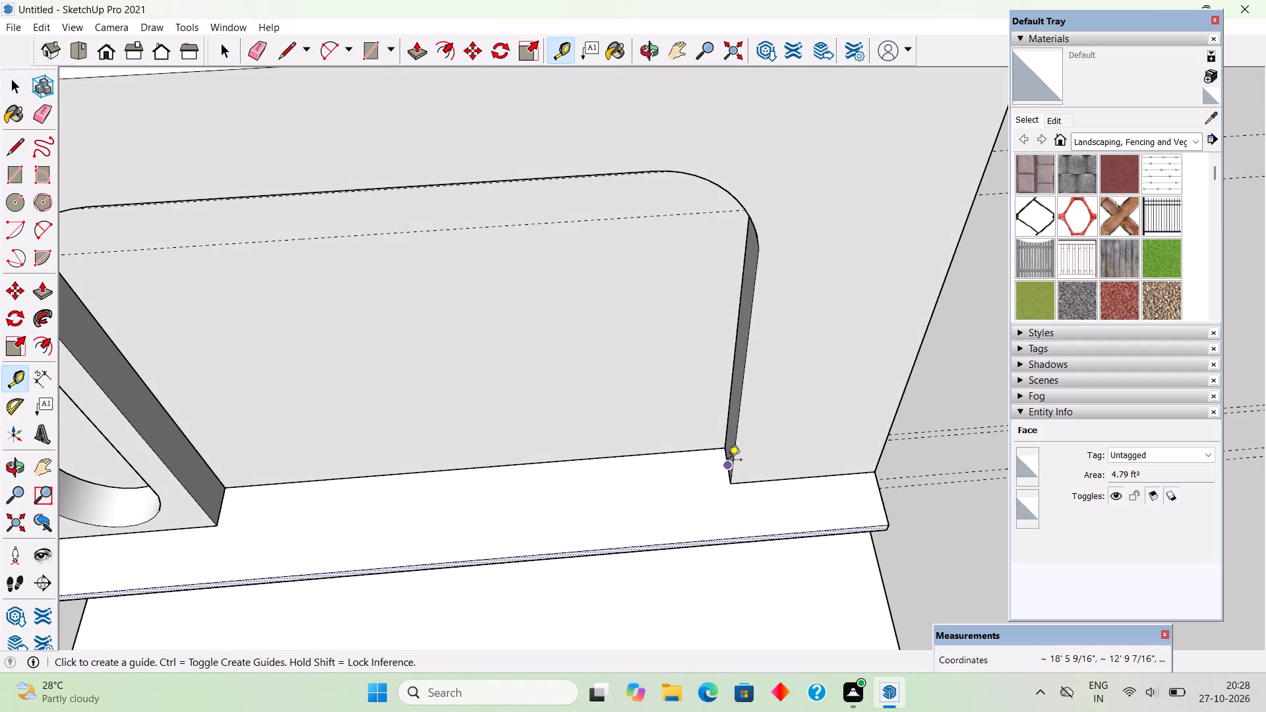
pyautogui.doubleClick(728, 461)
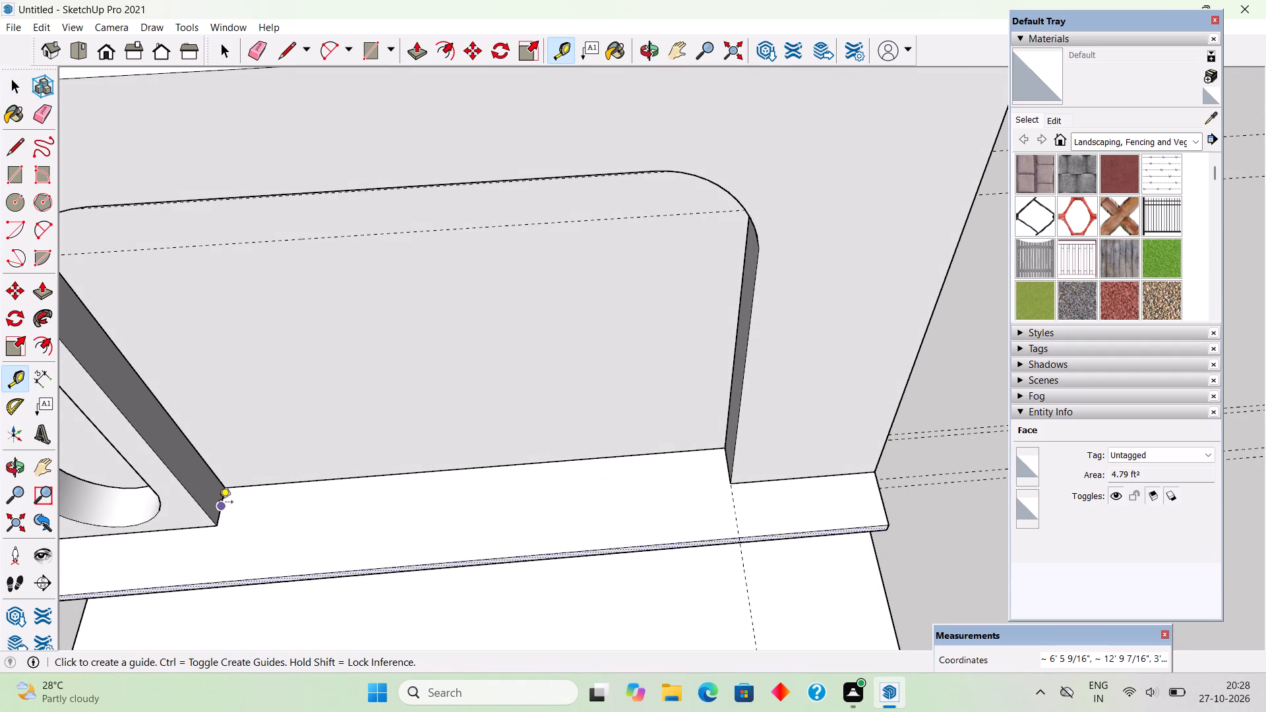
pyautogui.doubleClick(219, 503)
# Hide the panel group with the slot and opening to expose the ledge and back wall.
pyautogui.moveTo(253, 510); pyautogui.dragTo(364, 415, button='middle')
pyautogui.scroll(-8, 364, 415)
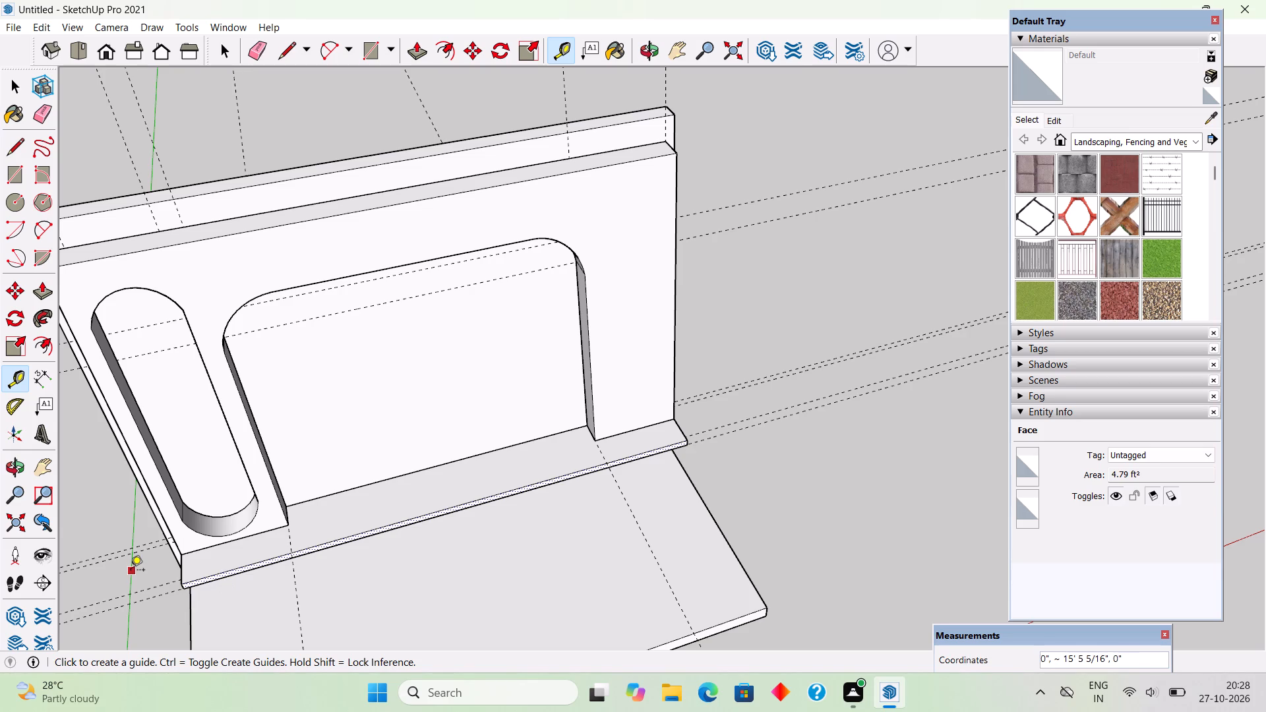
pyautogui.moveTo(121, 577); pyautogui.dragTo(89, 690, button='middle')
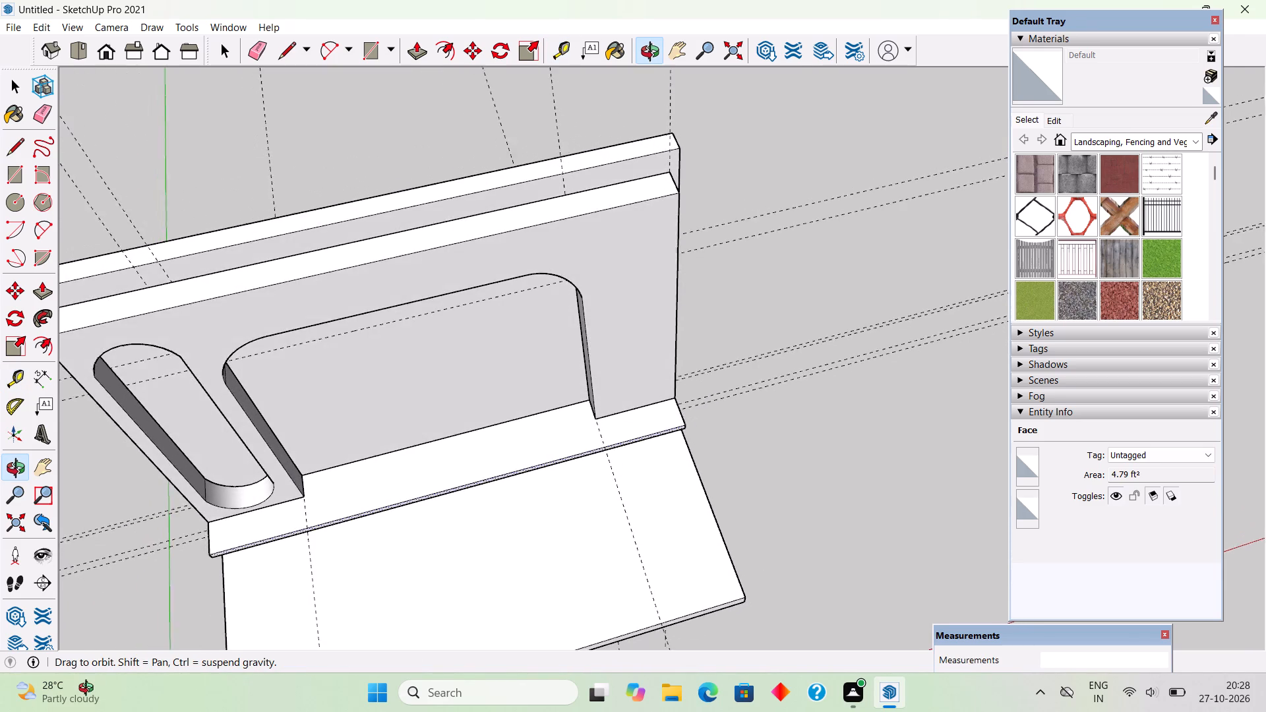
pyautogui.moveTo(89, 690); pyautogui.dragTo(83, 641, button='middle')
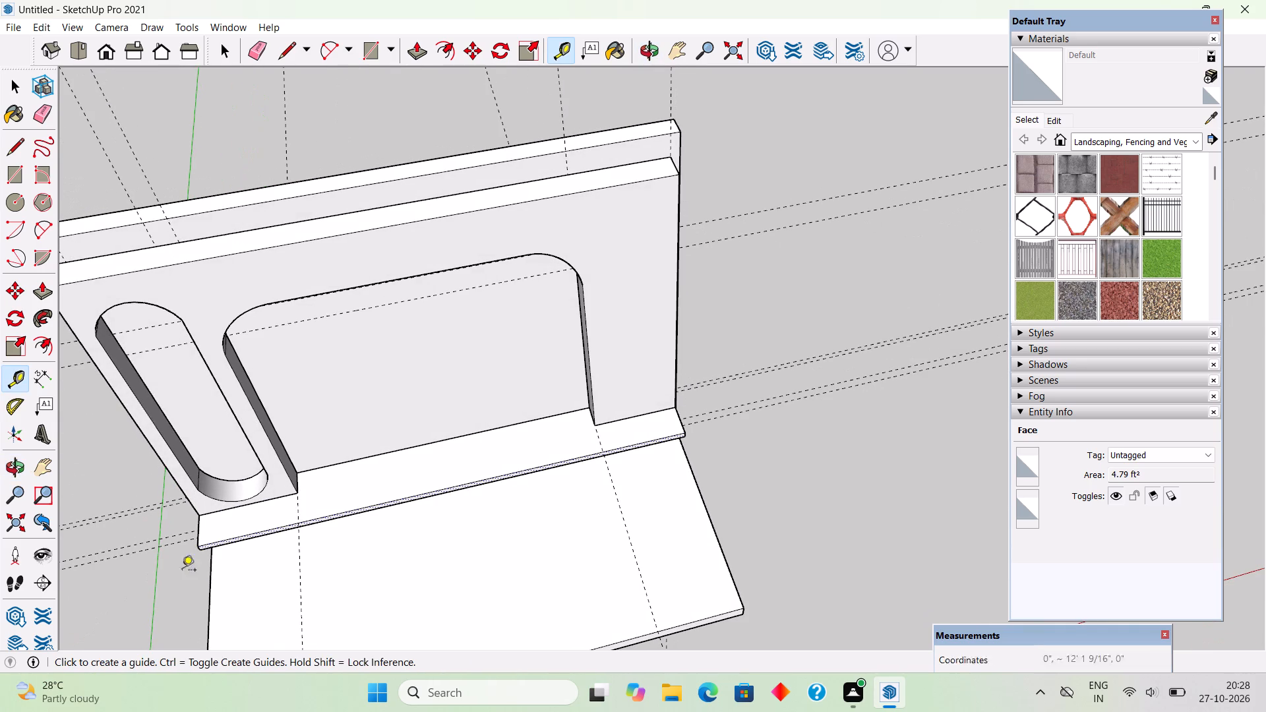
pyautogui.moveTo(661, 442); pyautogui.dragTo(530, 491, button='middle')
pyautogui.scroll(6, 529, 491)
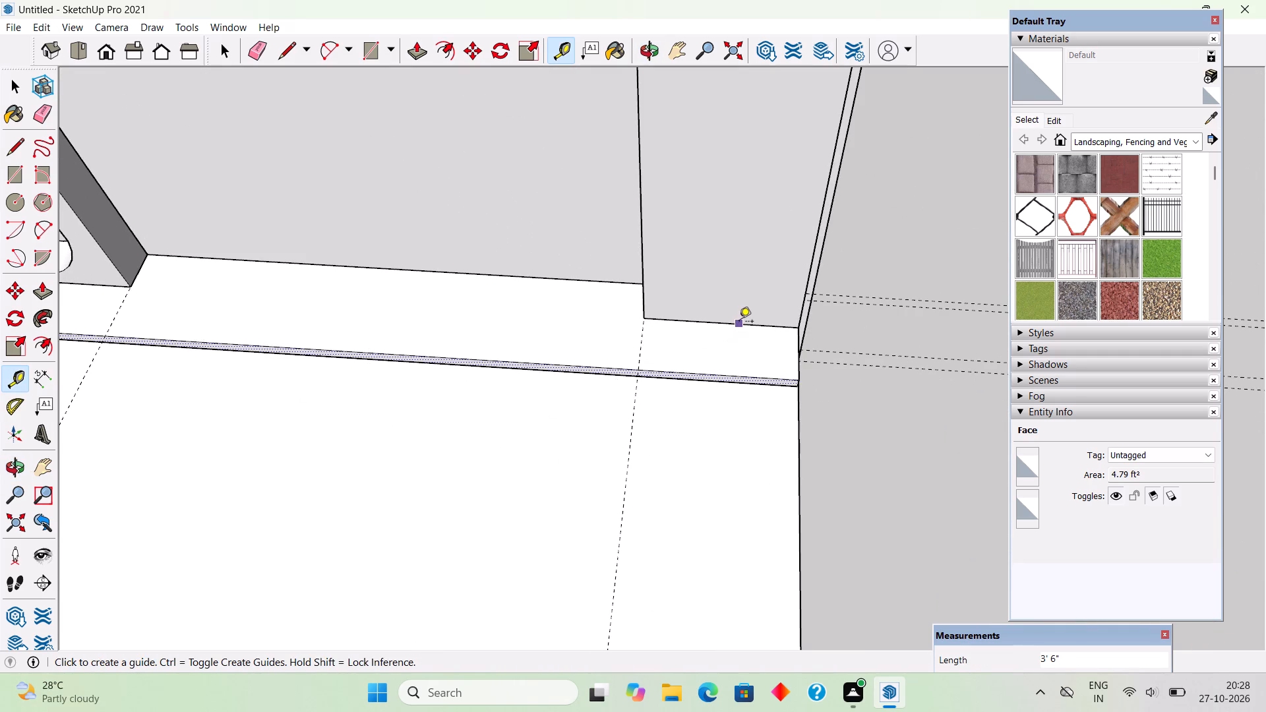
pyautogui.moveTo(732, 350); pyautogui.dragTo(742, 314, button='middle')
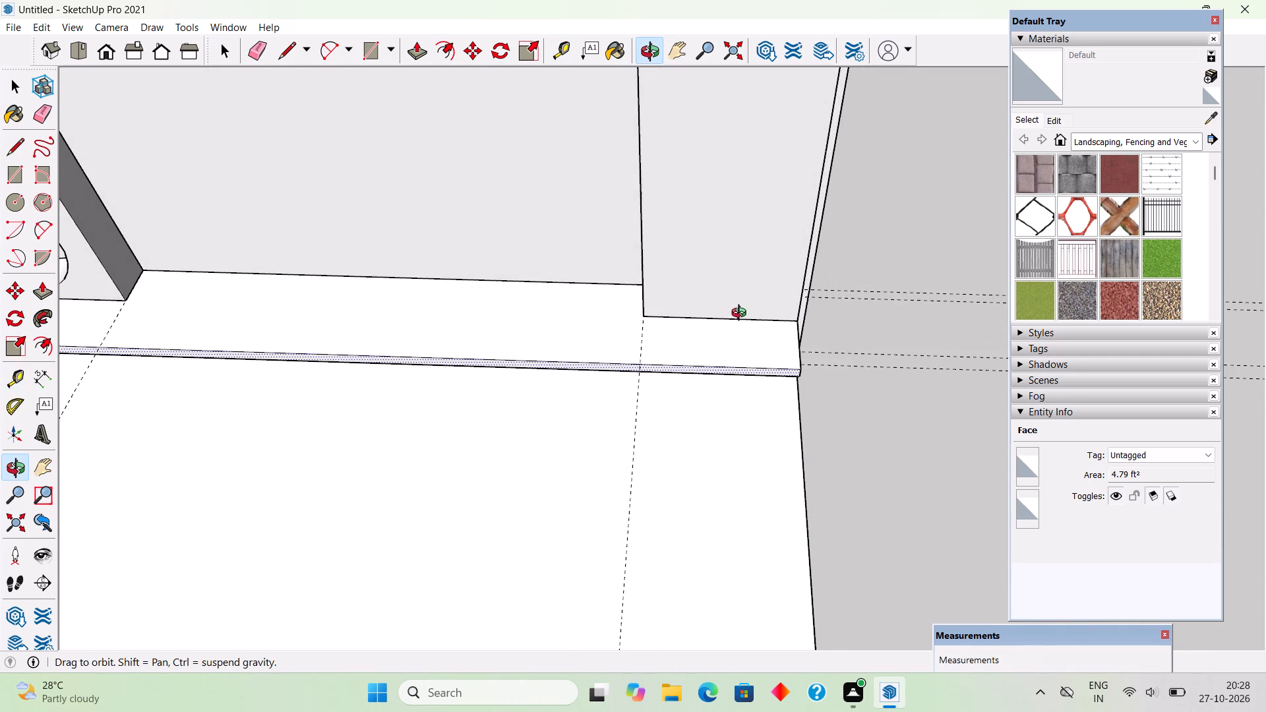
pyautogui.moveTo(742, 314); pyautogui.dragTo(741, 357, button='middle')
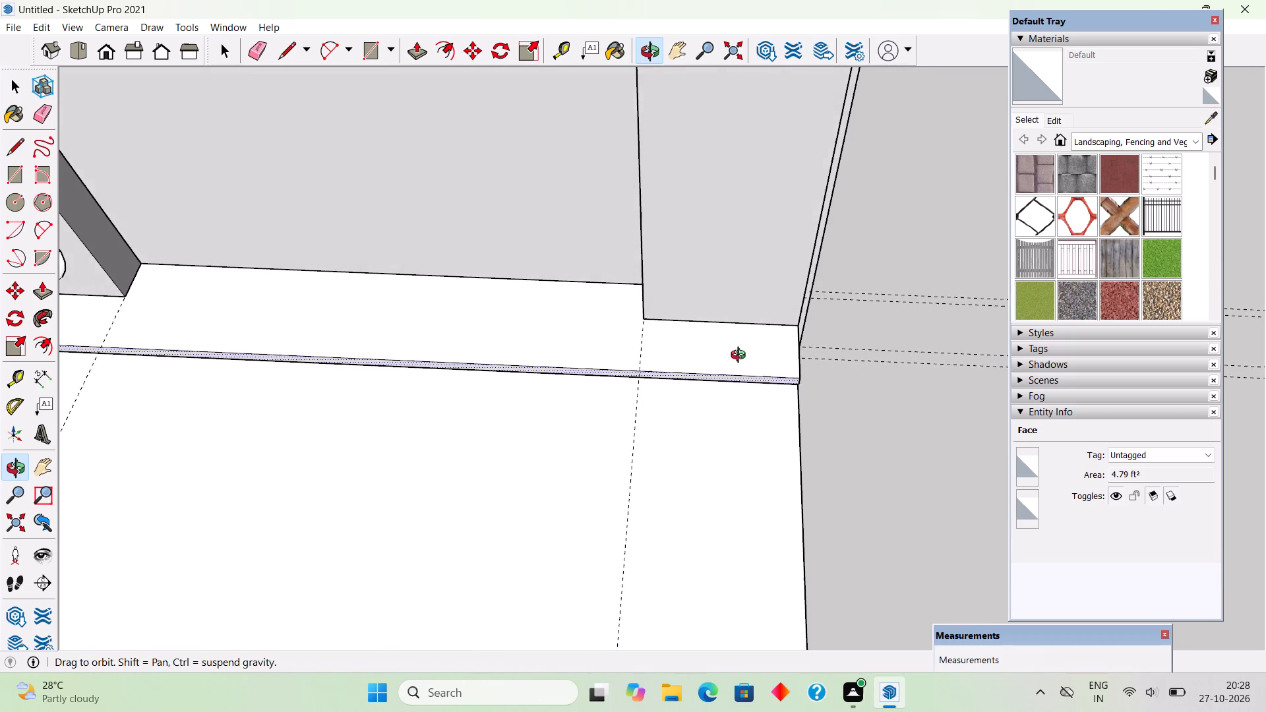
pyautogui.moveTo(741, 357); pyautogui.dragTo(741, 265, button='middle')
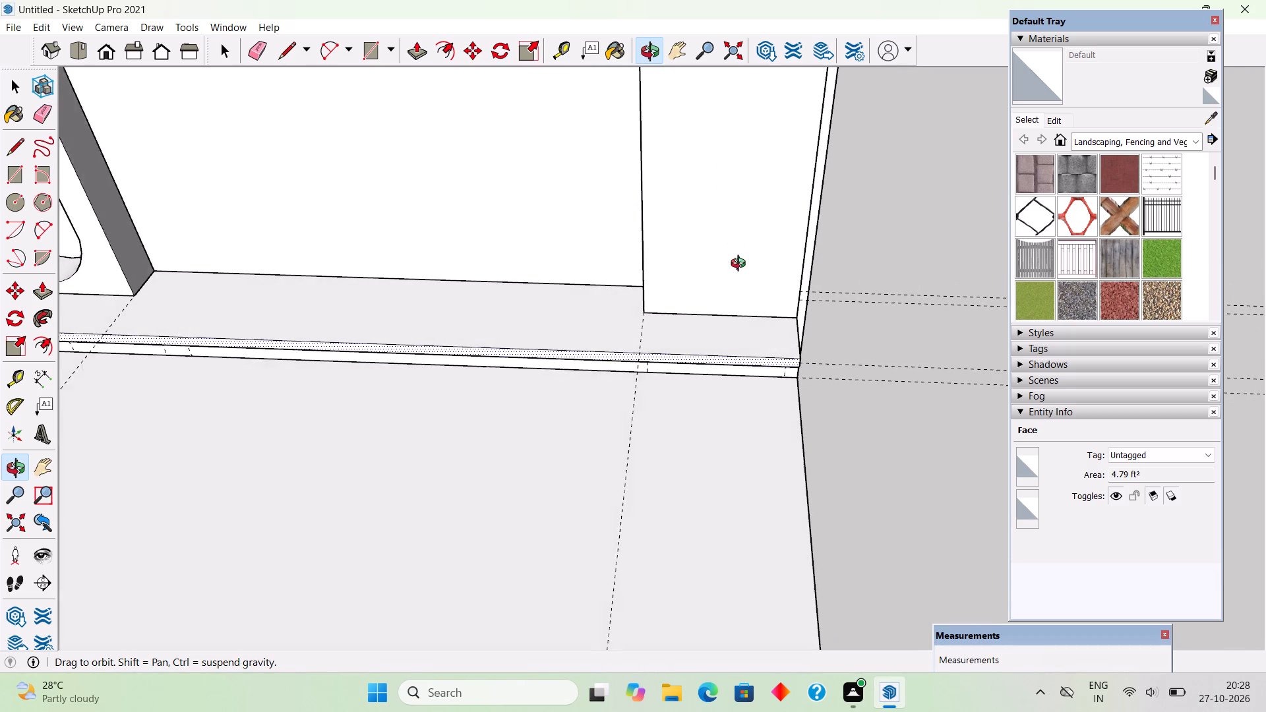
pyautogui.moveTo(741, 265); pyautogui.dragTo(742, 268, button='middle')
pyautogui.press('space')
pyautogui.click(721, 211)
pyautogui.rightClick(721, 209)
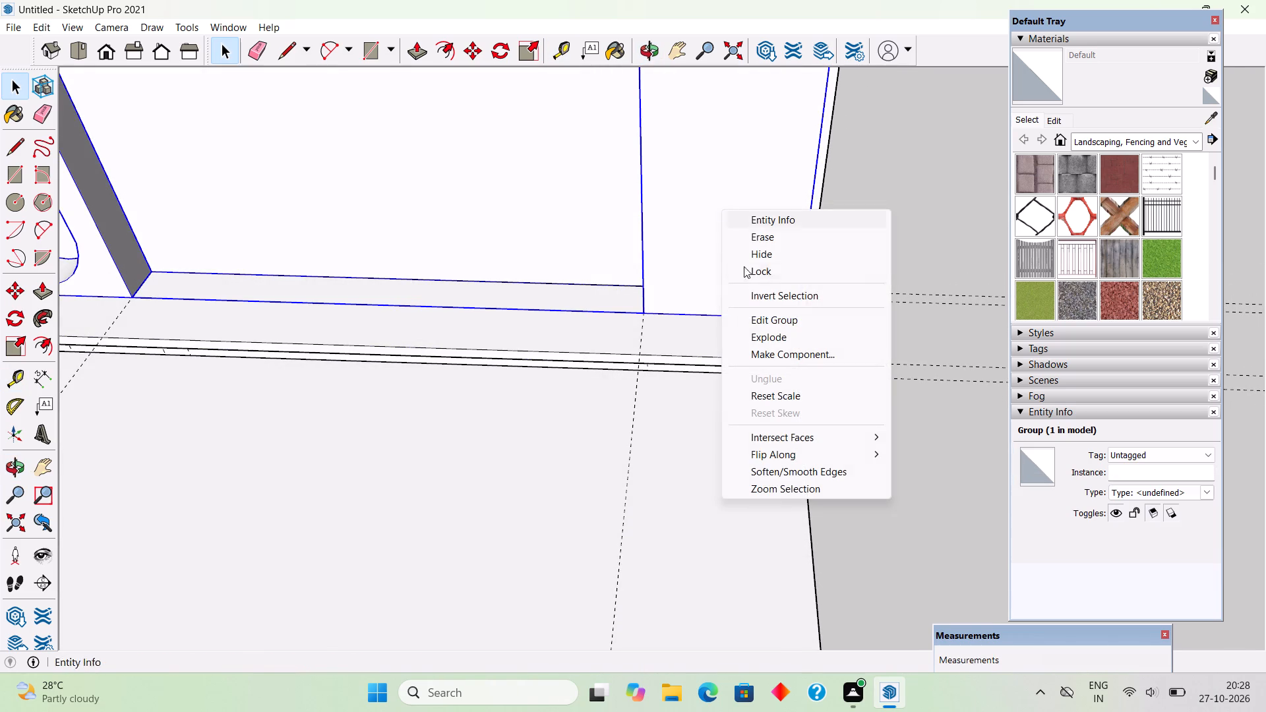
pyautogui.click(754, 256)
pyautogui.moveTo(732, 326); pyautogui.dragTo(735, 450, button='middle')
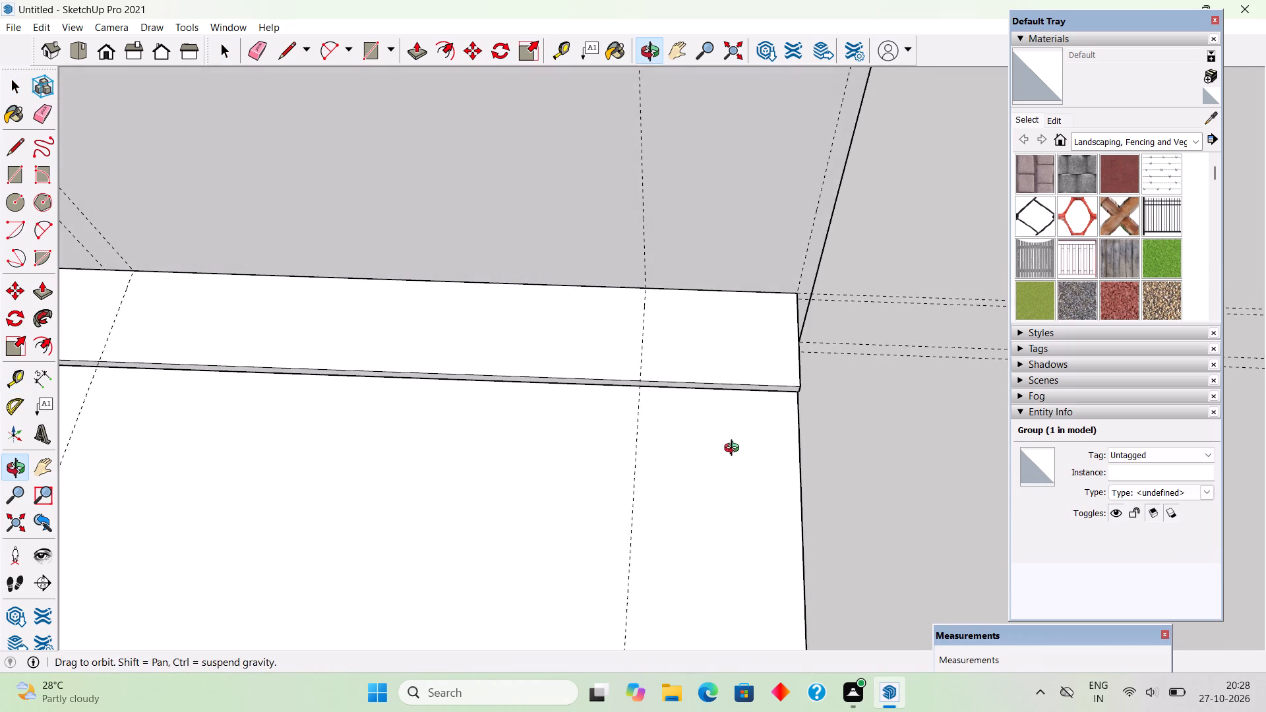
# Add a guide line across the ledge's top, 1.5' in from its right end edge.
pyautogui.moveTo(735, 450); pyautogui.dragTo(733, 450, button='middle')
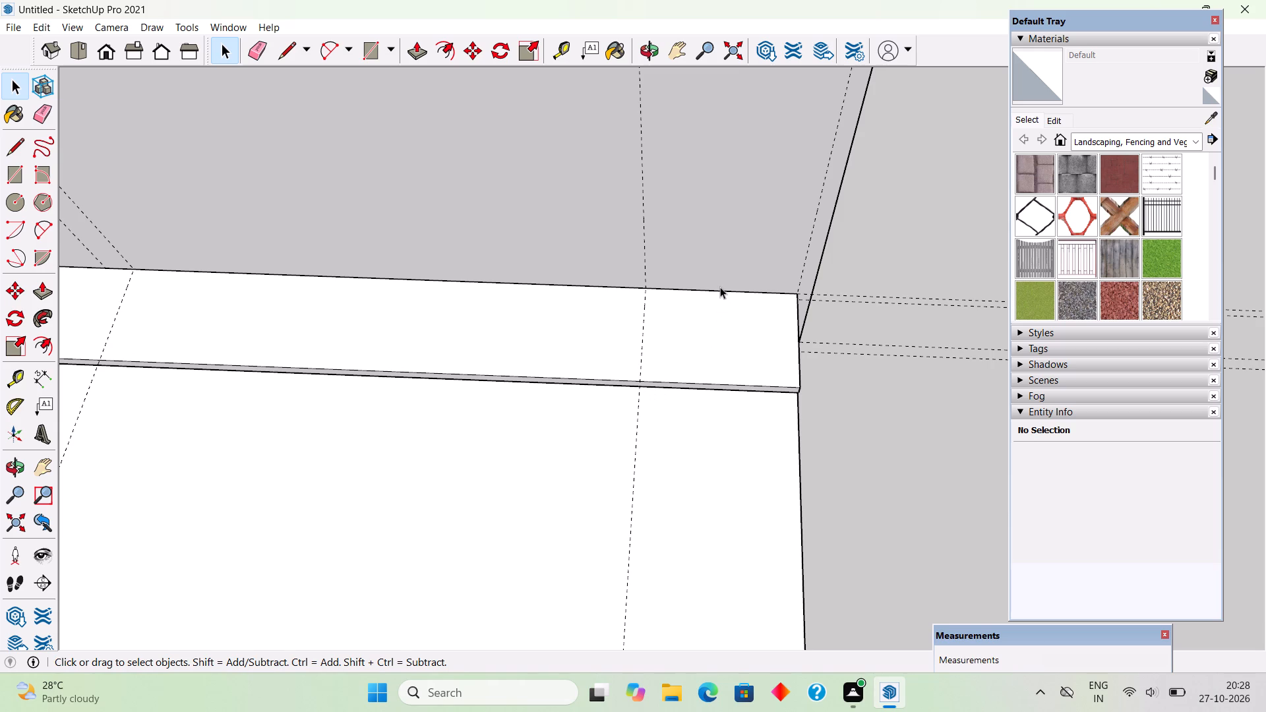
pyautogui.press('t')
pyautogui.click(795, 351)
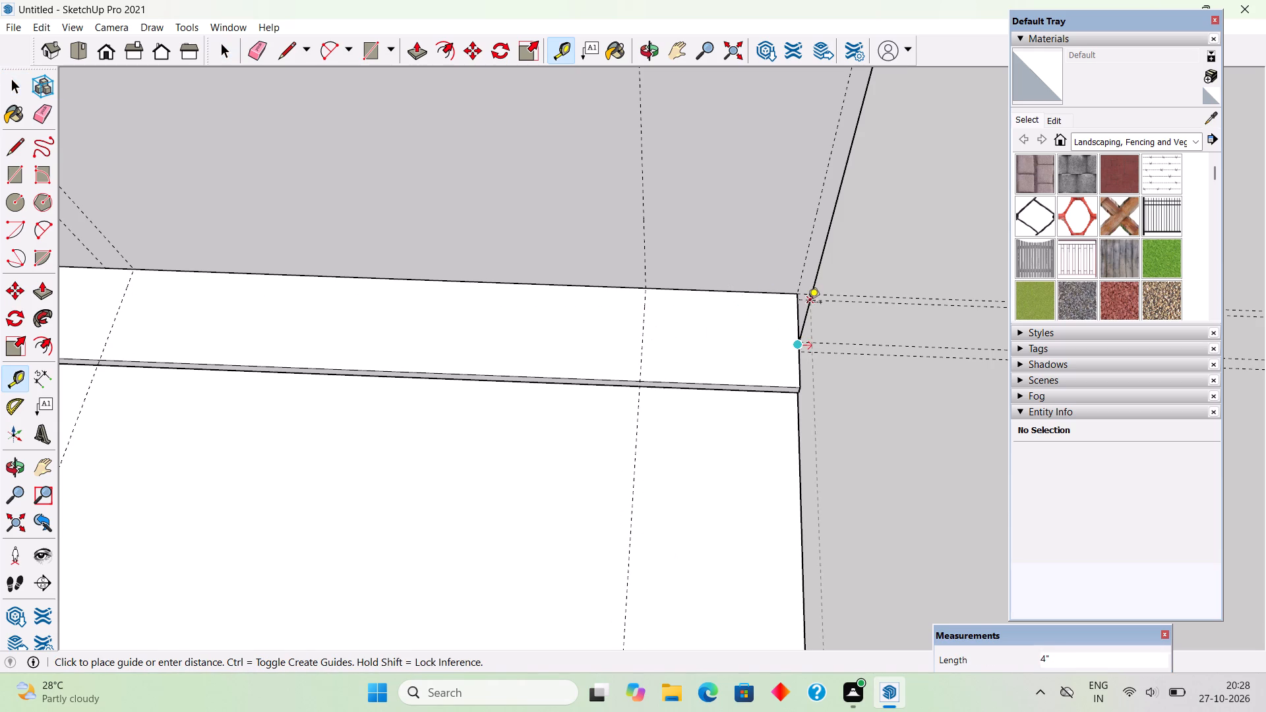
pyautogui.moveTo(764, 294); pyautogui.dragTo(519, 139, button='middle')
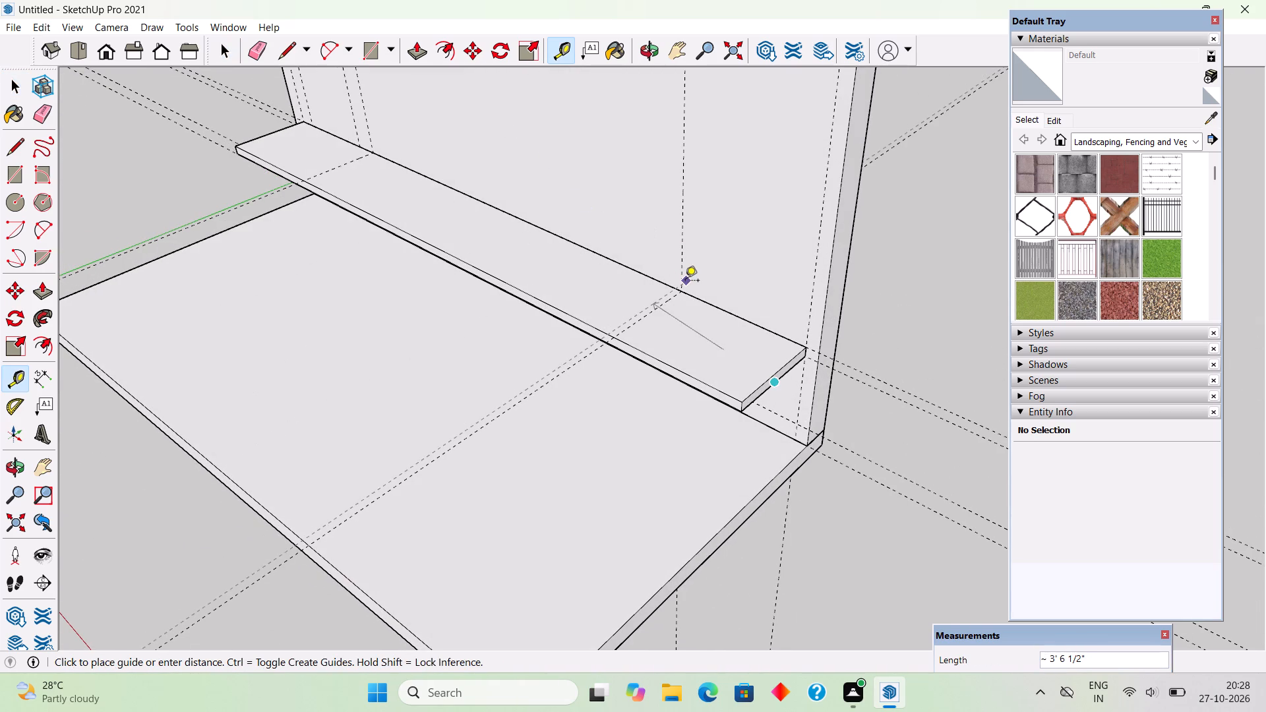
pyautogui.press('t')
pyautogui.click(757, 385)
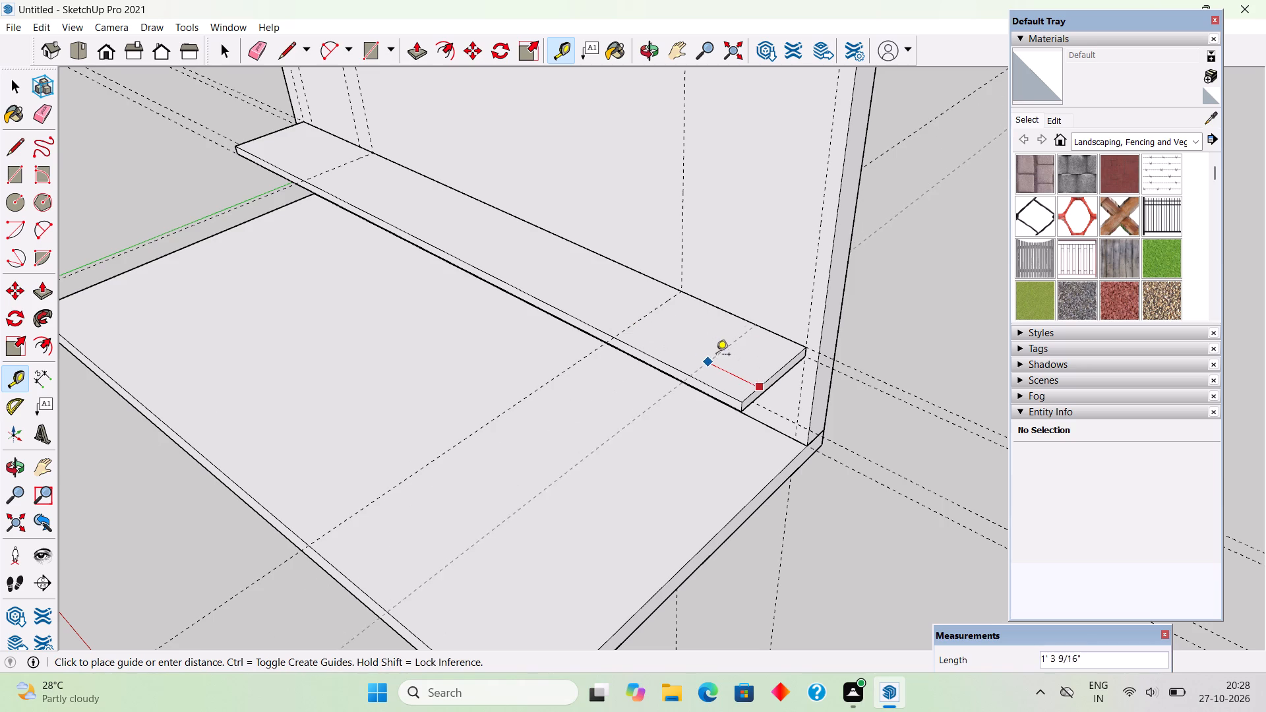
pyautogui.write("1.5'")
pyautogui.press('Return')
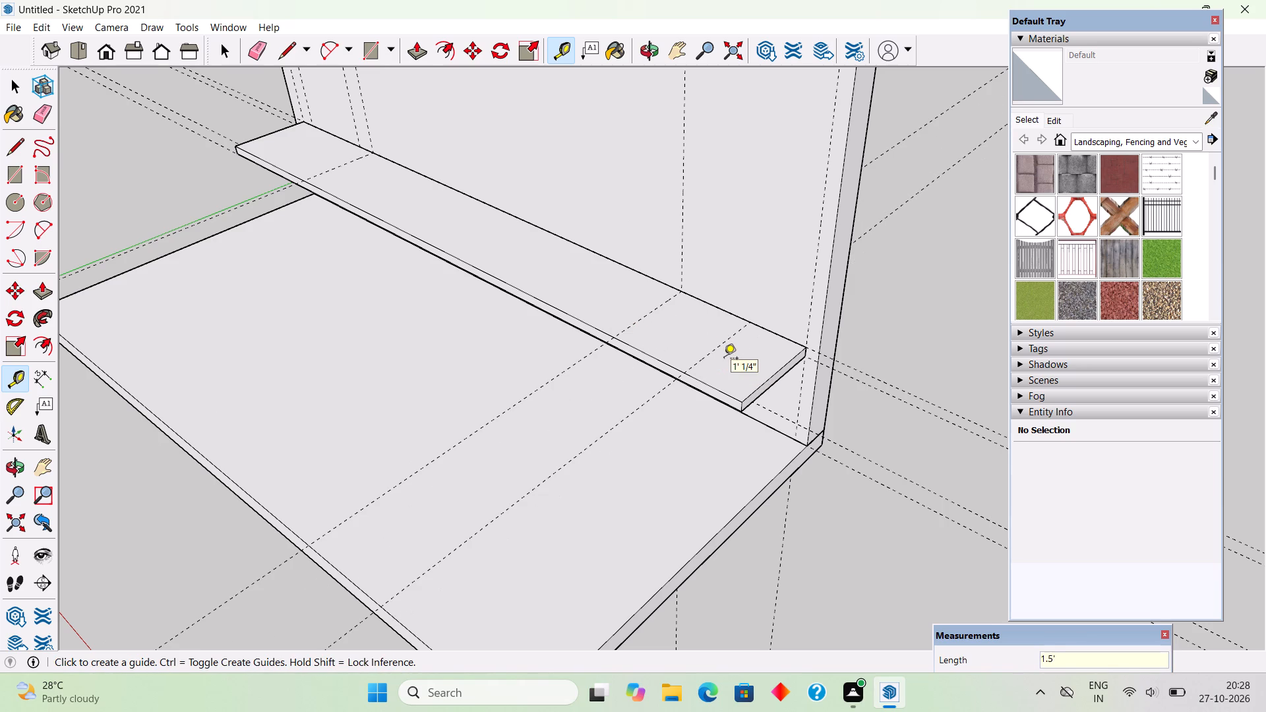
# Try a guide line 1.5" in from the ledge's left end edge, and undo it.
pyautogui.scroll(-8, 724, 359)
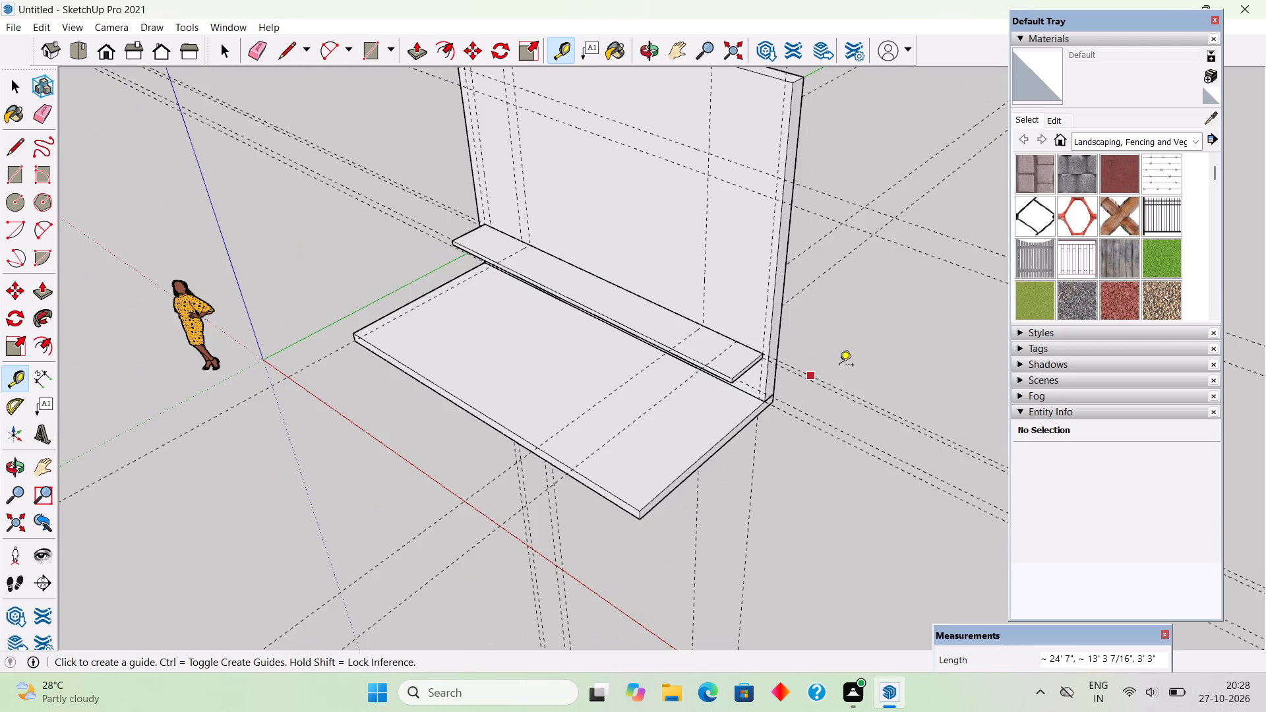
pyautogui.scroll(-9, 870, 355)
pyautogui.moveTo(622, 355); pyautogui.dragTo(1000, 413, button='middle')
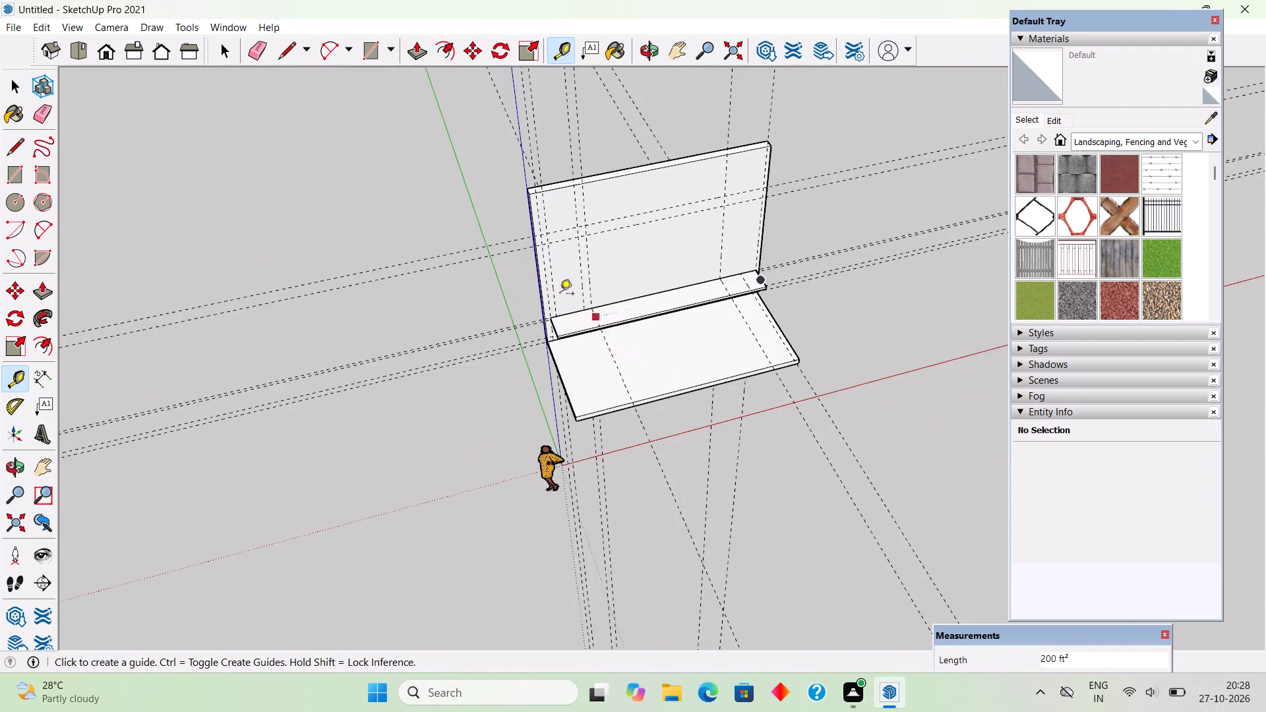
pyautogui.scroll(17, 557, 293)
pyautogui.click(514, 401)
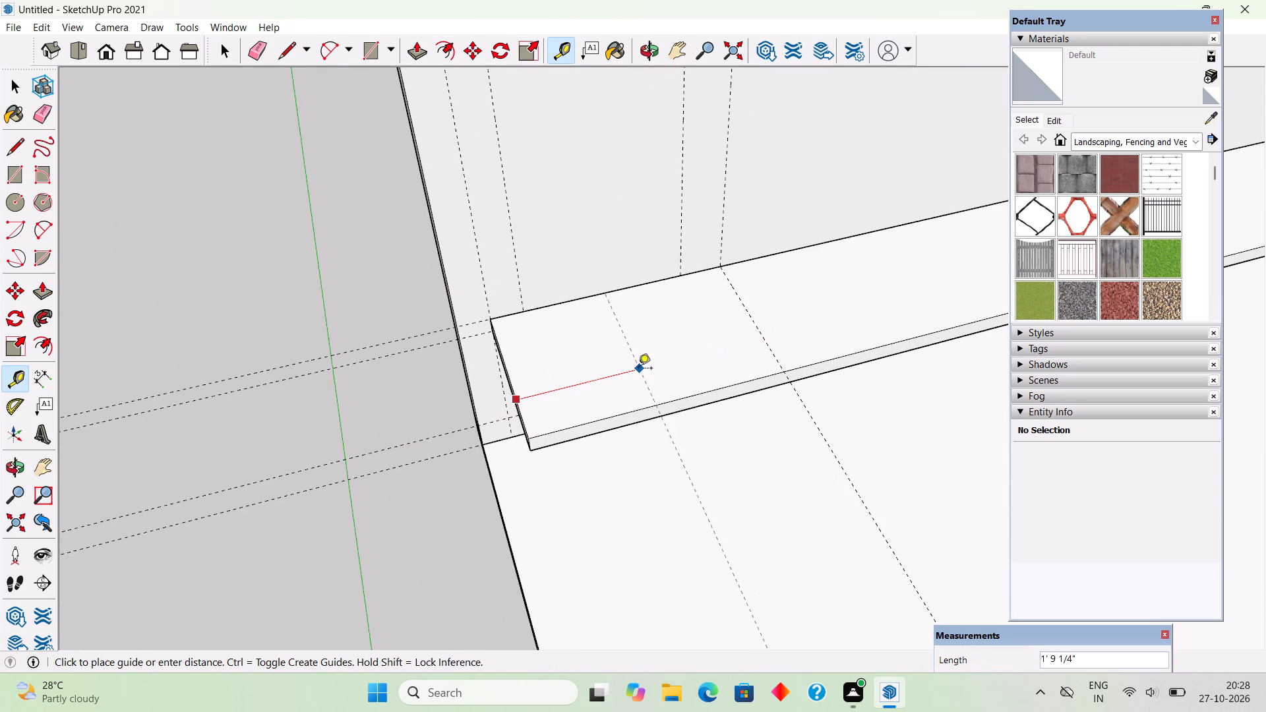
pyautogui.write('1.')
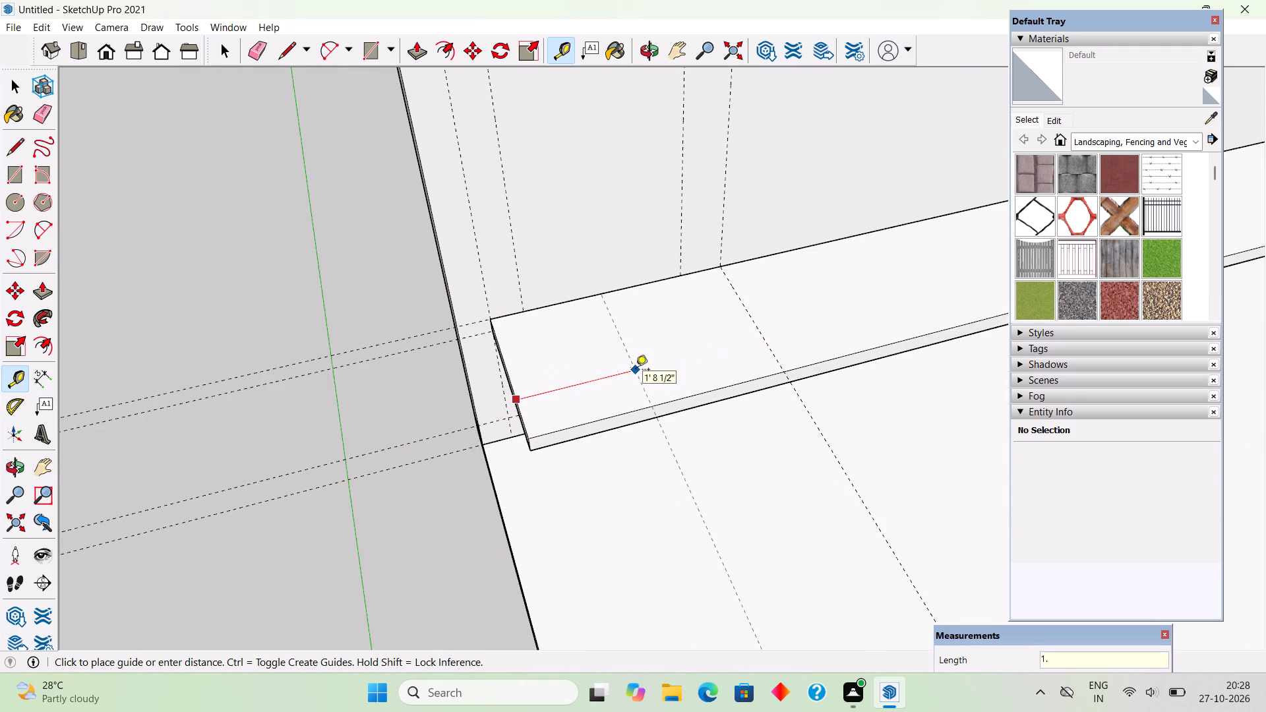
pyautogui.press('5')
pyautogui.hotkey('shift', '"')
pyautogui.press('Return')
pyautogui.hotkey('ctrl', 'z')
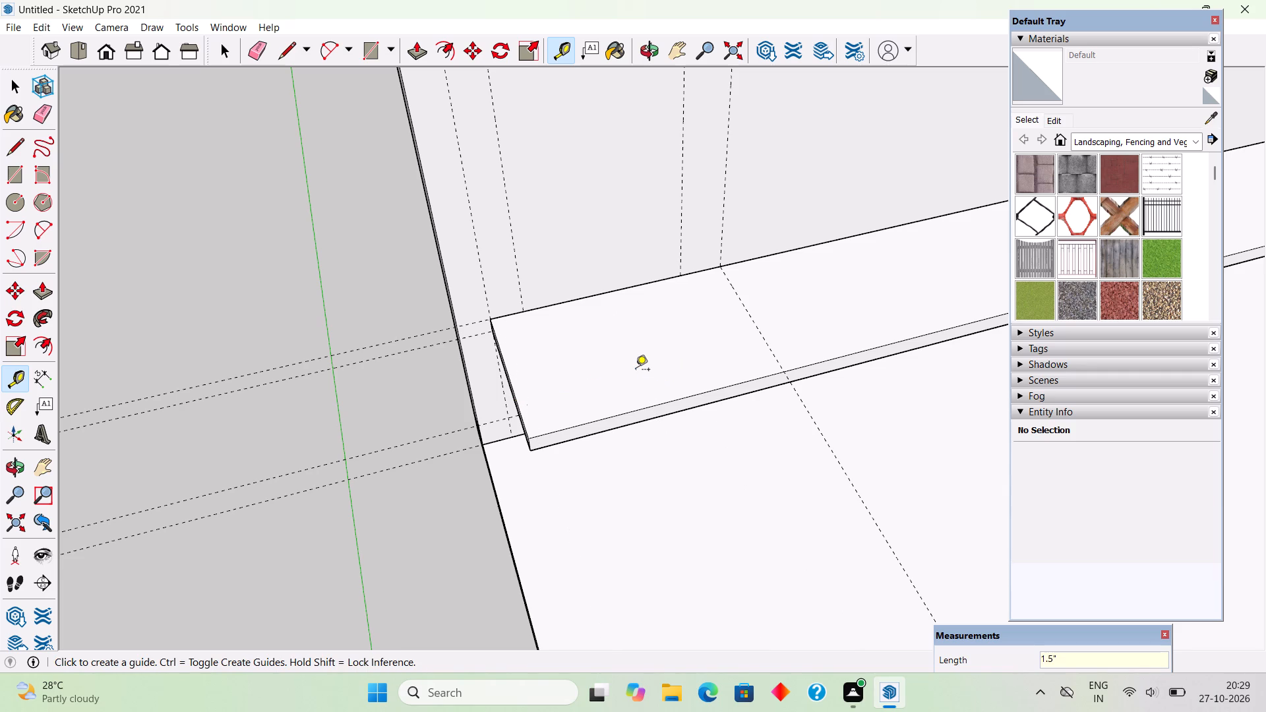
# Add a guide line across the ledge's top, 1.5' in from its left end edge.
pyautogui.scroll(5, 478, 402)
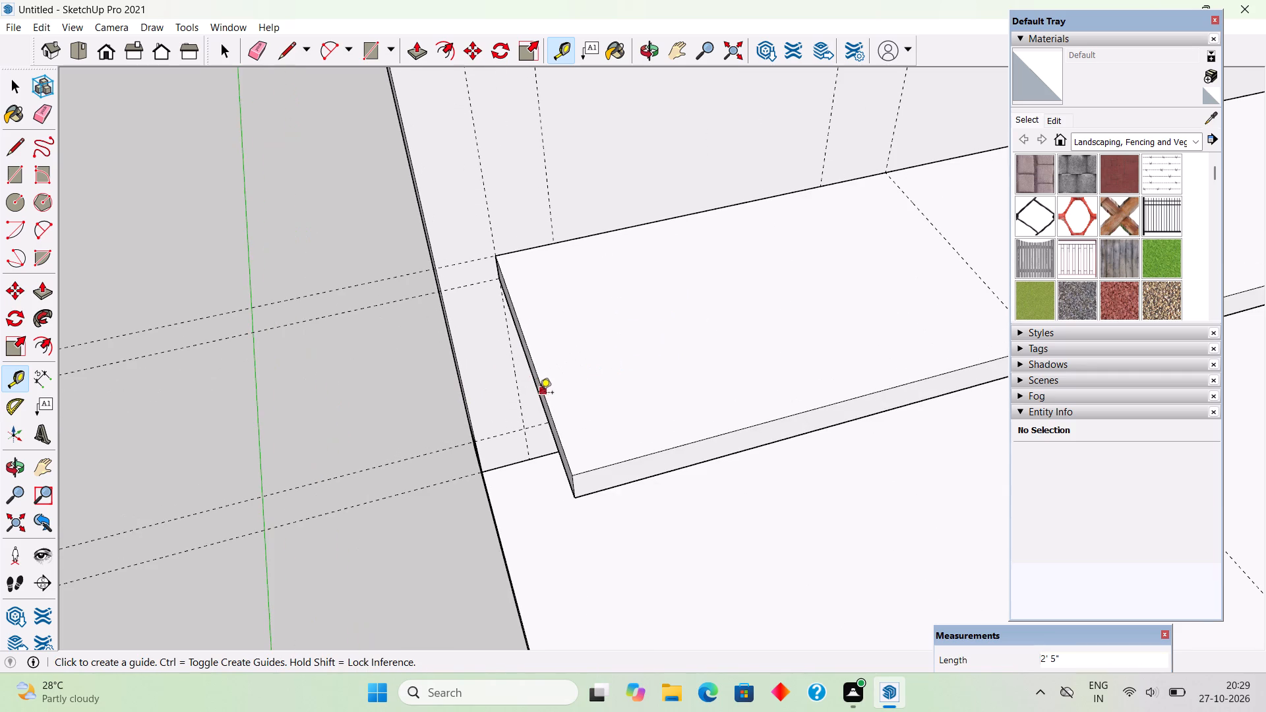
pyautogui.click(543, 396)
pyautogui.write("1.5'")
pyautogui.press('Return')
pyautogui.press('space')
# Draw a two-point arc on the ledge's top from the 1.5' left guide at the back edge to the opening-side guide at the front edge, bulging about 9".
pyautogui.scroll(-2, 632, 400)
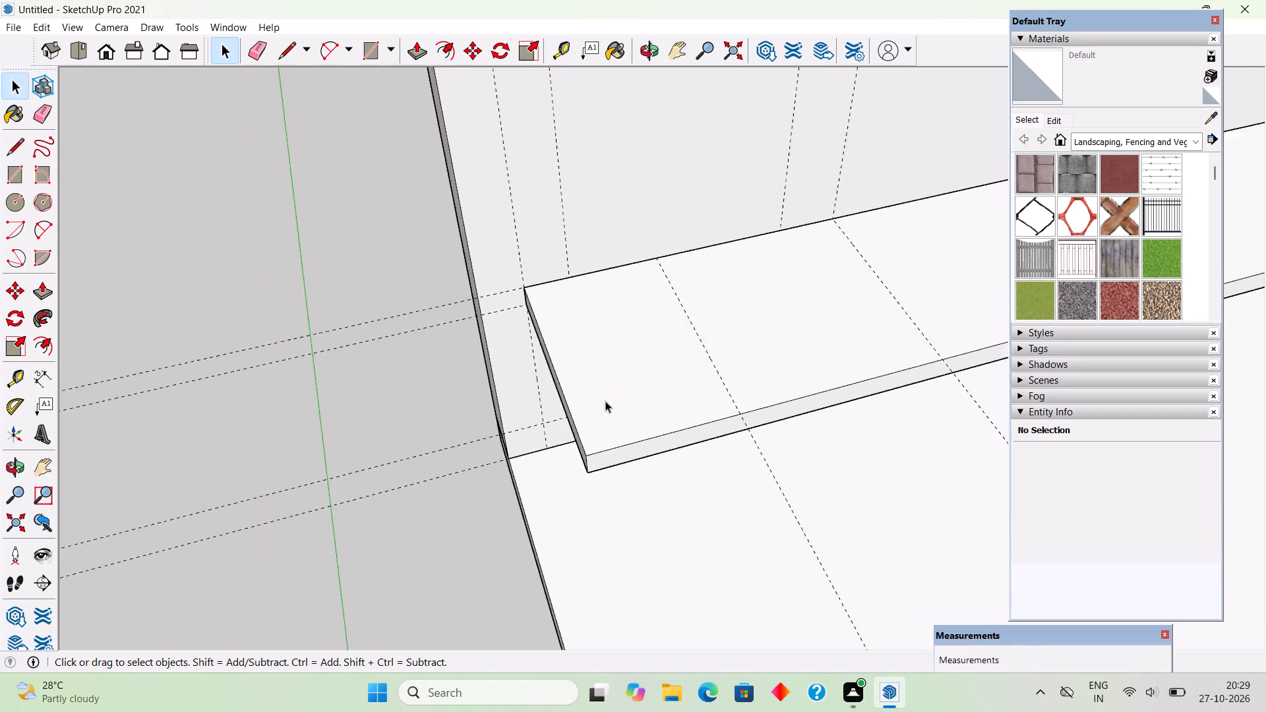
pyautogui.scroll(-12, 605, 401)
pyautogui.moveTo(547, 484); pyautogui.dragTo(635, 528, button='middle')
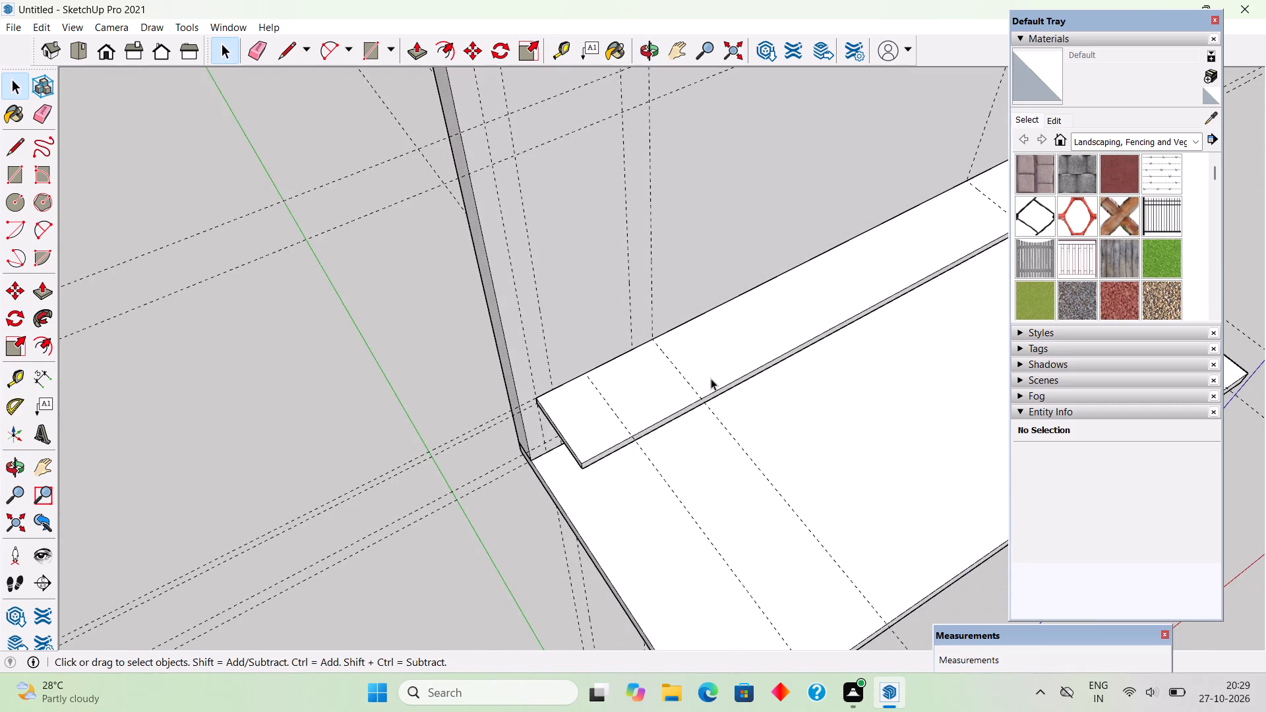
pyautogui.scroll(5, 709, 380)
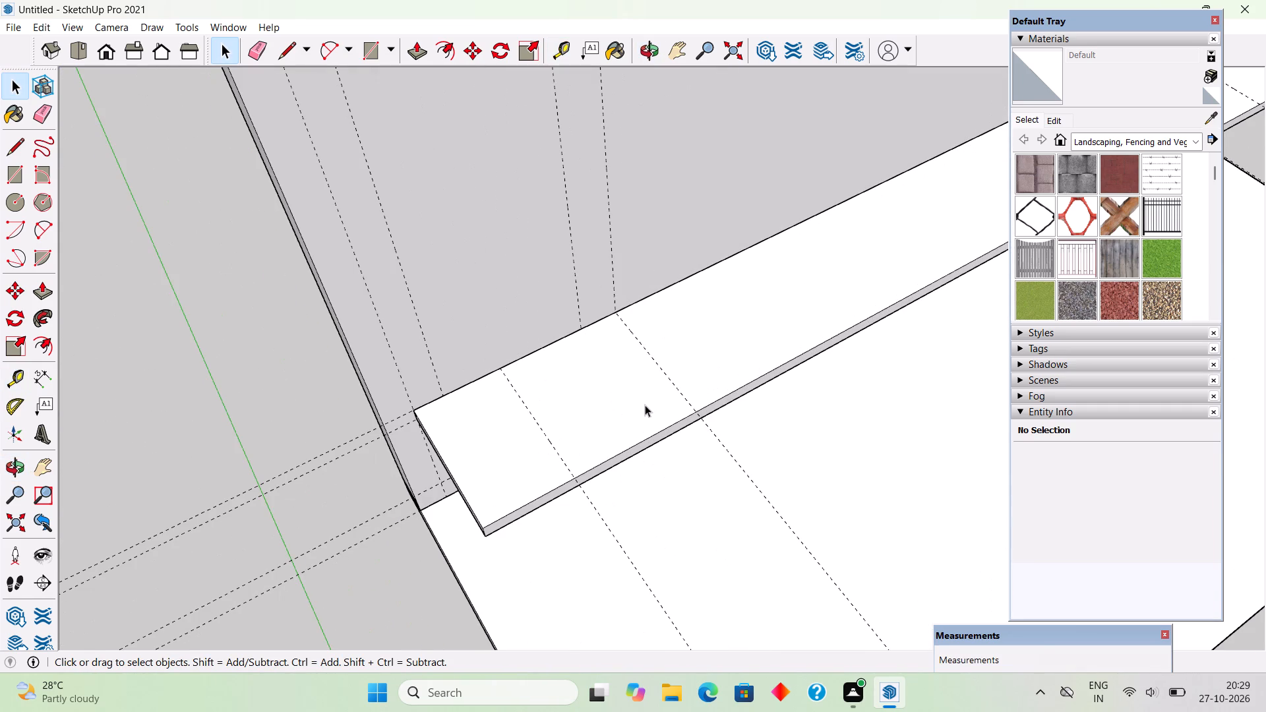
pyautogui.press('l')
pyautogui.press('a')
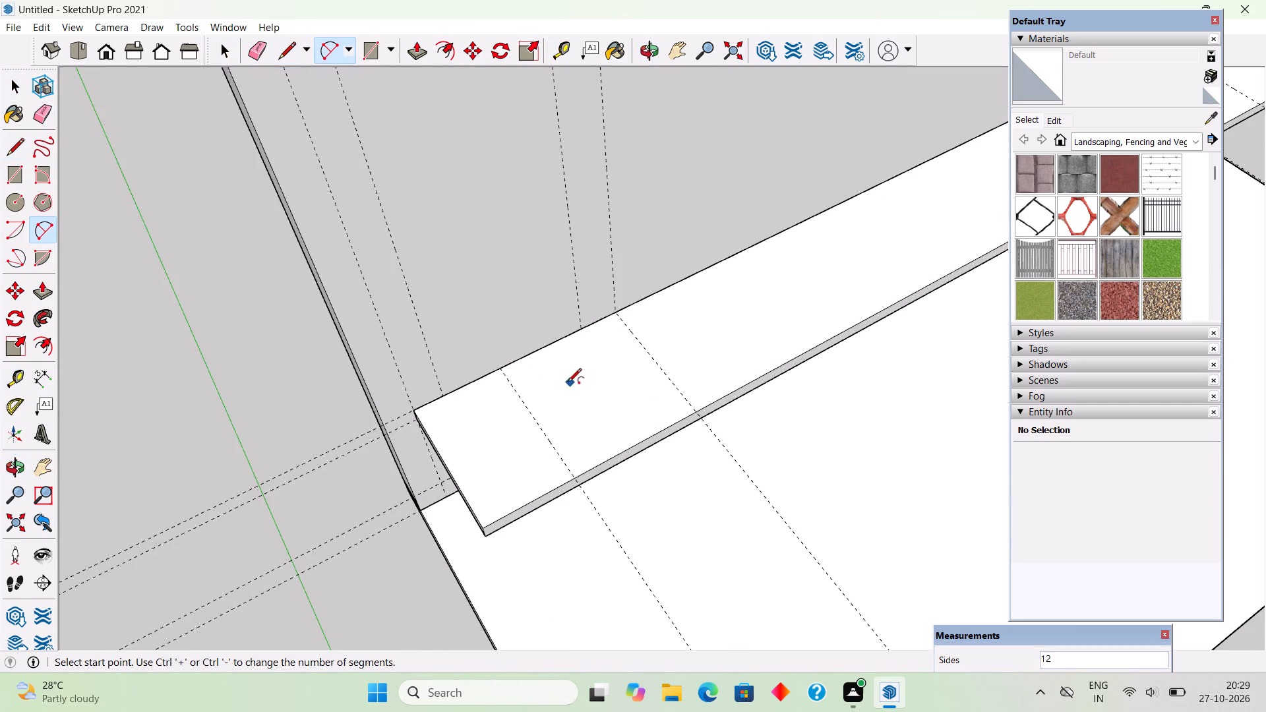
pyautogui.click(500, 369)
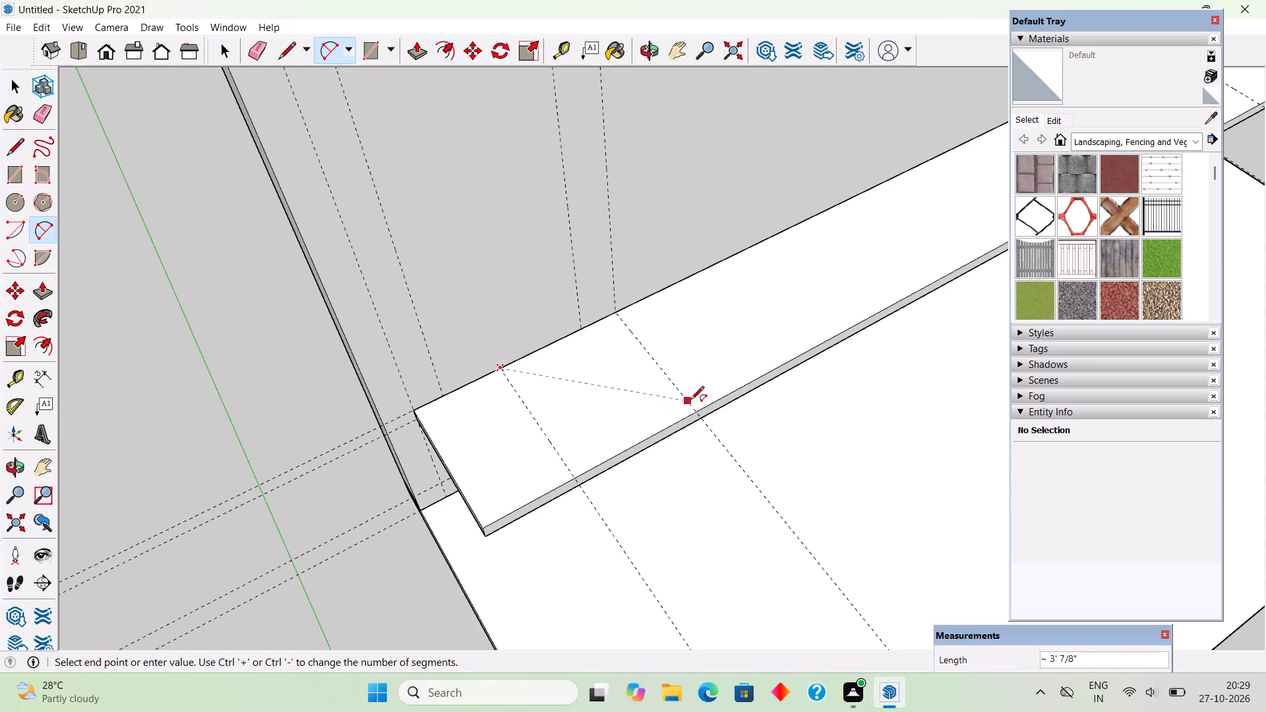
pyautogui.click(694, 408)
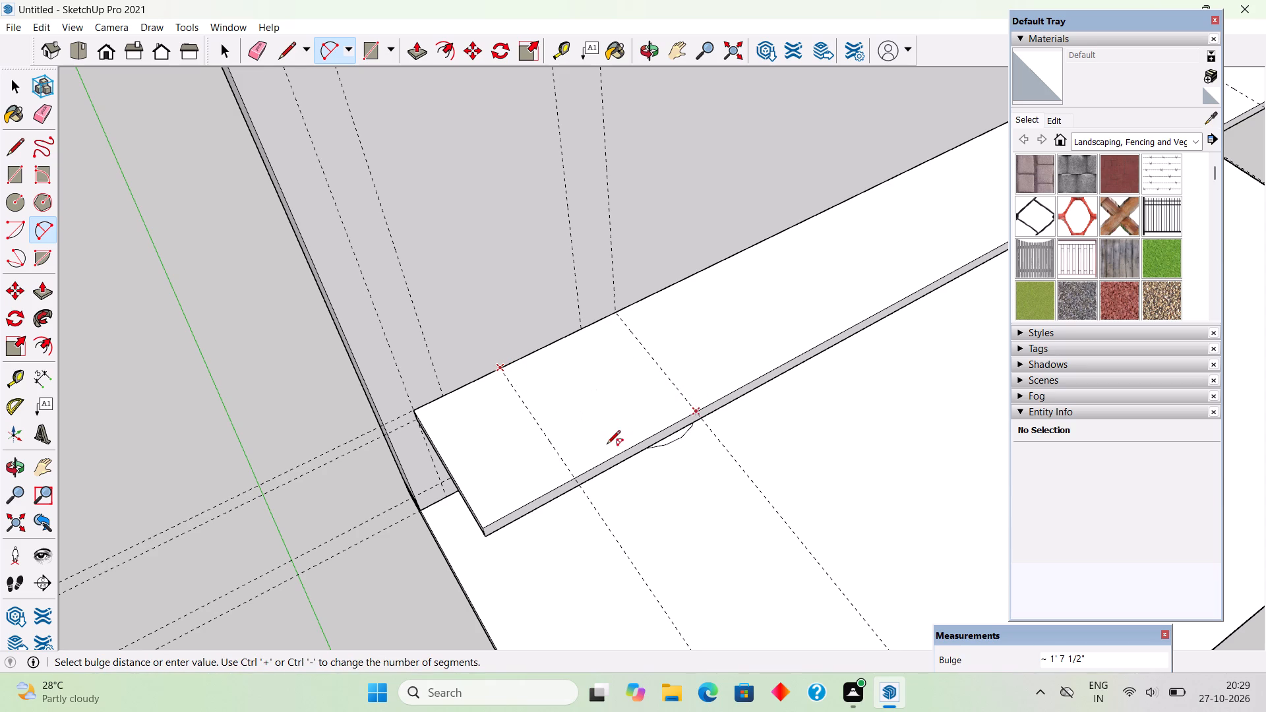
pyautogui.scroll(6, 578, 413)
pyautogui.moveTo(580, 419); pyautogui.dragTo(258, 195, button='middle')
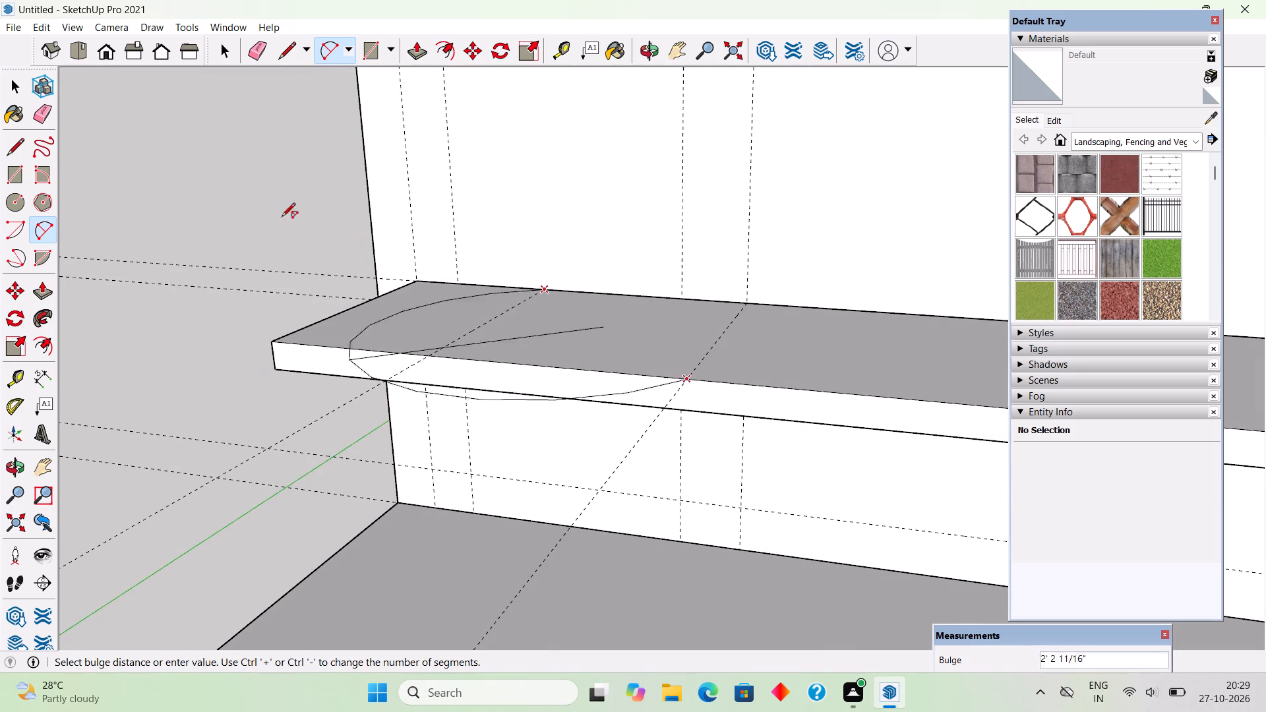
pyautogui.click(529, 338)
# Push/Pull the face outside the arc down 3" through the ledge to cut away its left end.
pyautogui.moveTo(539, 401); pyautogui.dragTo(562, 504, button='middle')
pyautogui.press('space')
pyautogui.click(480, 376)
pyautogui.press('p')
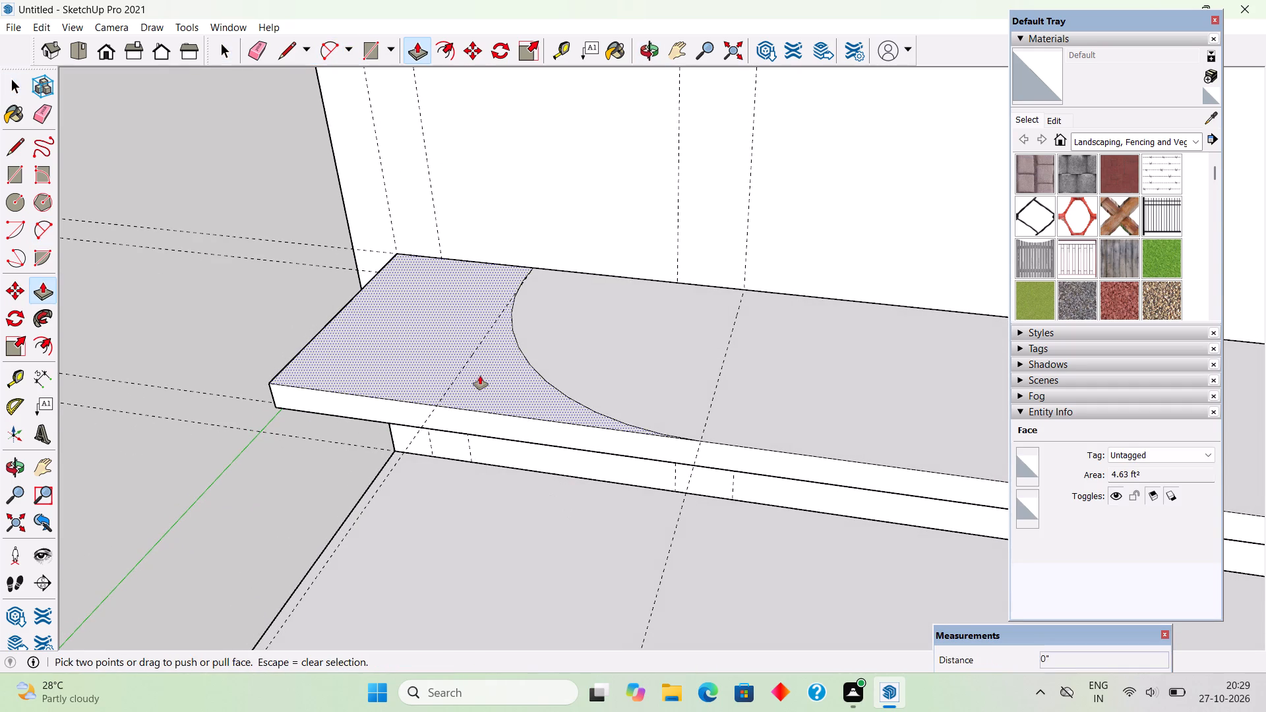
pyautogui.moveTo(480, 376); pyautogui.dragTo(498, 427)
# Round the ledge's square right end to match the curved left end.
pyautogui.scroll(-6, 421, 448)
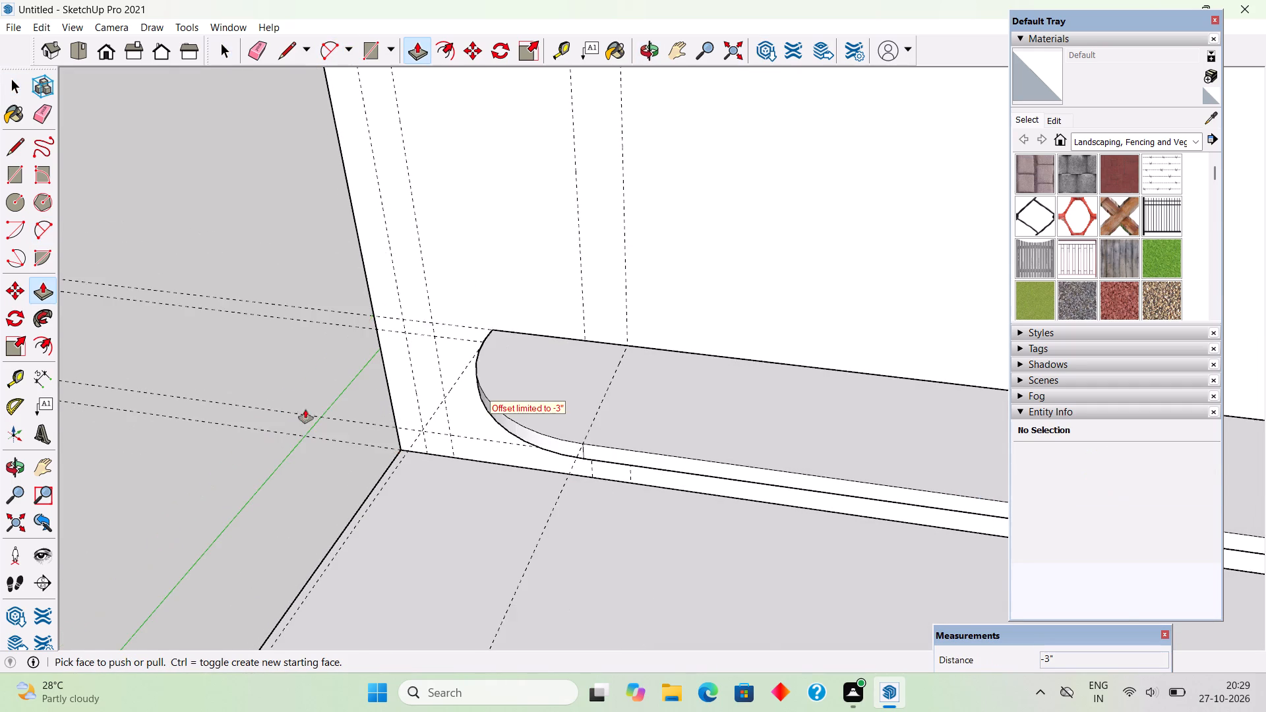
pyautogui.scroll(-15, 305, 409)
pyautogui.moveTo(682, 550); pyautogui.dragTo(808, 574, button='middle')
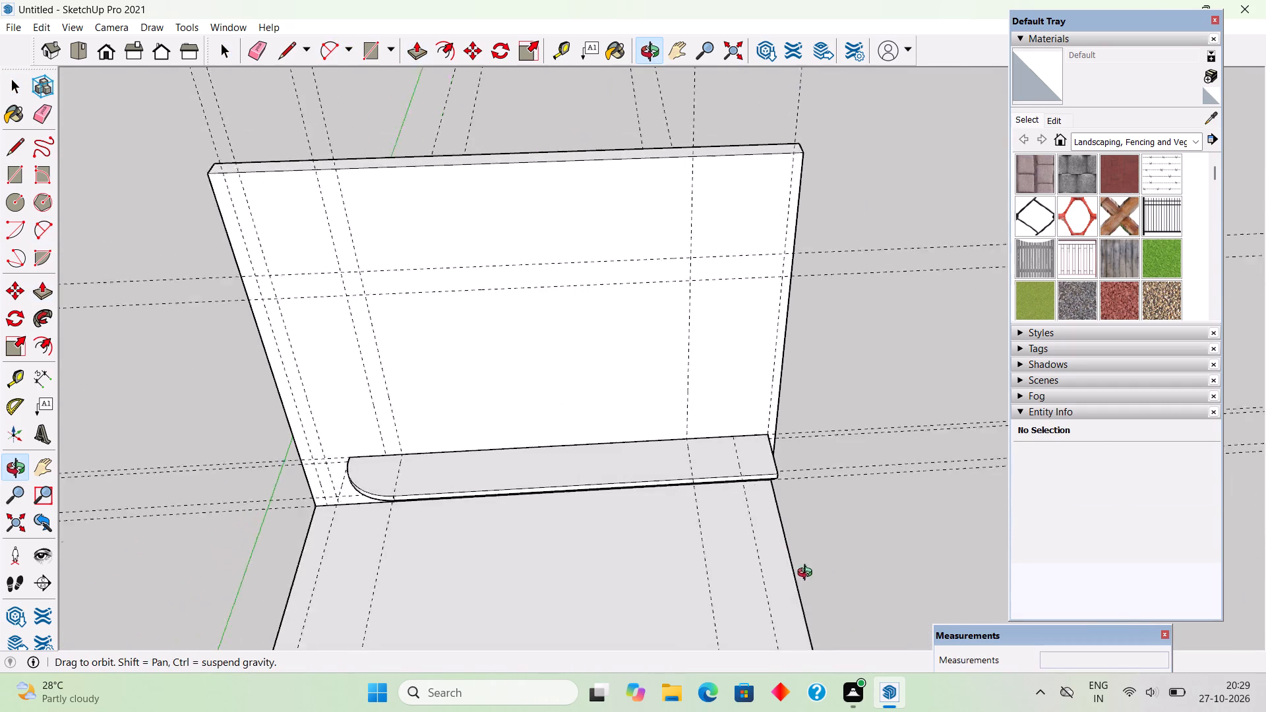
pyautogui.moveTo(808, 574); pyautogui.dragTo(854, 566, button='middle')
pyautogui.scroll(4, 742, 456)
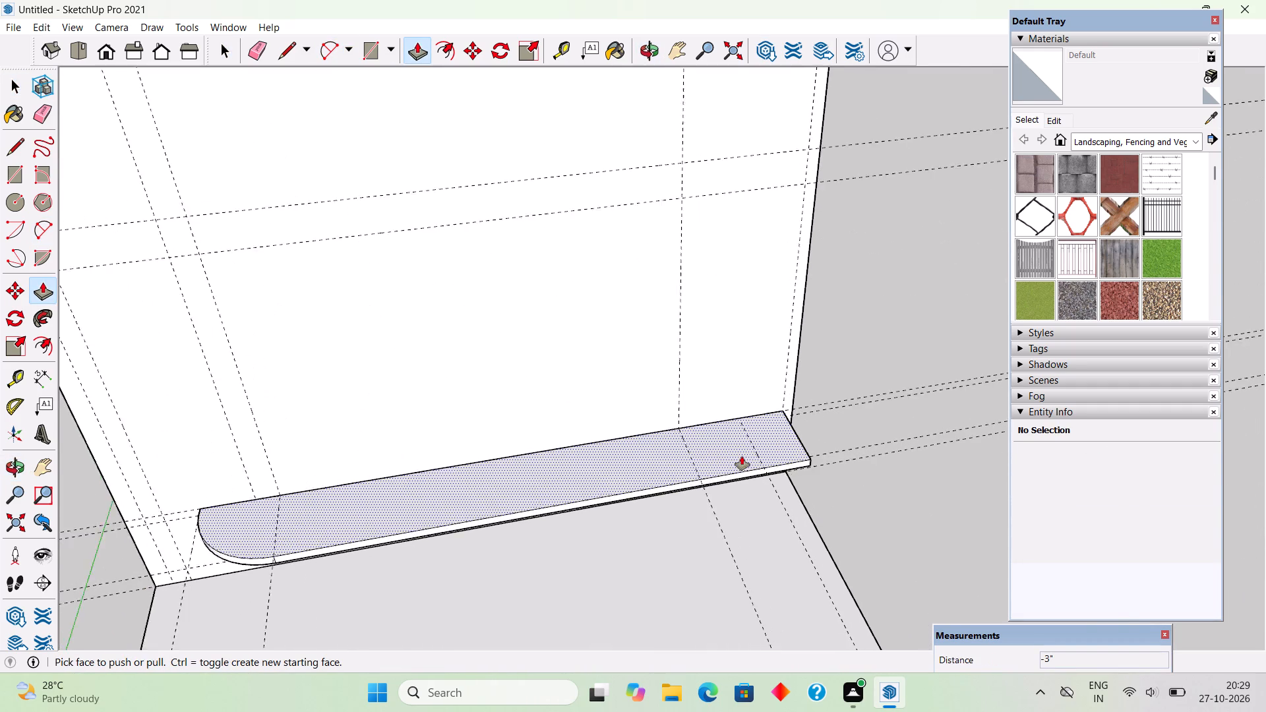
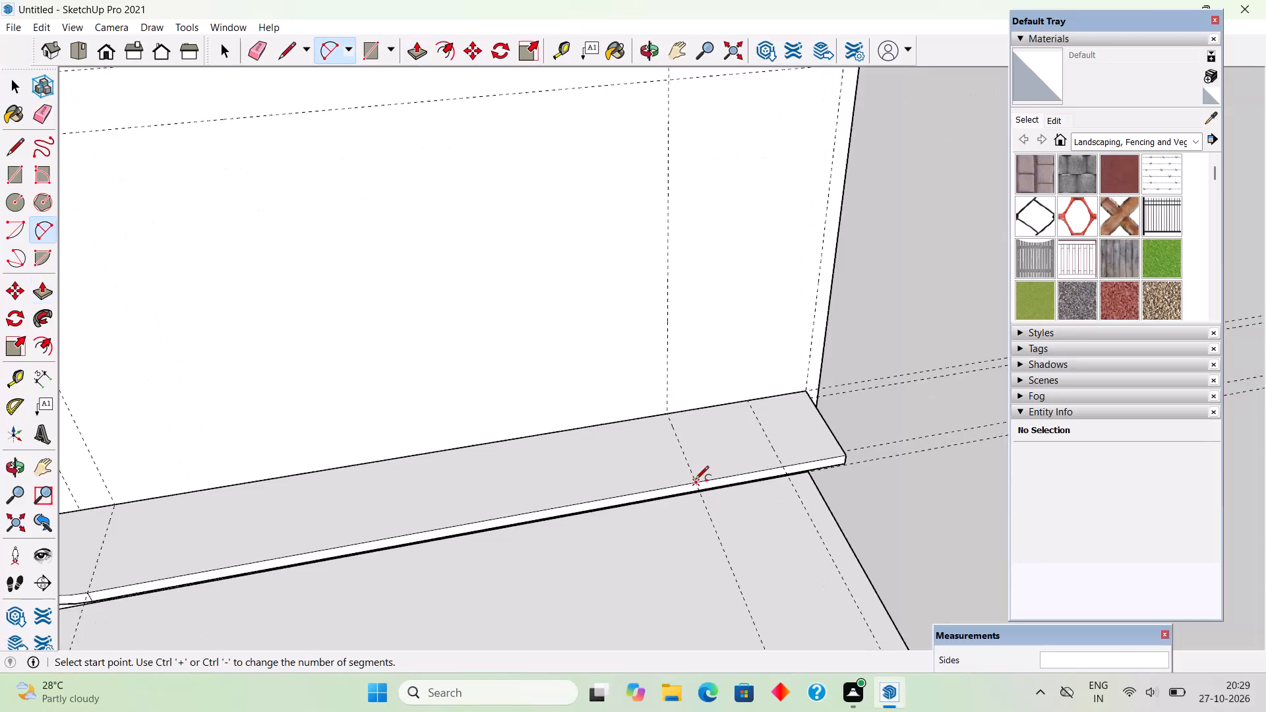
# Draw a two-point arc across the ledge's top at its right end, from the front-edge guide to the back-edge guide, spanning 3' 1".
pyautogui.scroll(5, 695, 481)
pyautogui.click(700, 481)
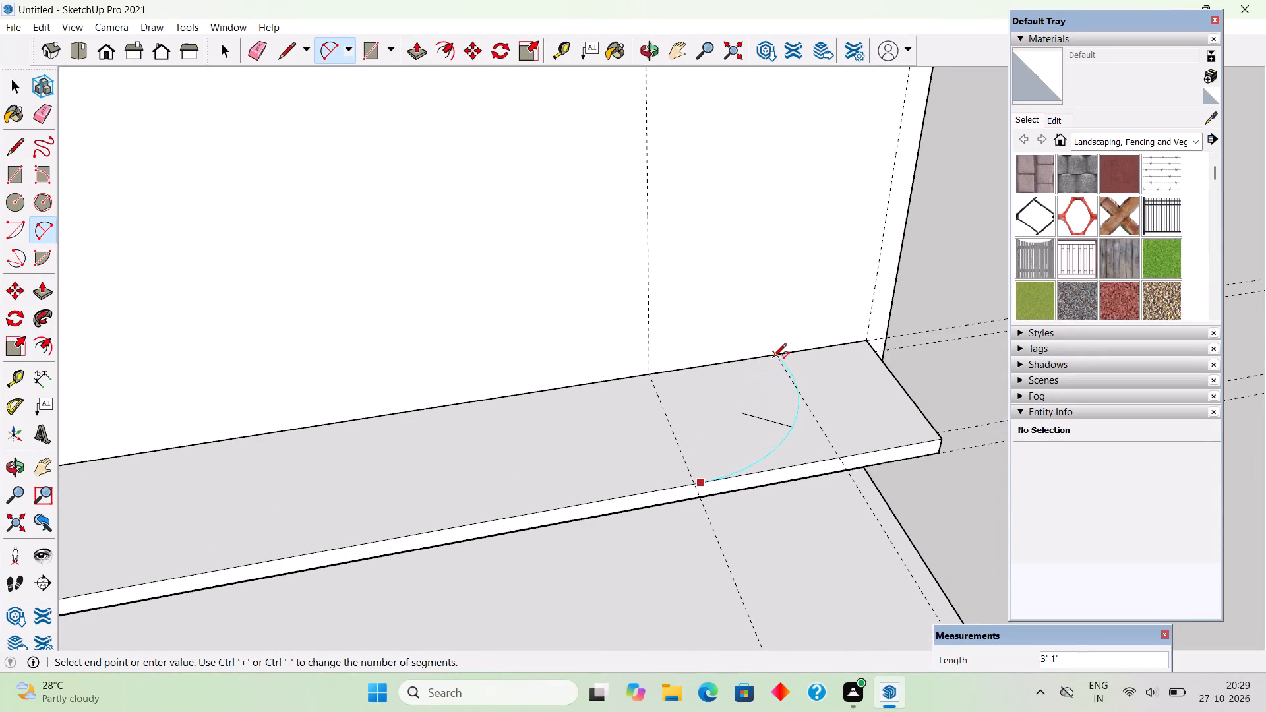
pyautogui.scroll(3, 774, 372)
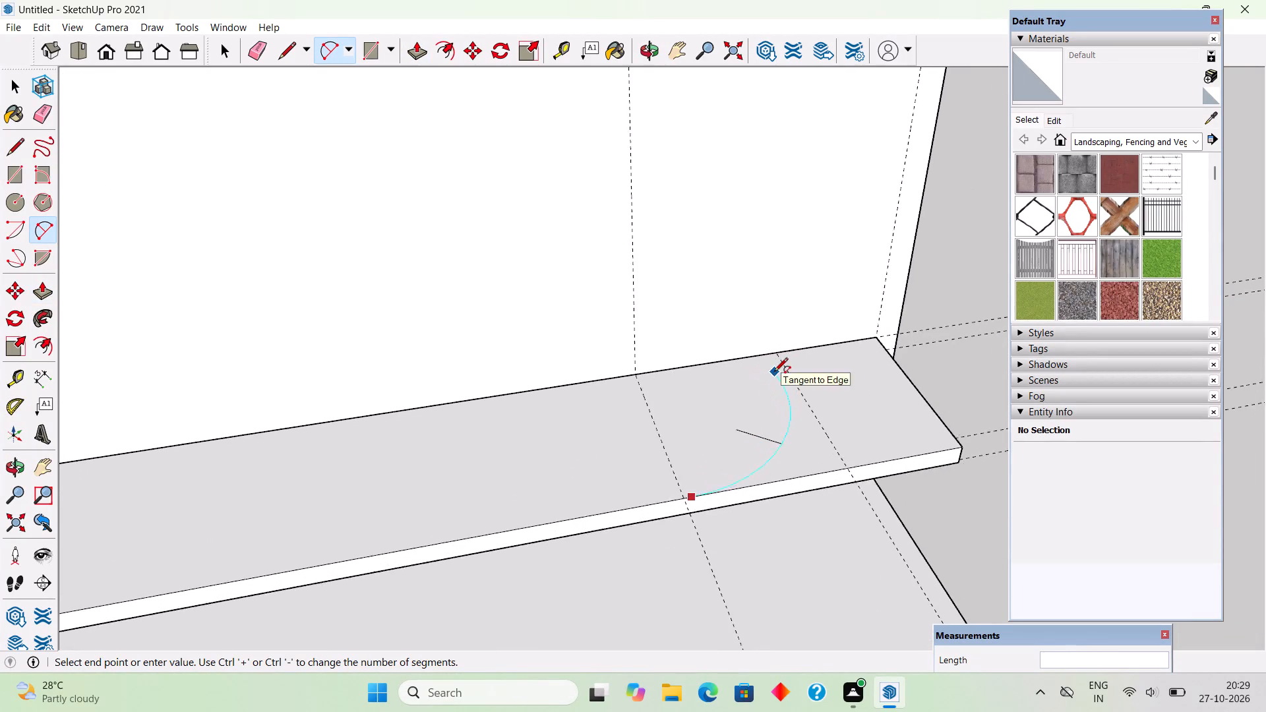
pyautogui.scroll(1, 774, 372)
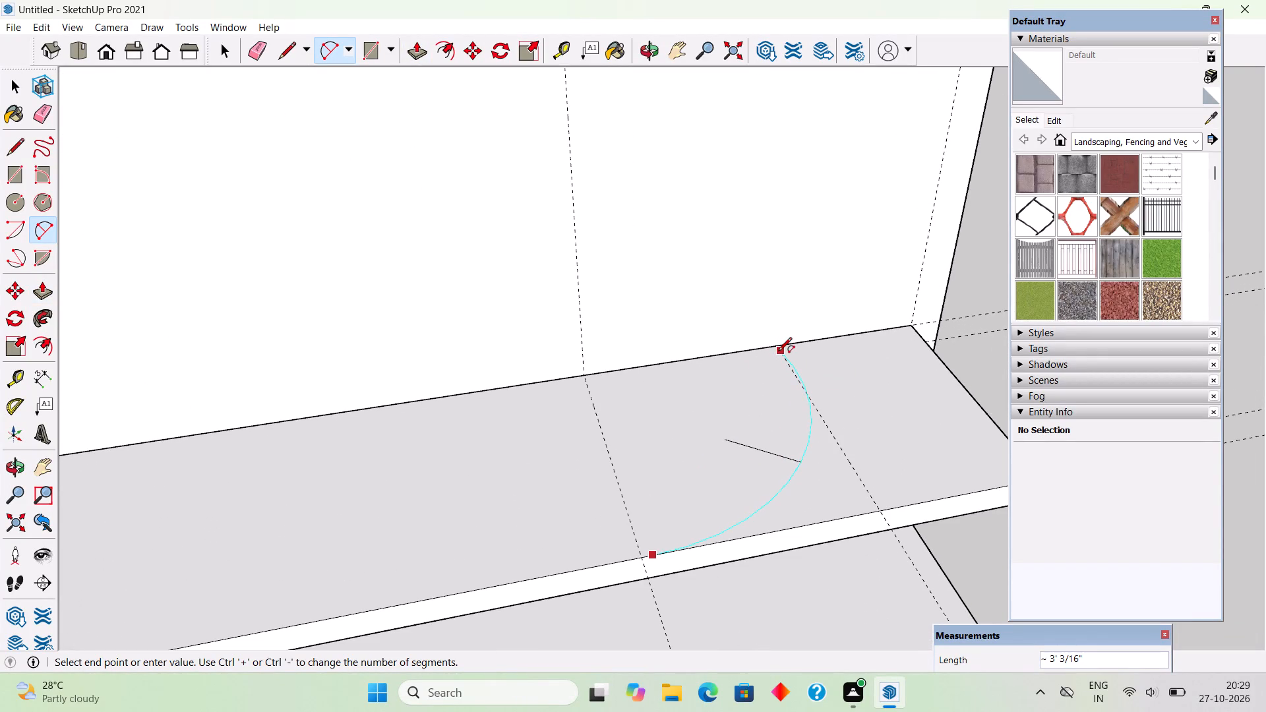
pyautogui.scroll(4, 778, 353)
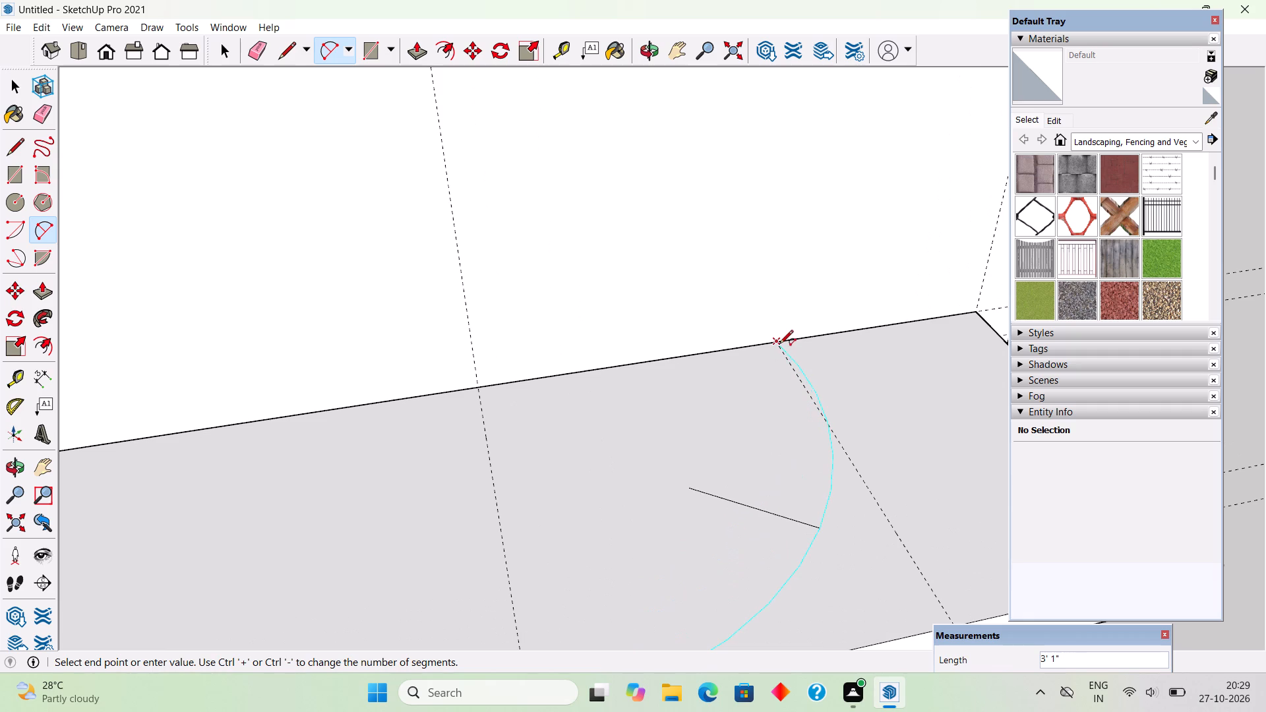
pyautogui.doubleClick(779, 345)
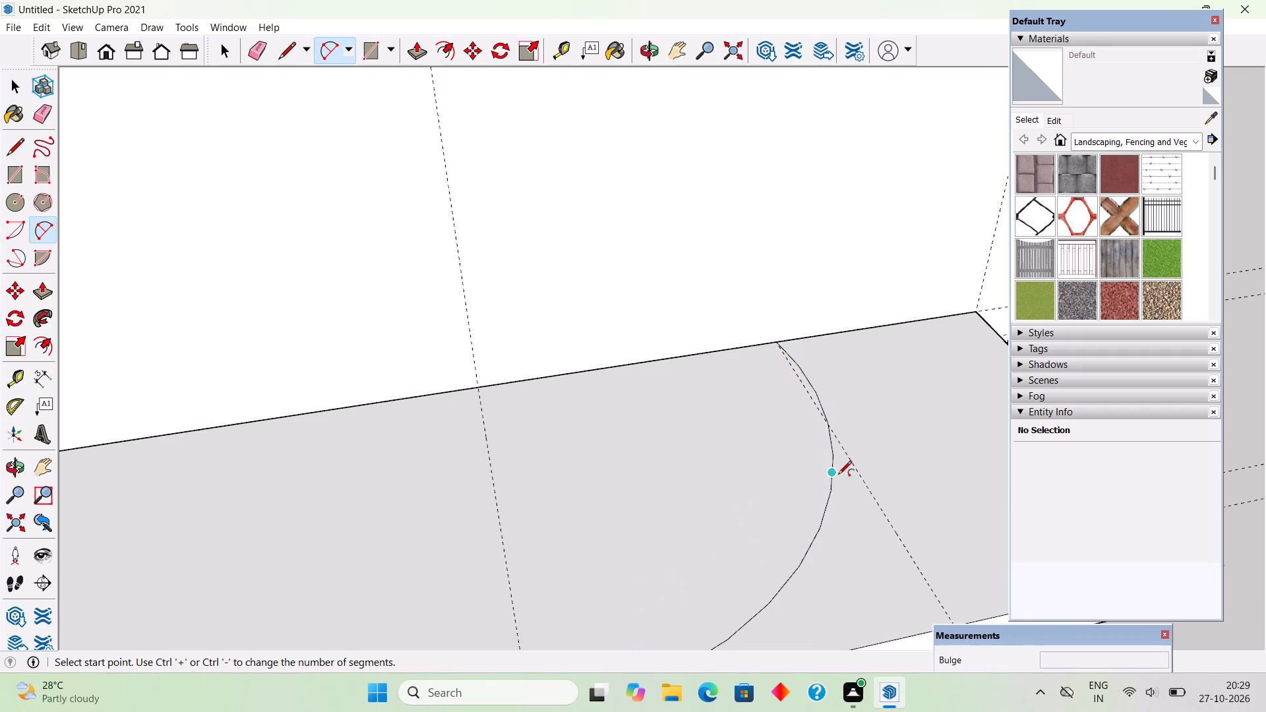
# Push/Pull the face outside the arc down 3" through the ledge to cut away its right end.
pyautogui.moveTo(824, 460); pyautogui.dragTo(702, 372, button='middle')
pyautogui.press('space')
pyautogui.click(831, 523)
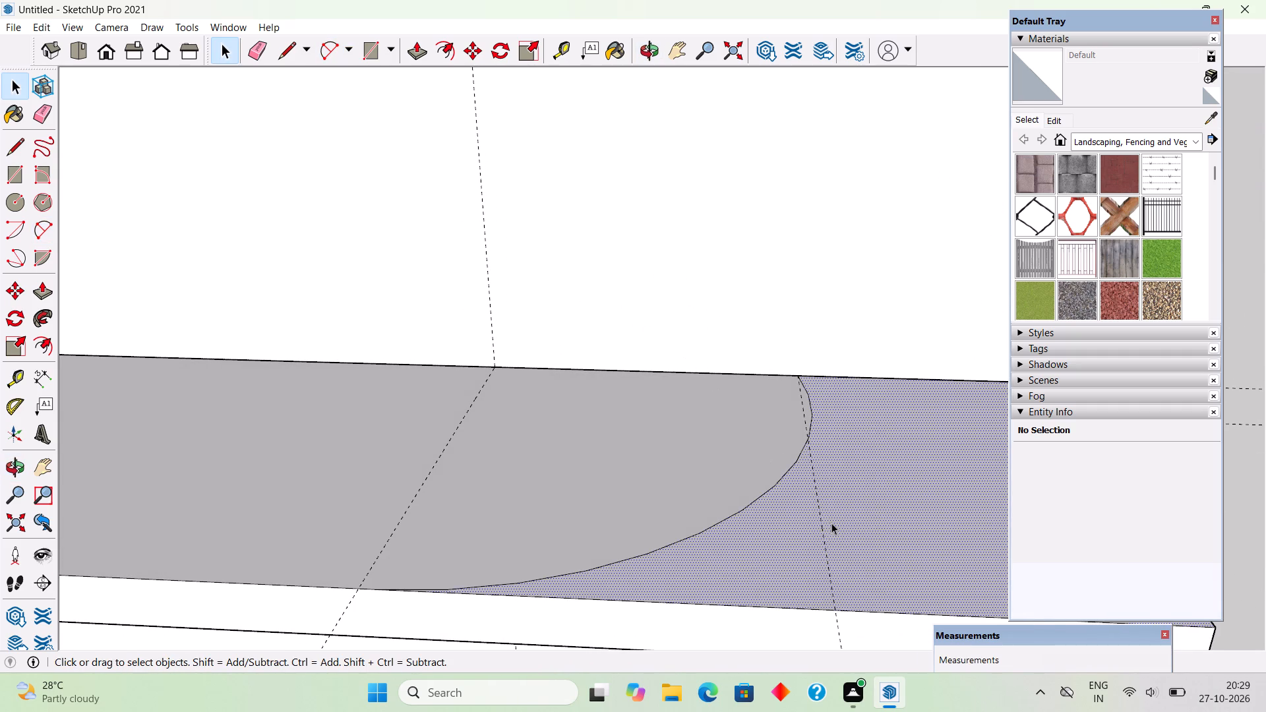
pyautogui.press('p')
pyautogui.moveTo(831, 523); pyautogui.dragTo(840, 603)
pyautogui.scroll(-6, 672, 453)
pyautogui.scroll(-11, 696, 378)
pyautogui.press('space')
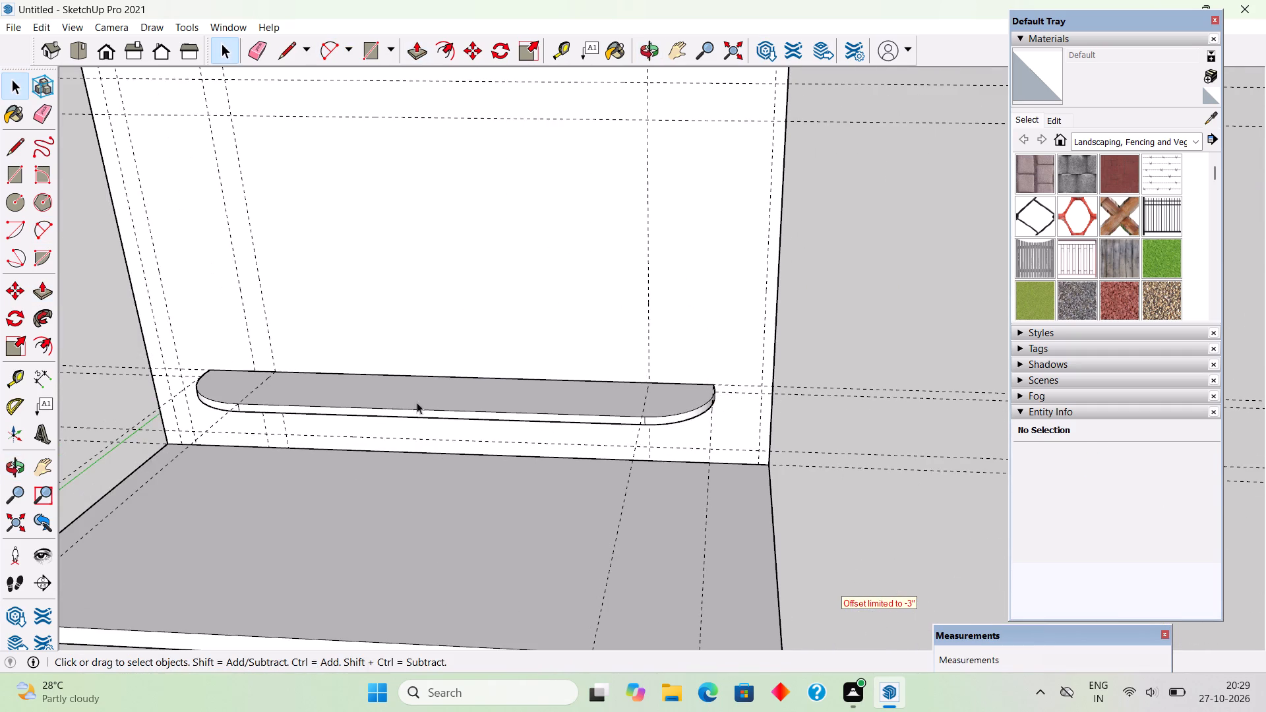
# Make the whole ledge with rounded ends a group.
pyautogui.moveTo(402, 413); pyautogui.dragTo(545, 451, button='middle')
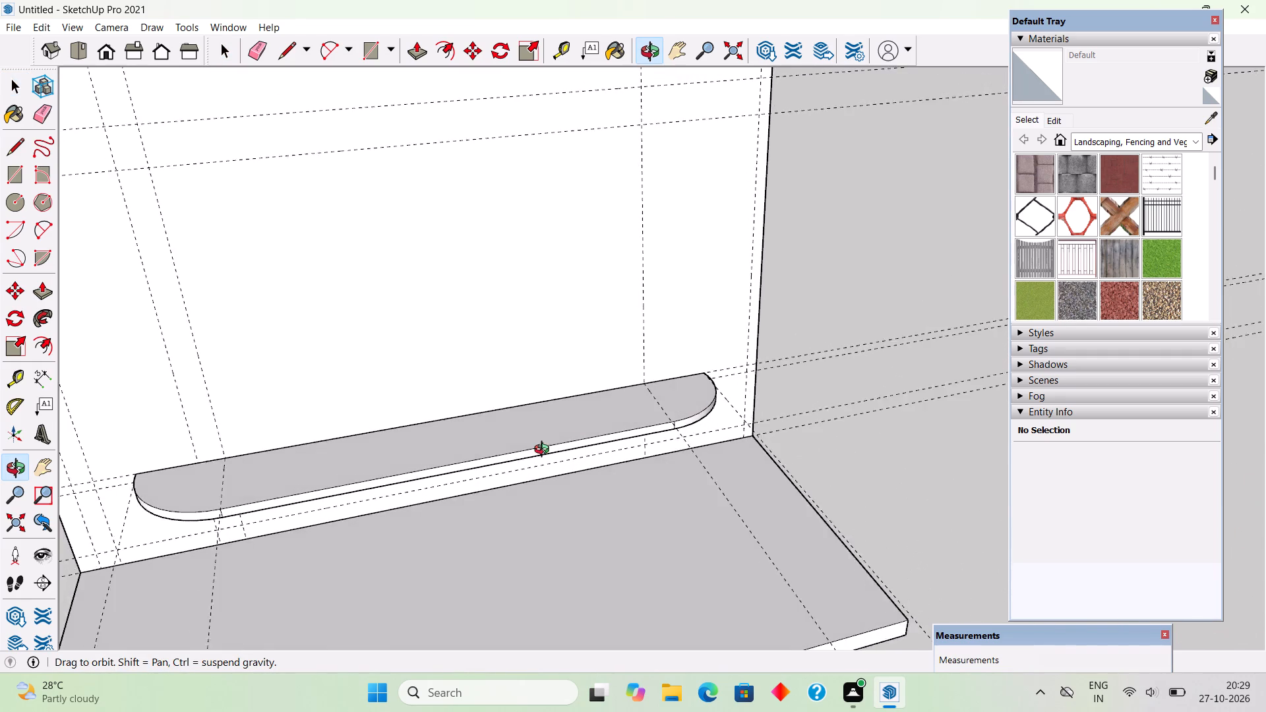
pyautogui.moveTo(545, 451); pyautogui.dragTo(535, 450, button='middle')
pyautogui.tripleClick(481, 444)
pyautogui.rightClick(481, 444)
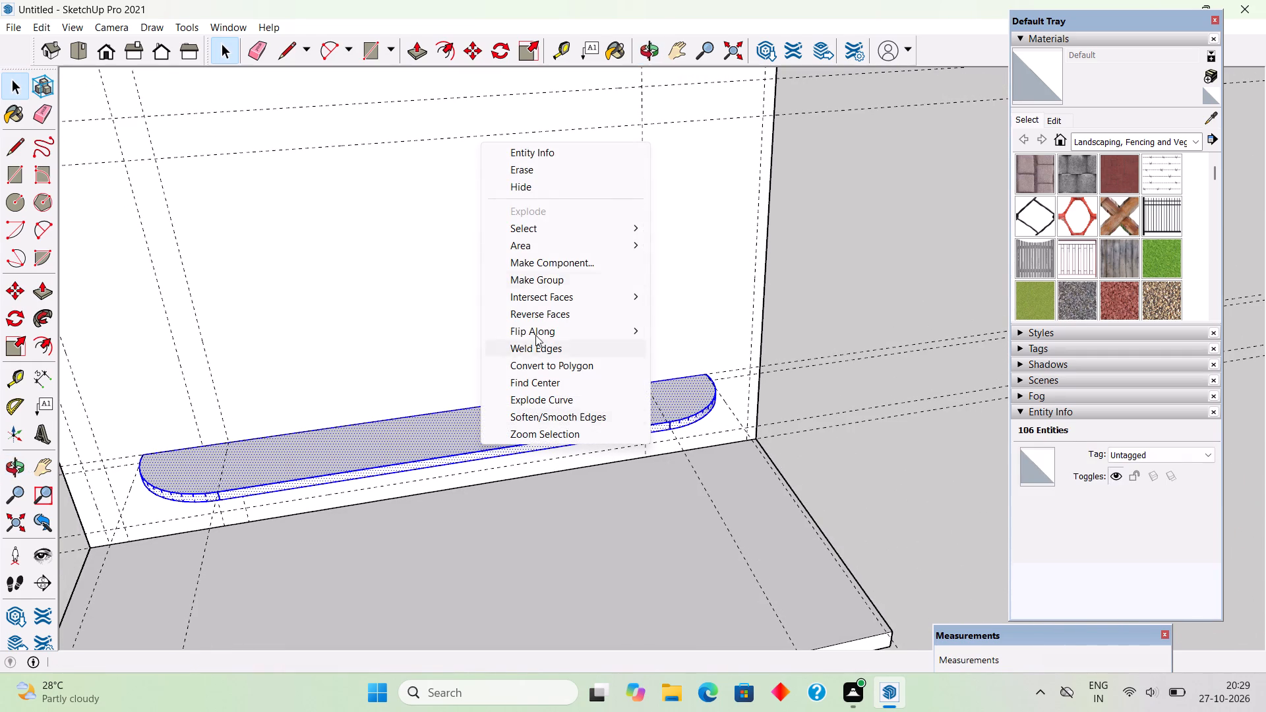
pyautogui.click(561, 285)
pyautogui.click(804, 242)
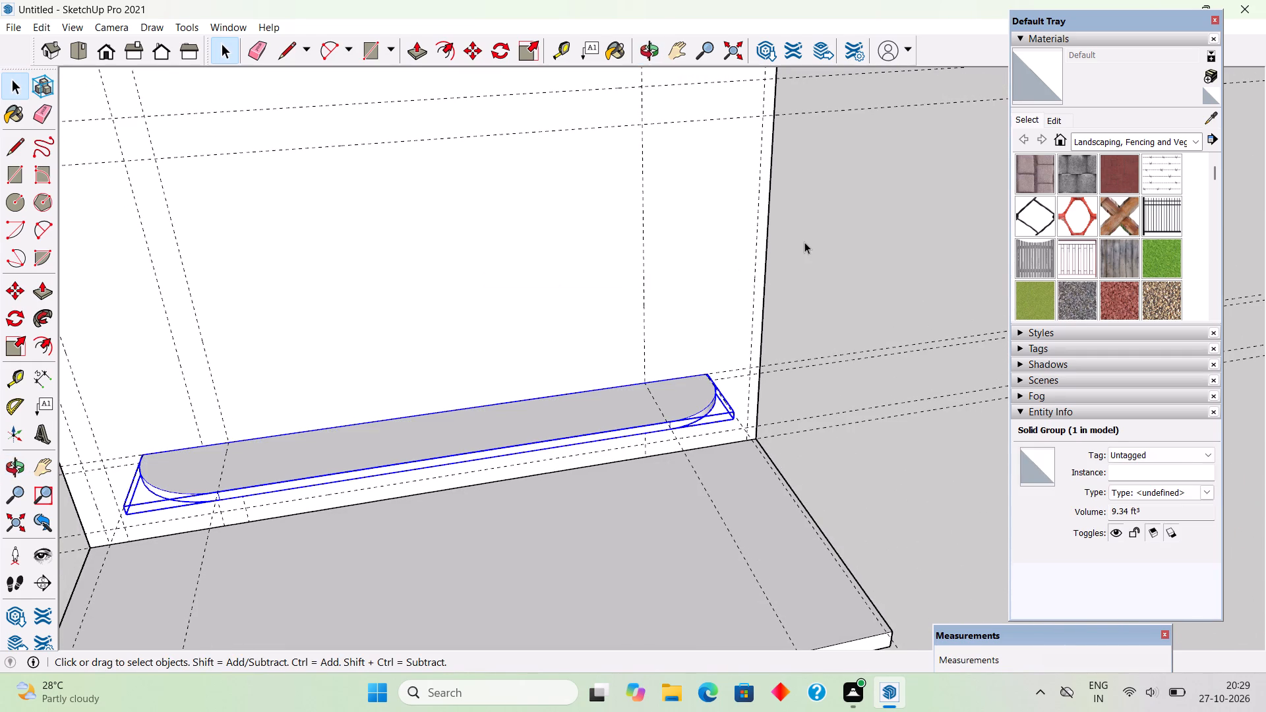
# Unhide the slotted thick panel in front of the back wall.
pyautogui.scroll(-6, 804, 302)
pyautogui.scroll(-4, 785, 514)
pyautogui.moveTo(771, 521); pyautogui.dragTo(665, 436, button='middle')
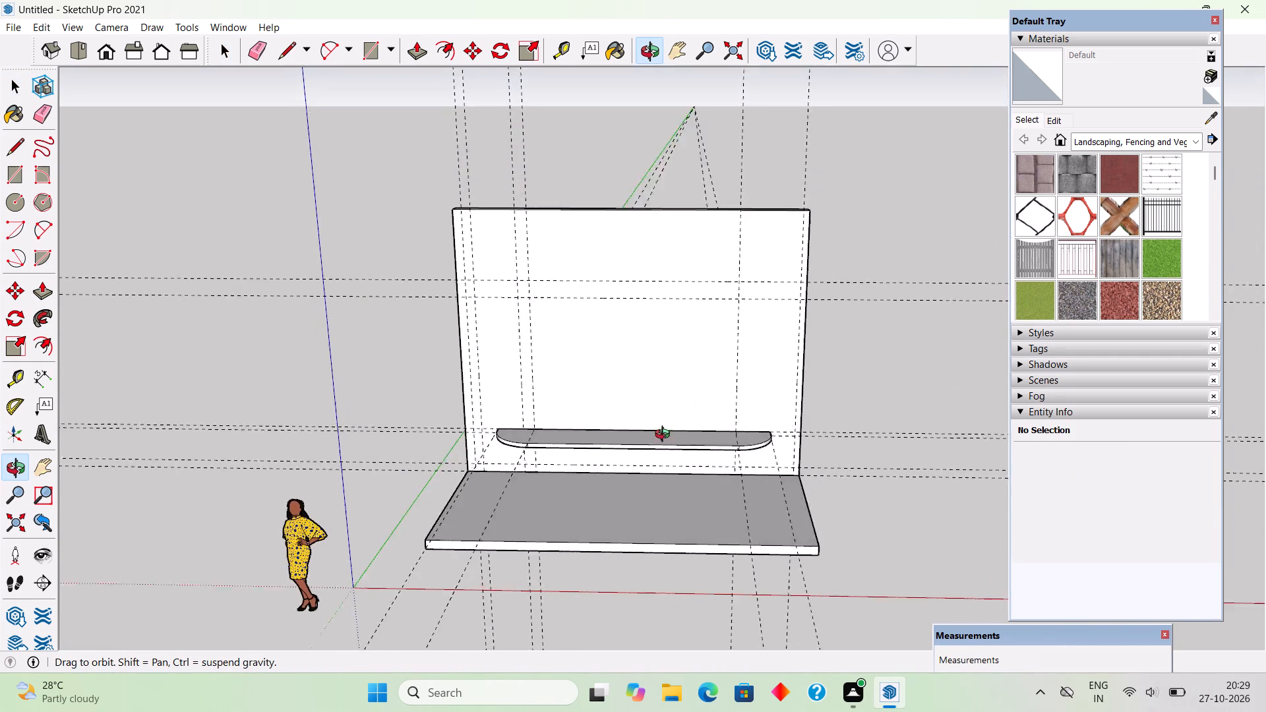
pyautogui.moveTo(665, 436); pyautogui.dragTo(735, 441, button='middle')
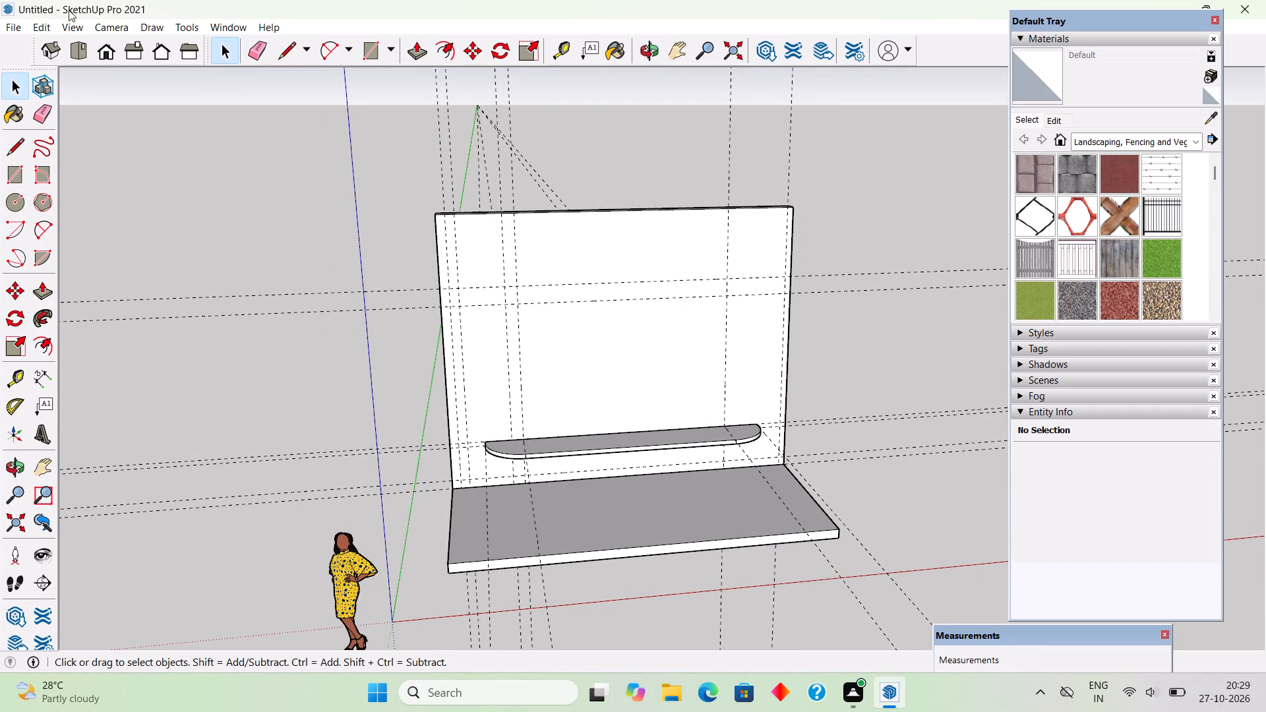
pyautogui.click(40, 22)
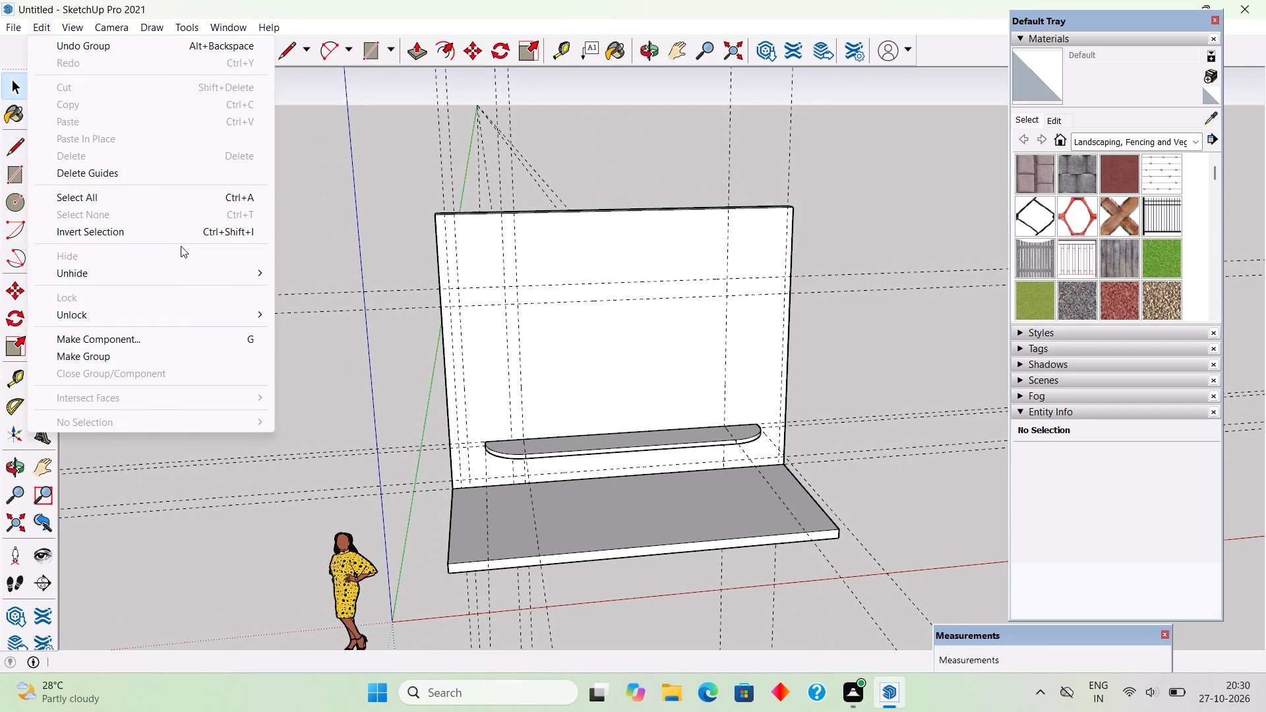
pyautogui.click(194, 274)
pyautogui.click(306, 301)
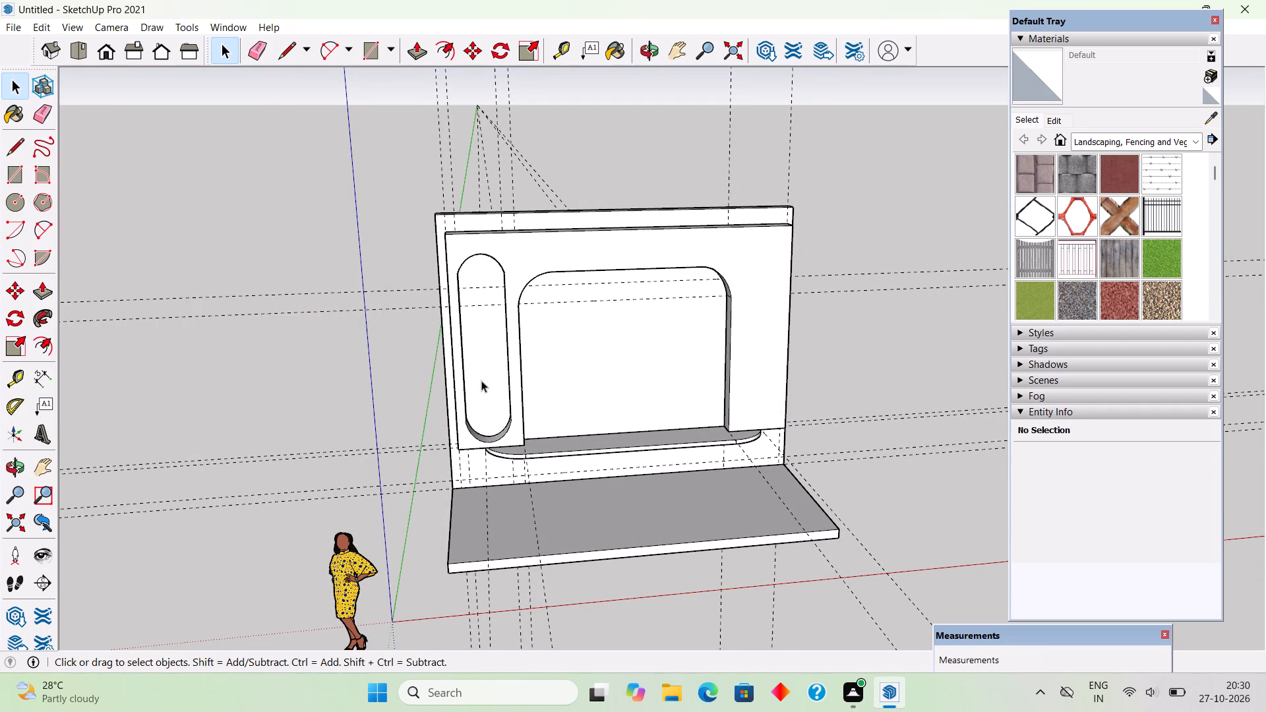
# Draw a 2' high rectangle on the back wall directly beneath the ledge, spanning between the outer left and right guides.
pyautogui.moveTo(481, 380); pyautogui.dragTo(529, 374, button='middle')
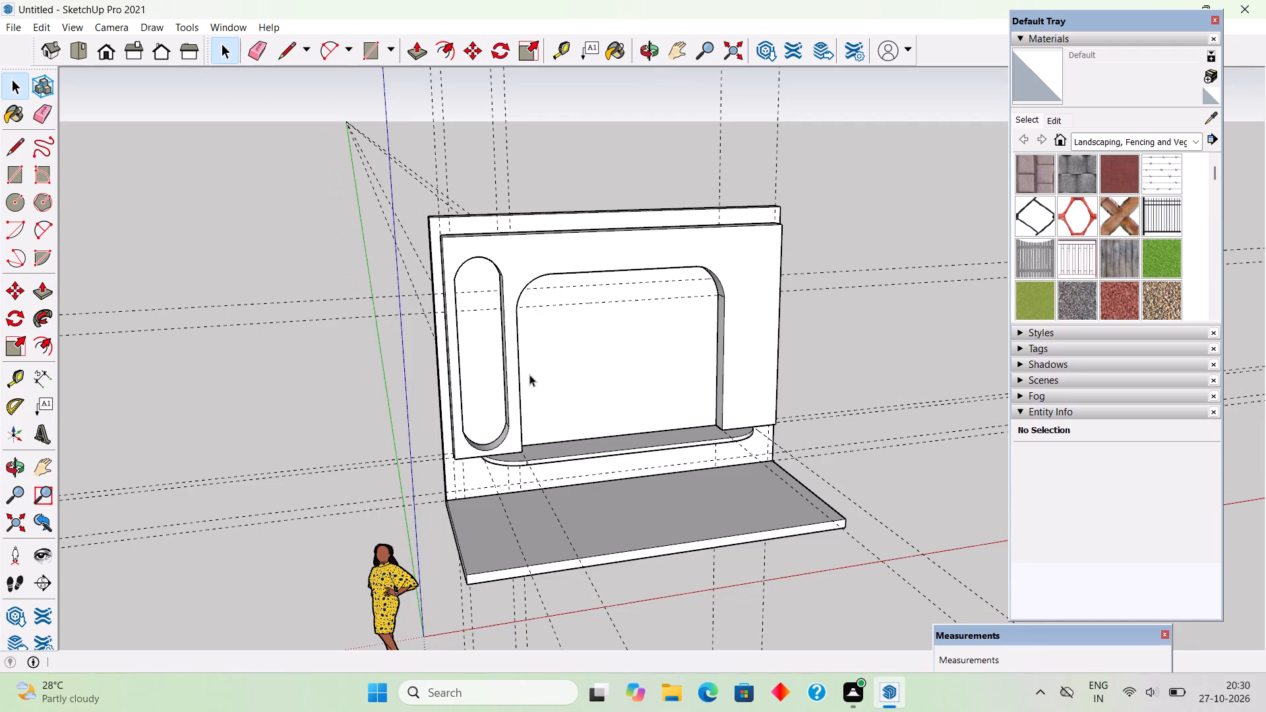
pyautogui.moveTo(508, 363); pyautogui.dragTo(459, 260, button='middle')
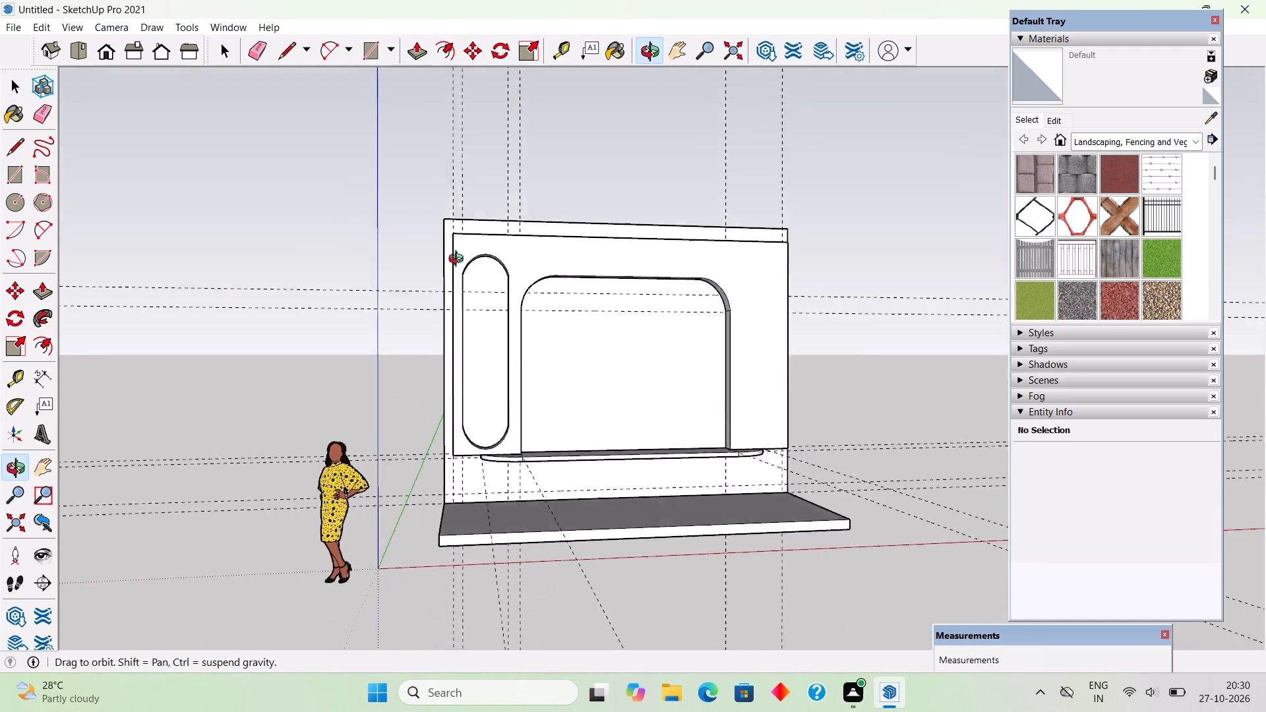
pyautogui.moveTo(459, 260); pyautogui.dragTo(414, 187, button='middle')
pyautogui.scroll(6, 482, 442)
pyautogui.moveTo(506, 571); pyautogui.dragTo(508, 576, button='middle')
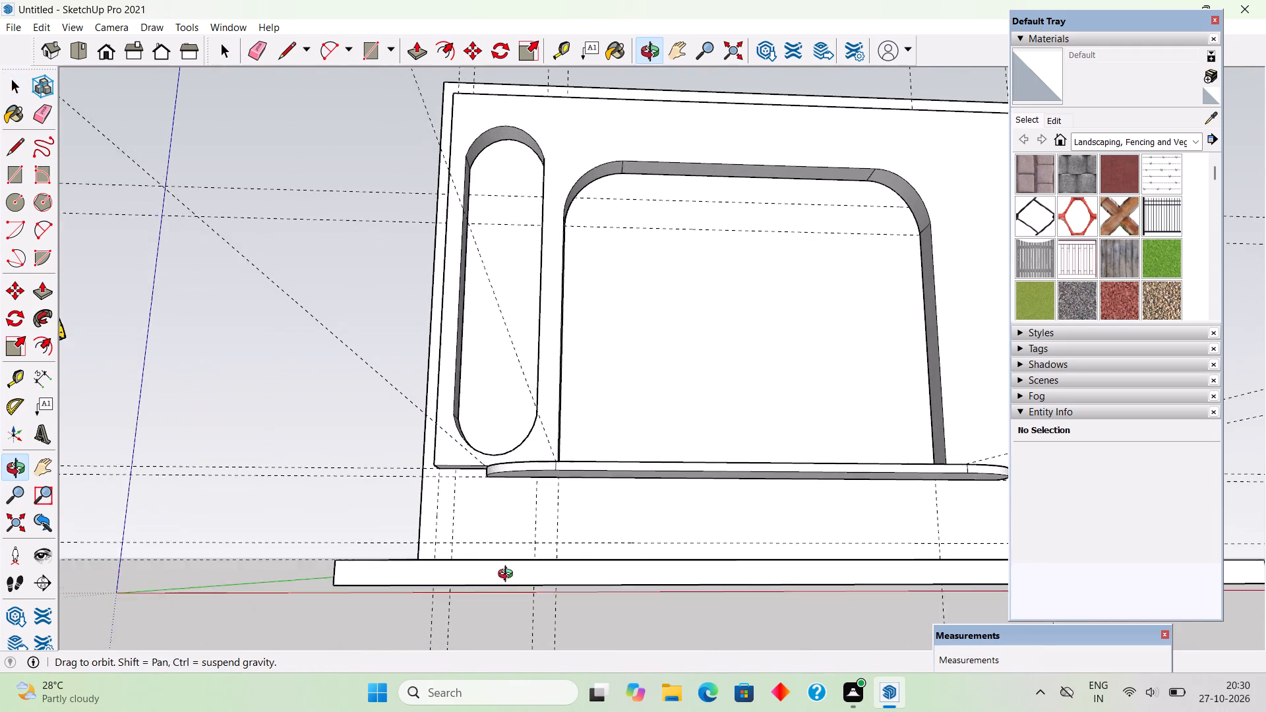
pyautogui.moveTo(508, 576); pyautogui.dragTo(551, 641, button='middle')
pyautogui.moveTo(612, 566); pyautogui.dragTo(547, 526, button='middle')
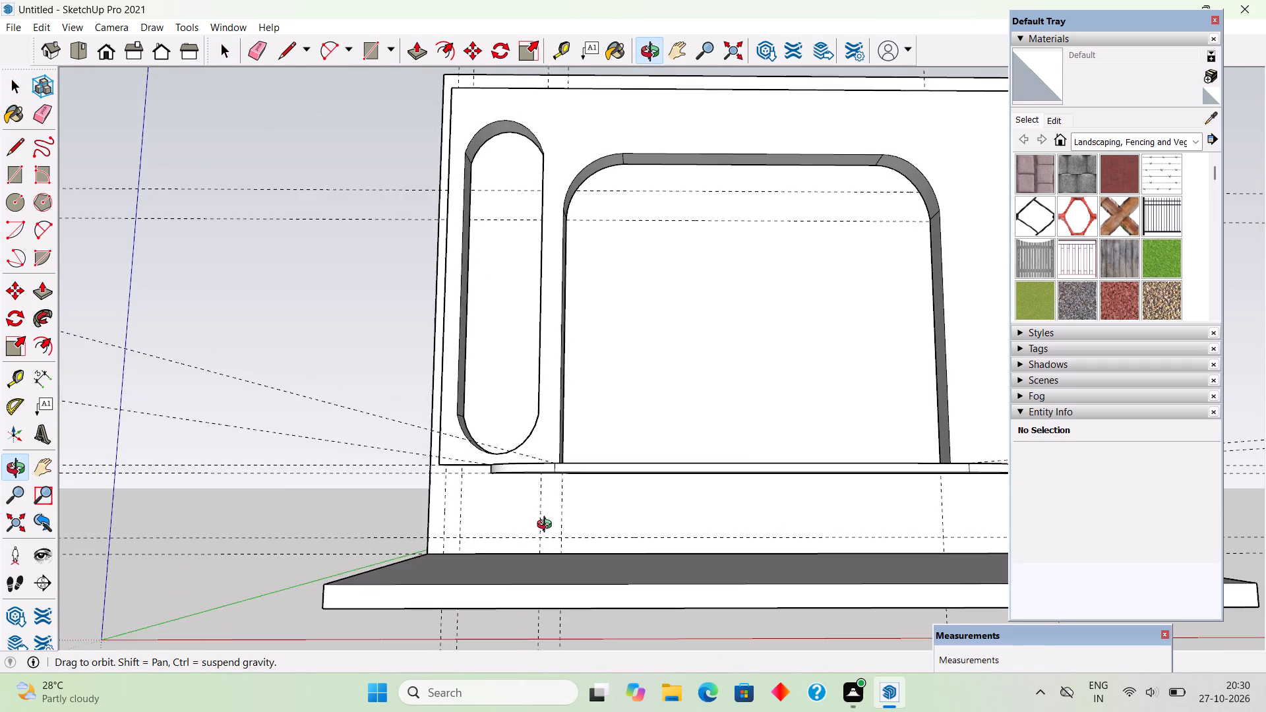
pyautogui.moveTo(547, 526); pyautogui.dragTo(577, 518, button='middle')
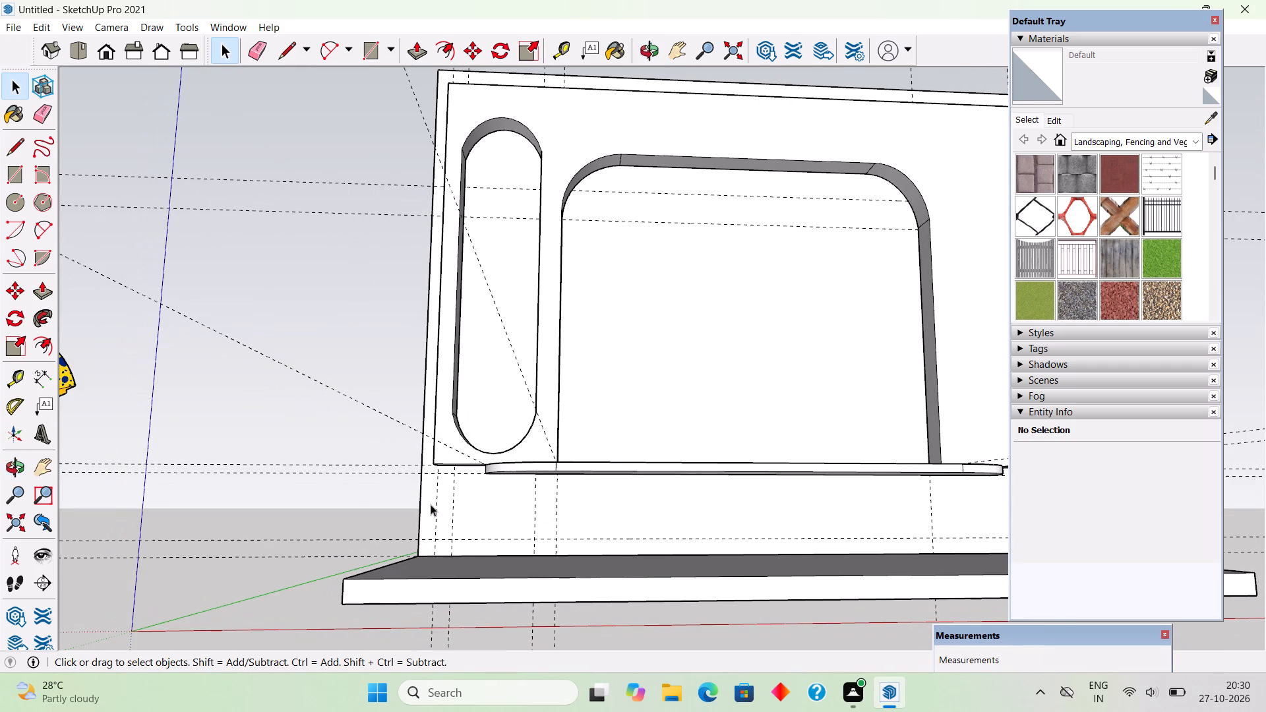
pyautogui.press('r')
pyautogui.click(456, 476)
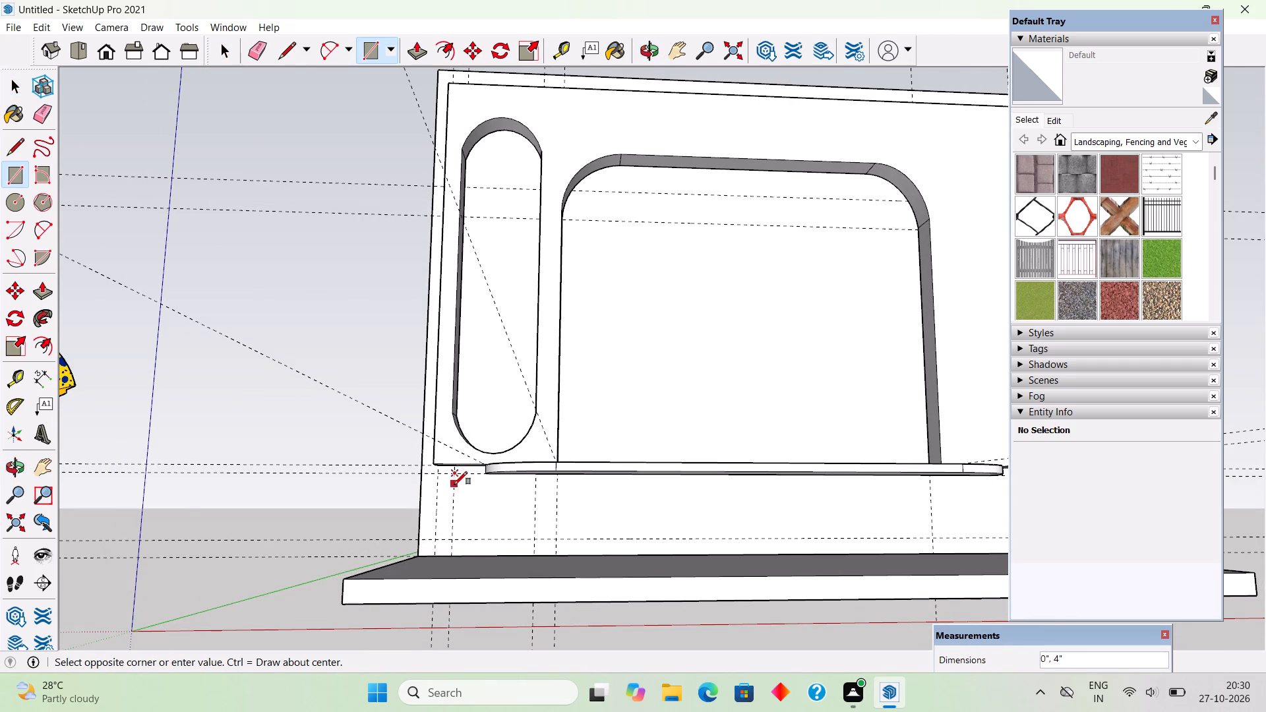
pyautogui.scroll(-8, 453, 496)
pyautogui.scroll(3, 746, 513)
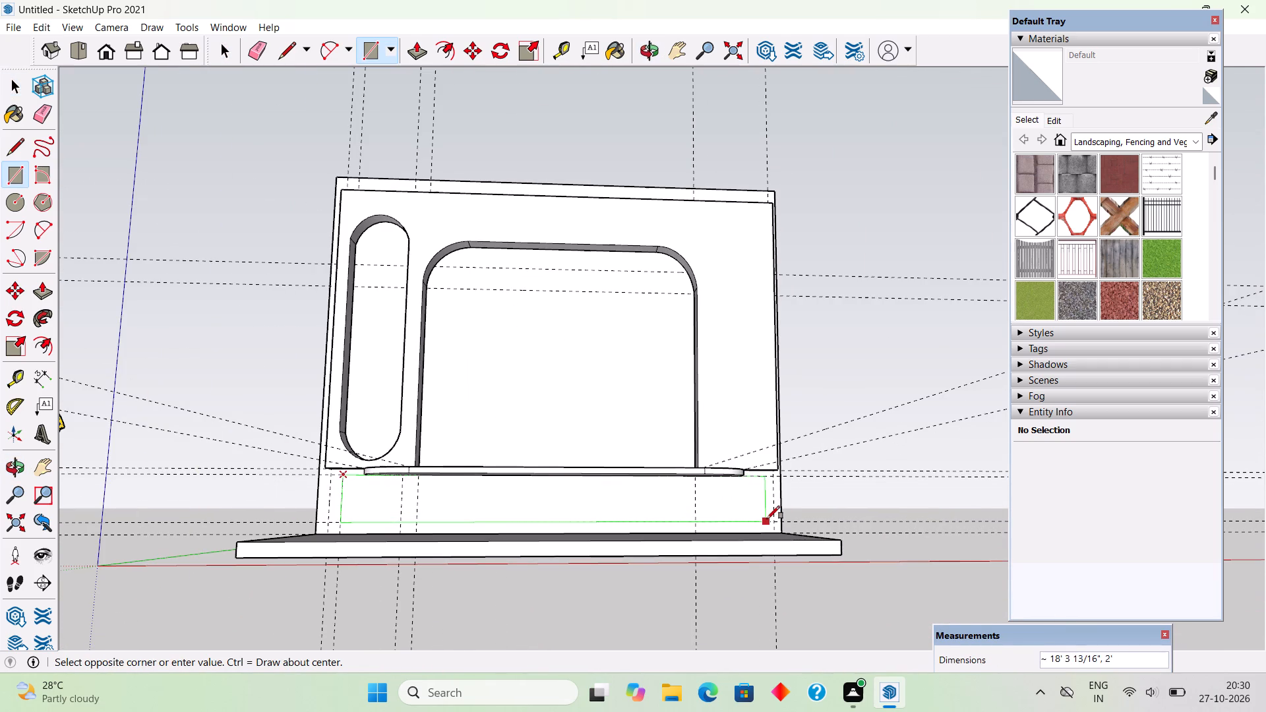
pyautogui.click(773, 519)
pyautogui.press('space')
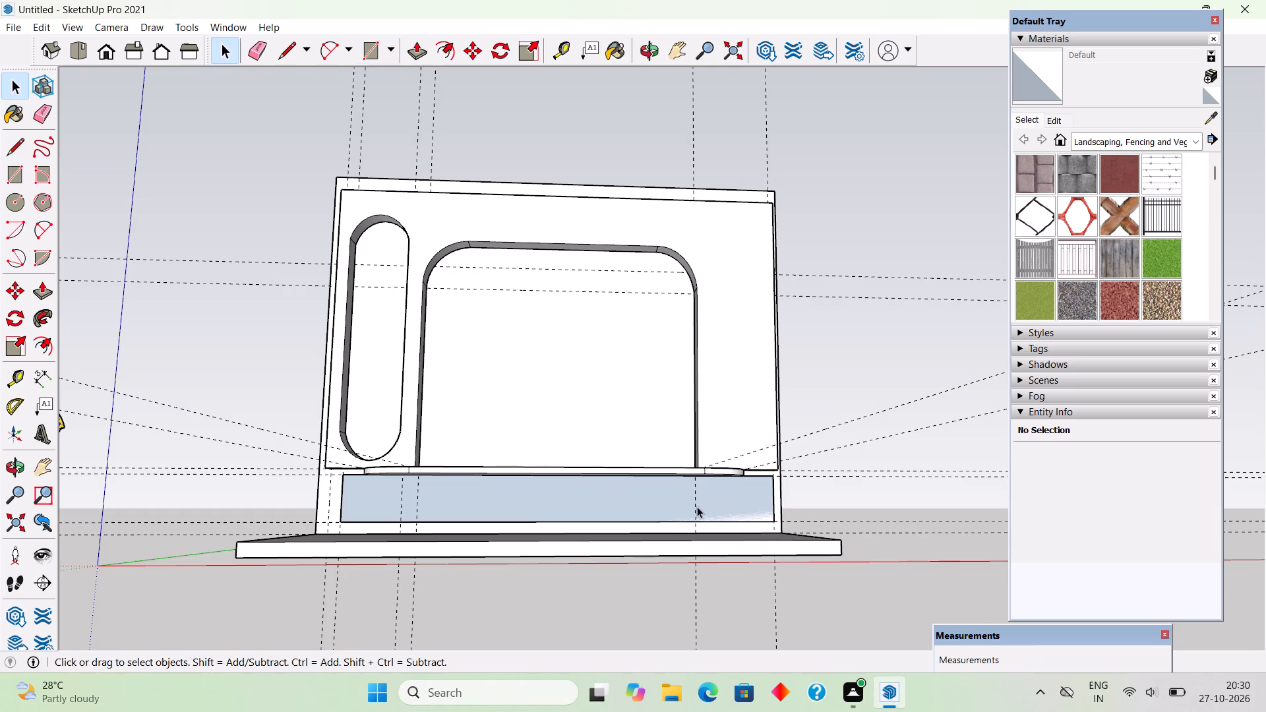
# Push/Pull the rectangle beneath the ledge out 2' 5" from the back wall, flush with the ledge's front.
pyautogui.moveTo(690, 511); pyautogui.dragTo(758, 657, button='middle')
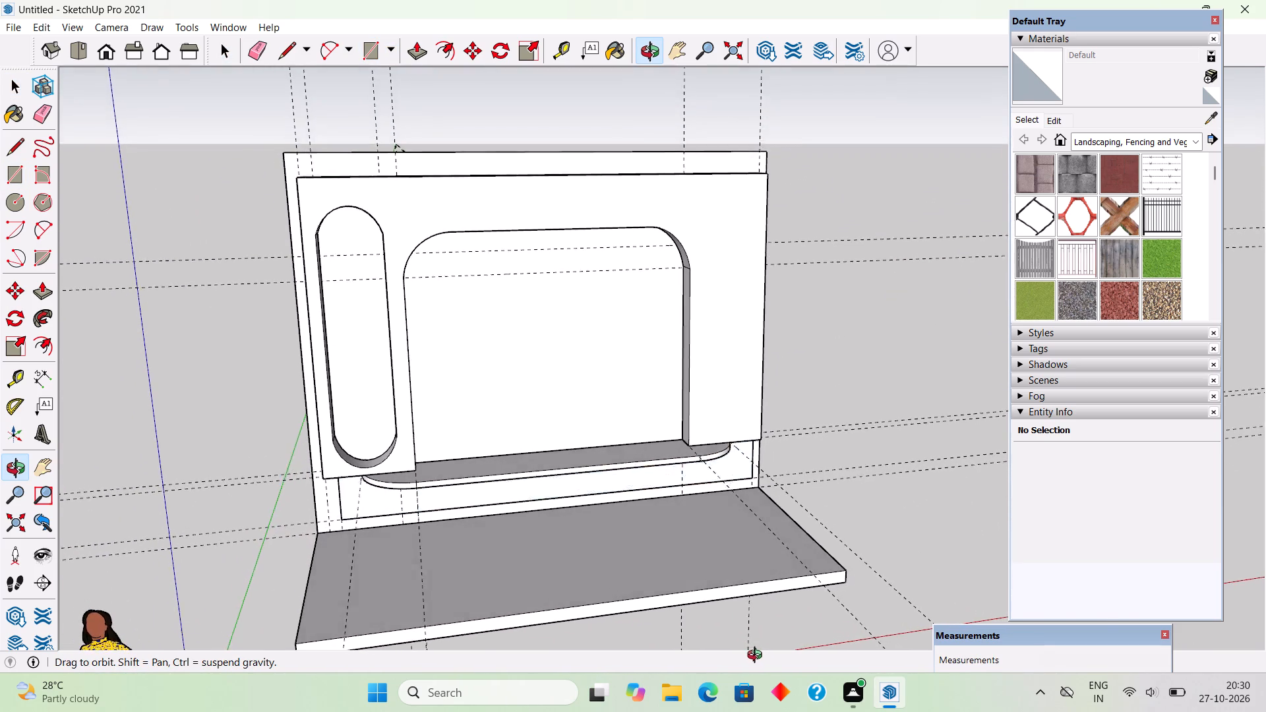
pyautogui.moveTo(758, 657); pyautogui.dragTo(760, 662, button='middle')
pyautogui.scroll(2, 774, 643)
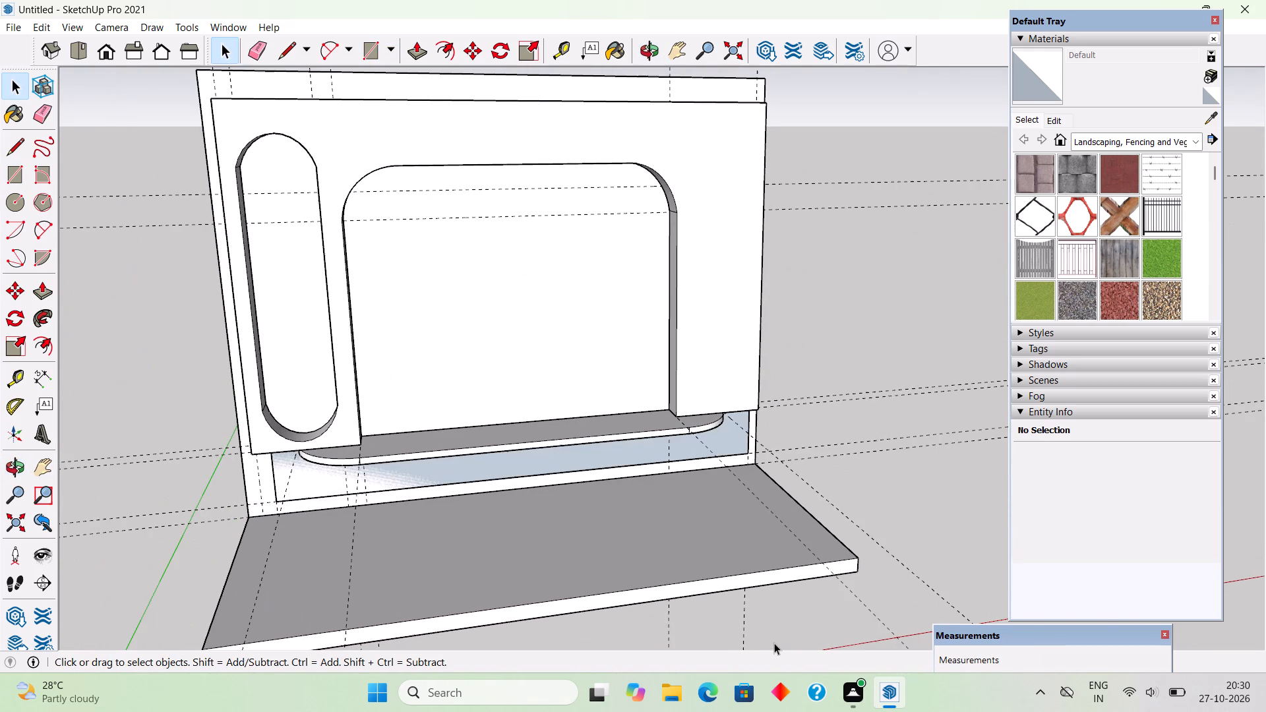
pyautogui.press('p')
pyautogui.click(618, 454)
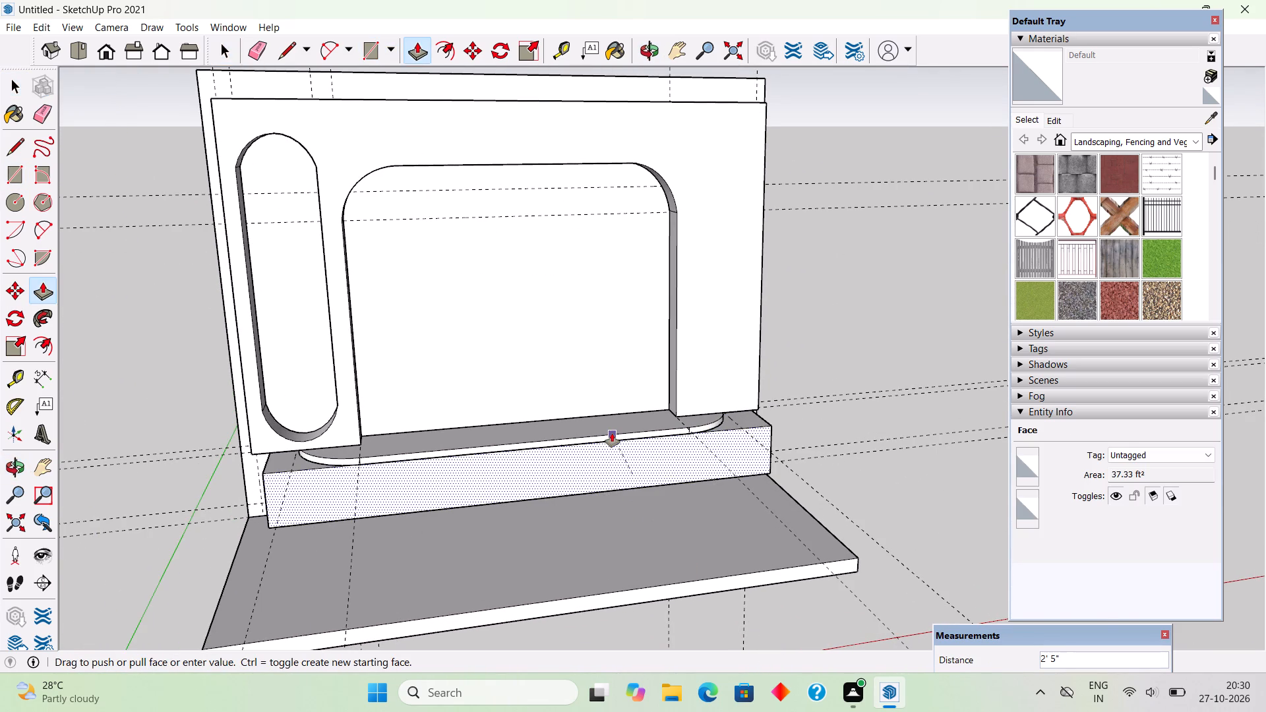
pyautogui.click(612, 433)
pyautogui.press('space')
# Add a guide line about 3' 5" in from the lower box's right end edge, through the start of the ledge's right curve.
pyautogui.moveTo(651, 534); pyautogui.dragTo(500, 608, button='middle')
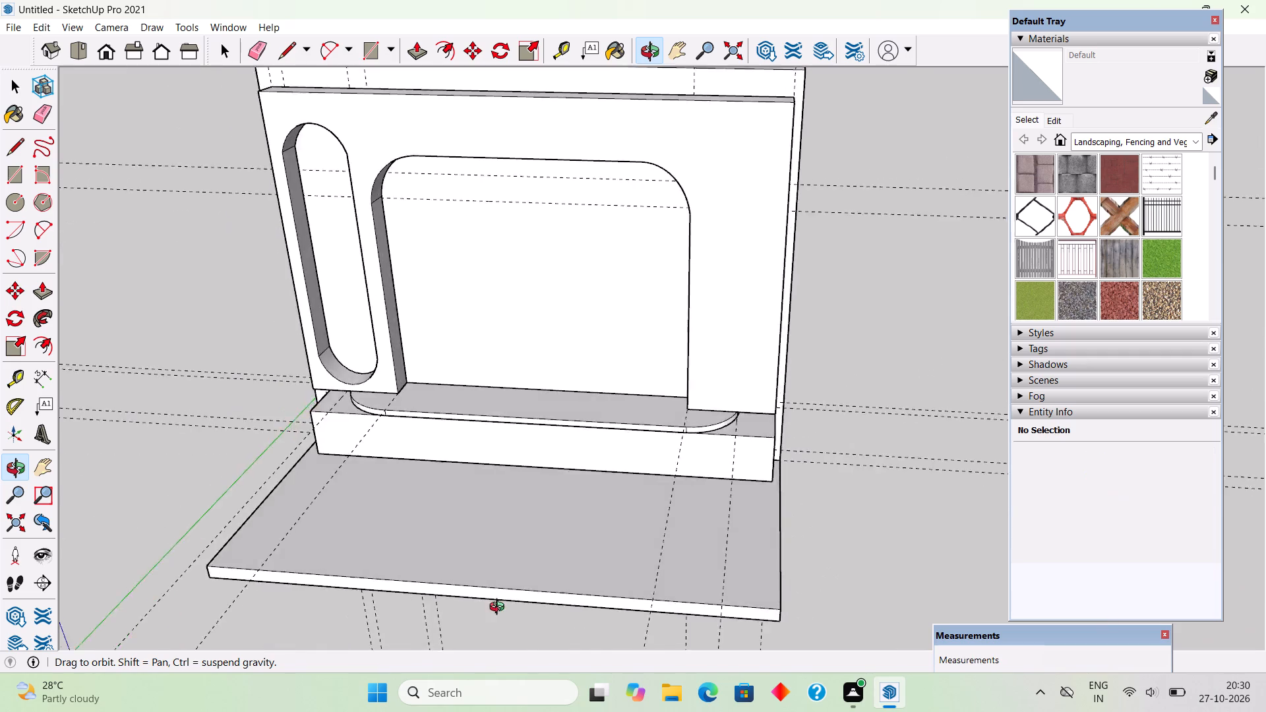
pyautogui.moveTo(500, 608); pyautogui.dragTo(520, 648, button='middle')
pyautogui.scroll(11, 810, 417)
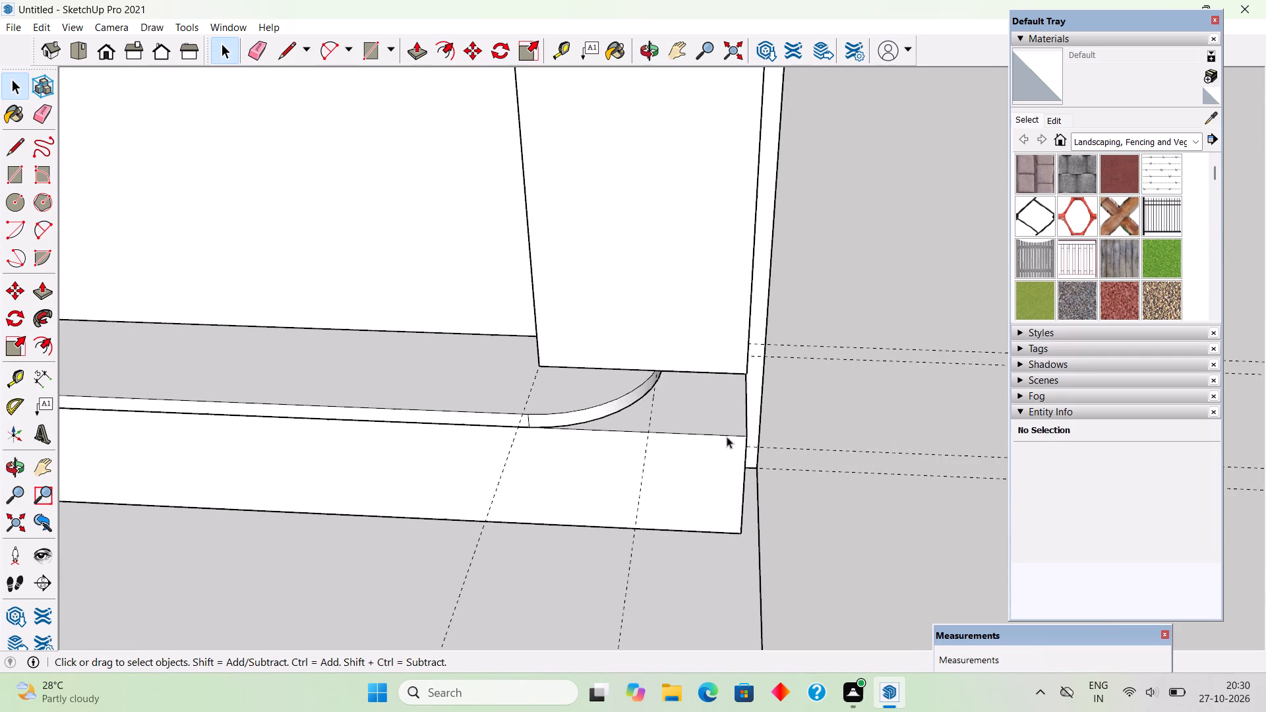
pyautogui.scroll(5, 727, 436)
pyautogui.moveTo(633, 440); pyautogui.dragTo(682, 434, button='middle')
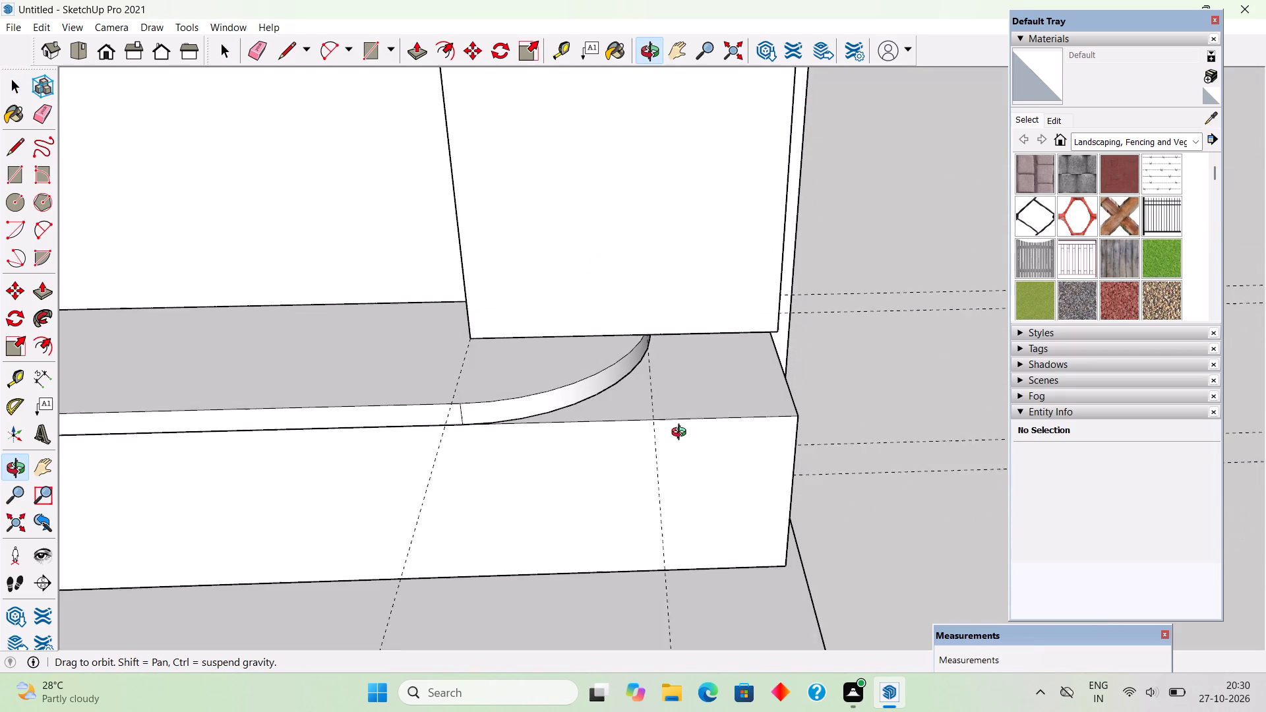
pyautogui.moveTo(682, 434); pyautogui.dragTo(684, 439, button='middle')
pyautogui.scroll(-3, 672, 441)
pyautogui.moveTo(665, 470); pyautogui.dragTo(735, 465, button='middle')
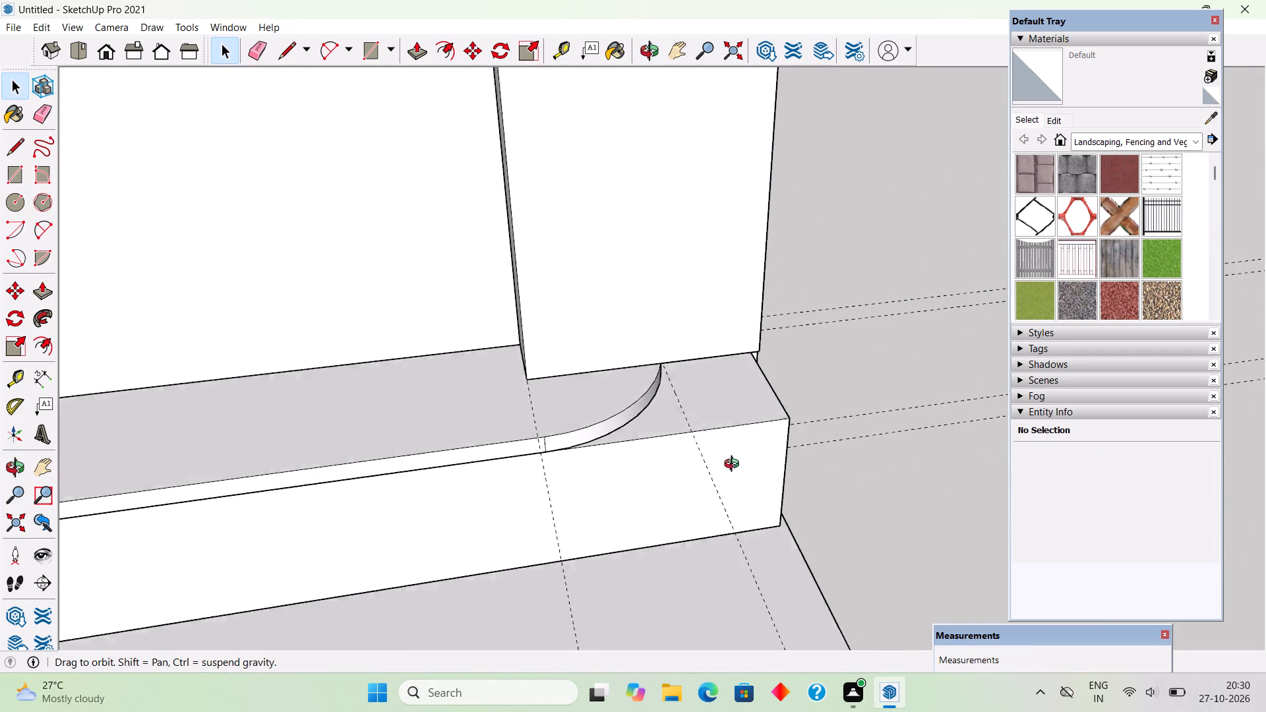
pyautogui.moveTo(735, 465); pyautogui.dragTo(751, 496, button='middle')
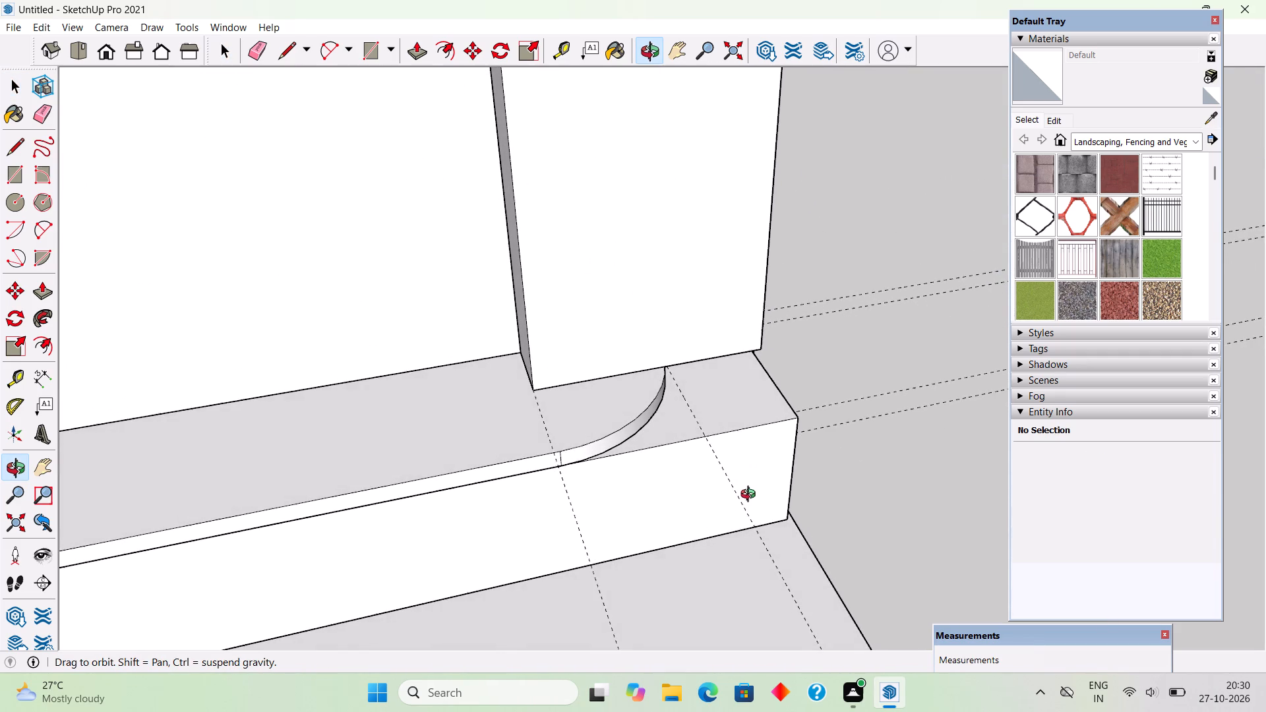
pyautogui.moveTo(751, 496); pyautogui.dragTo(696, 479, button='middle')
pyautogui.scroll(4, 742, 424)
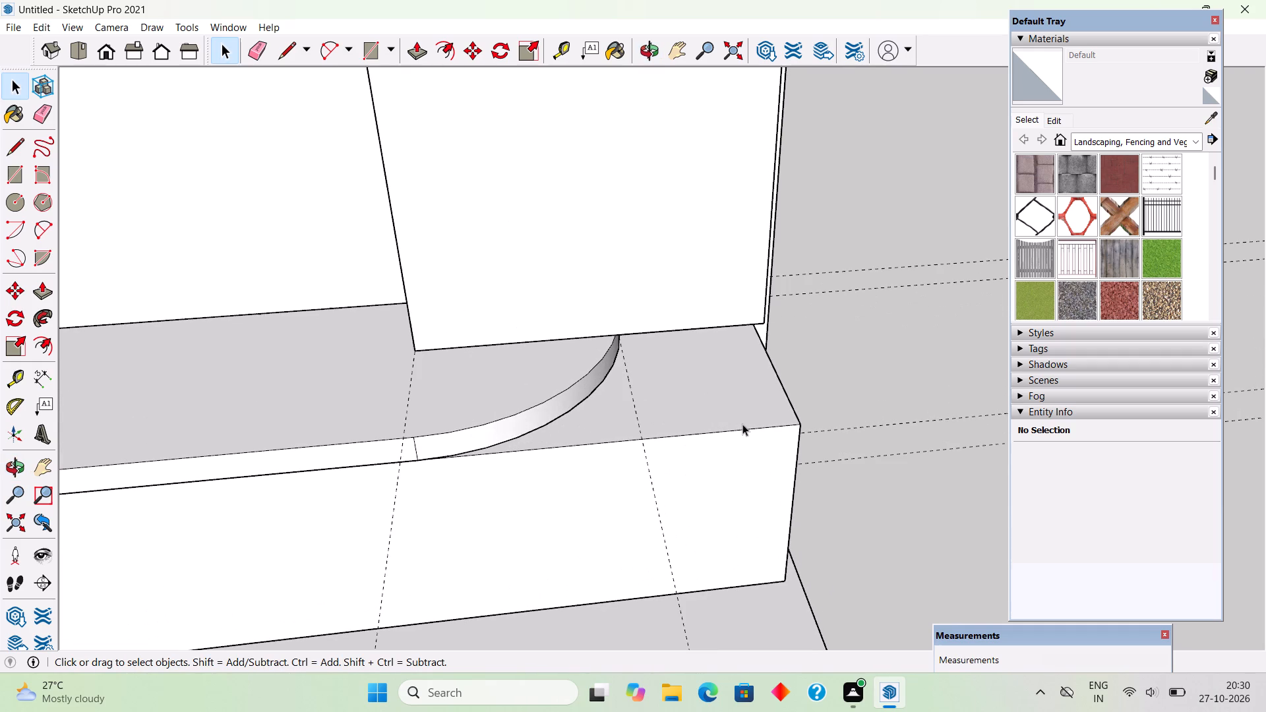
pyautogui.scroll(2, 742, 424)
pyautogui.press('t')
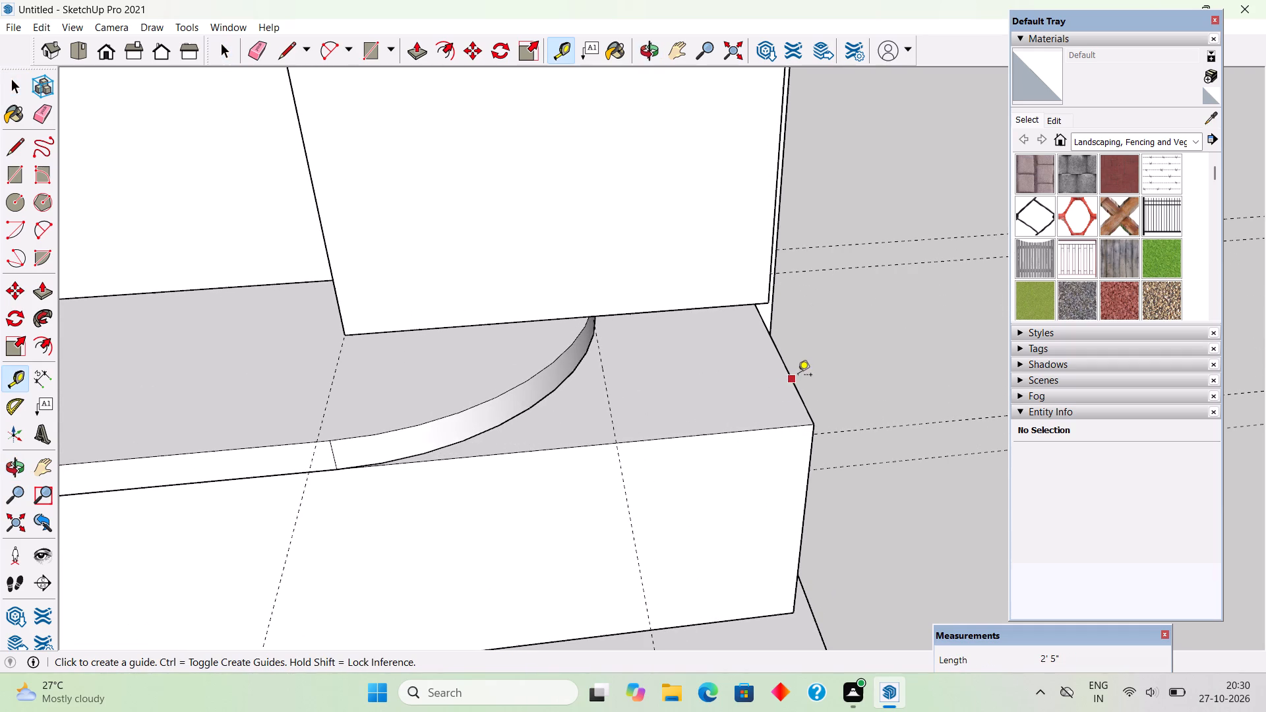
pyautogui.click(791, 387)
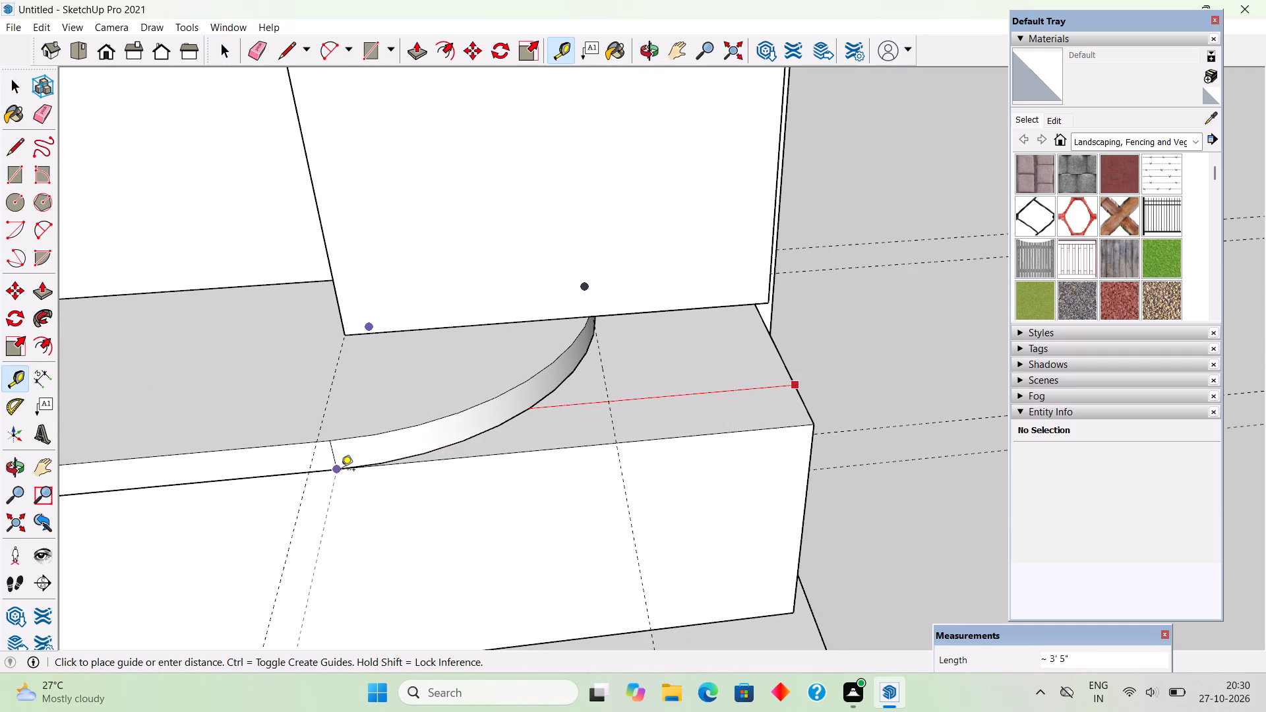
pyautogui.click(341, 471)
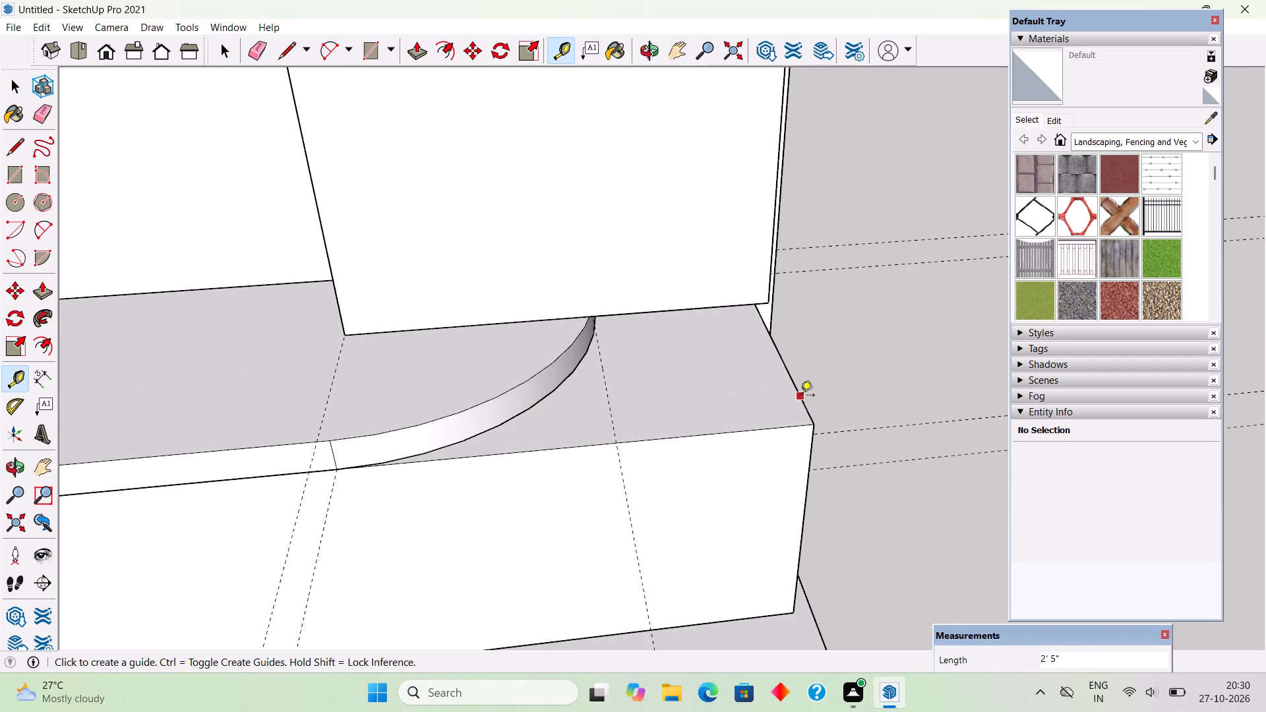
# Add a guide line 1.5' in from the lower box's right end edge on its top face.
pyautogui.click(803, 395)
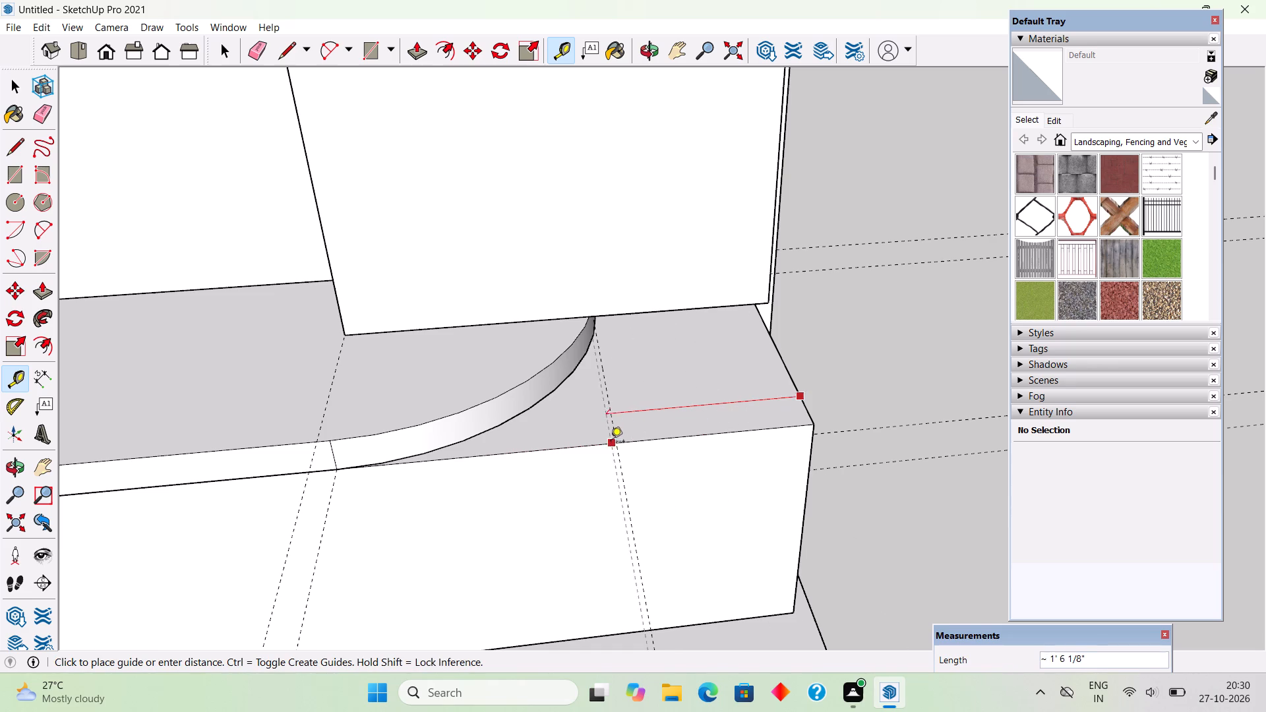
pyautogui.moveTo(619, 444); pyautogui.dragTo(502, 324, button='middle')
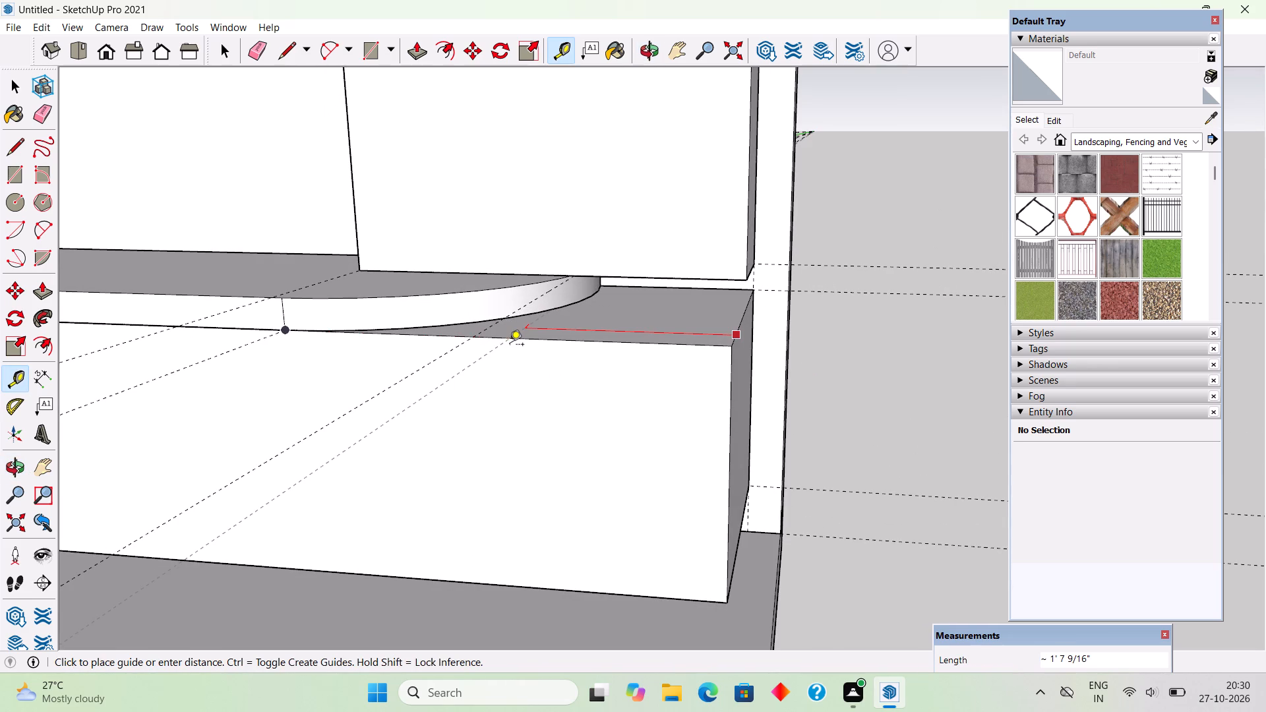
pyautogui.write("1.5'")
pyautogui.press('Return')
pyautogui.press('space')
pyautogui.scroll(-5, 570, 306)
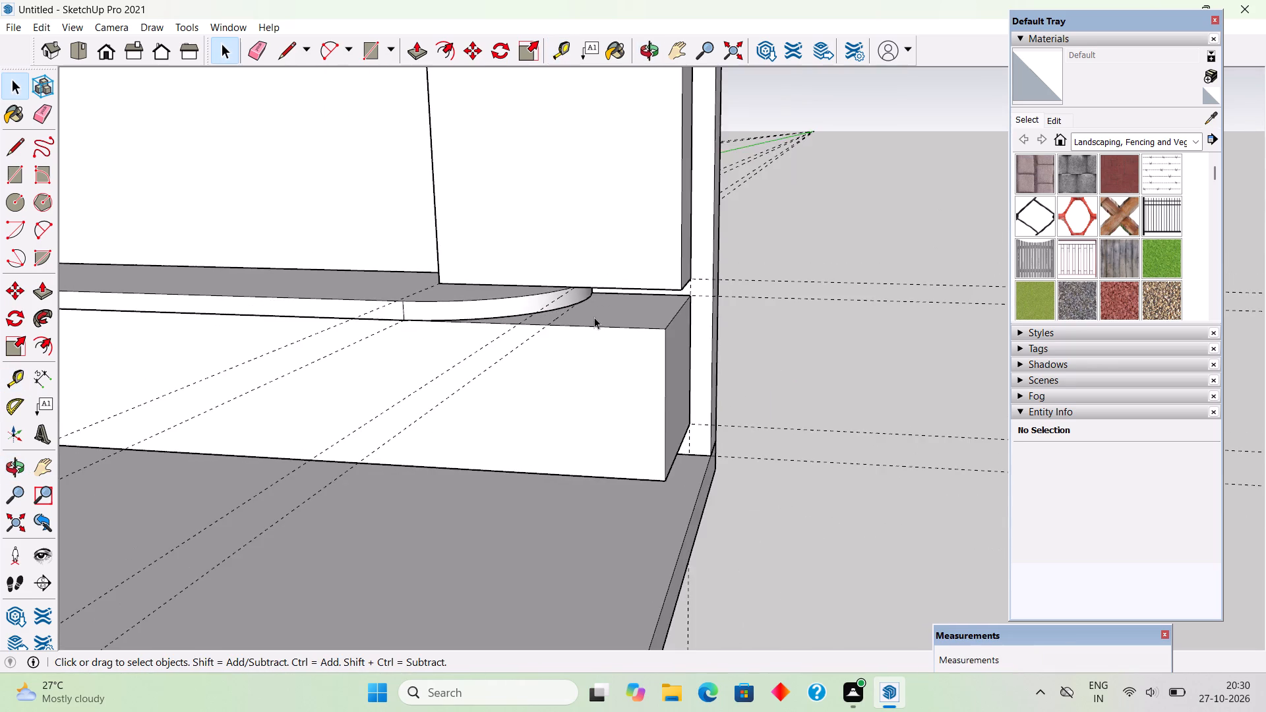
pyautogui.scroll(-18, 594, 317)
# Add a guide line parallel to the lower box's left end edge, through the start of the ledge's left curve.
pyautogui.moveTo(286, 361); pyautogui.dragTo(572, 404, button='middle')
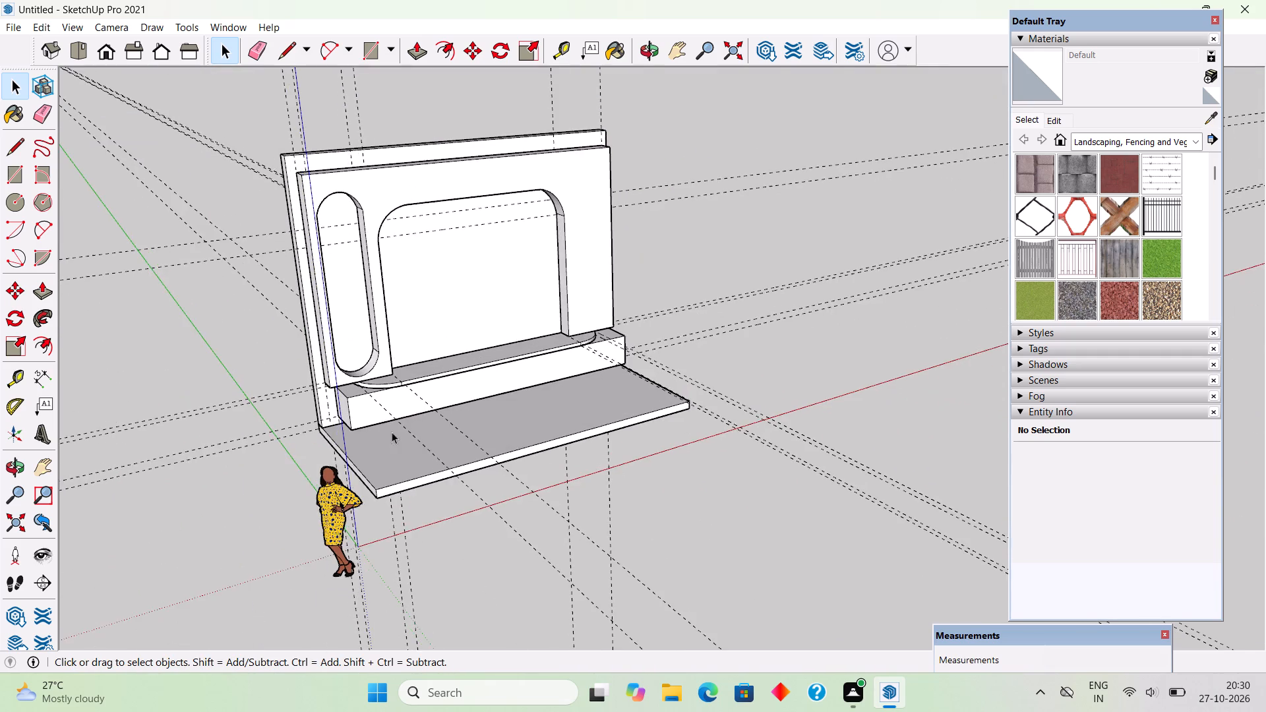
pyautogui.scroll(12, 346, 425)
pyautogui.scroll(10, 335, 360)
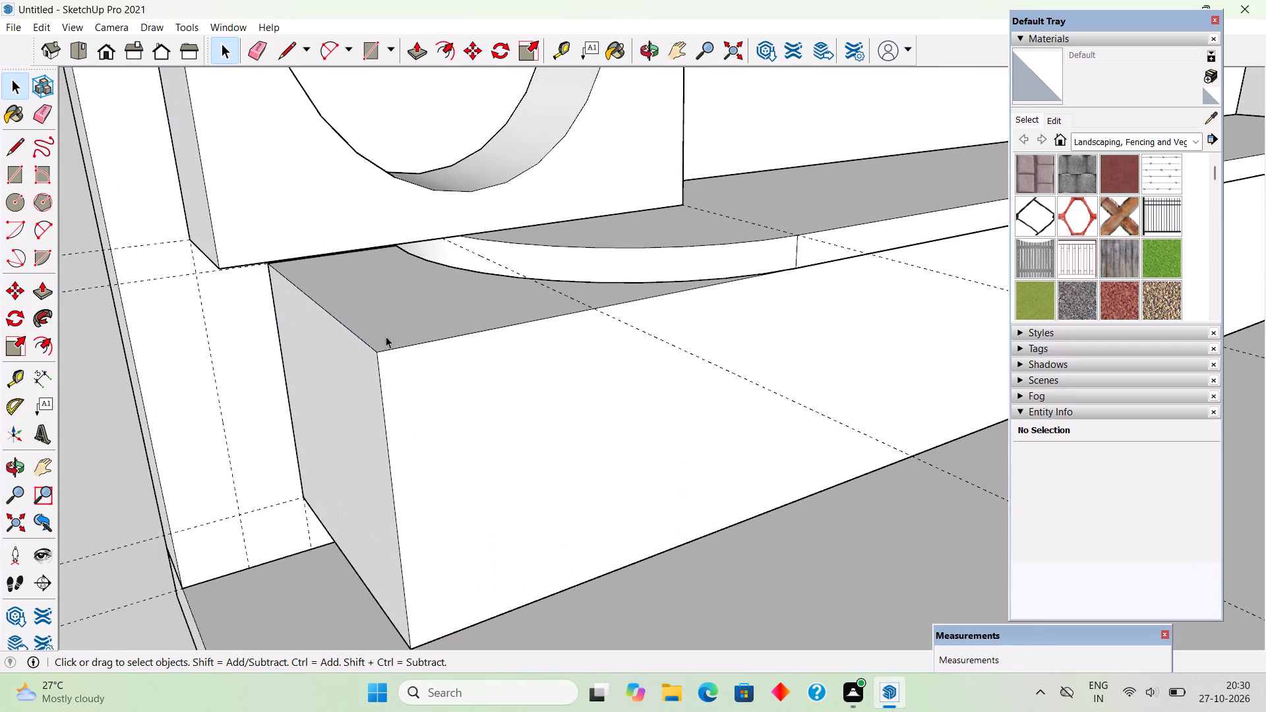
pyautogui.moveTo(386, 339); pyautogui.dragTo(346, 423, button='middle')
pyautogui.scroll(1, 344, 396)
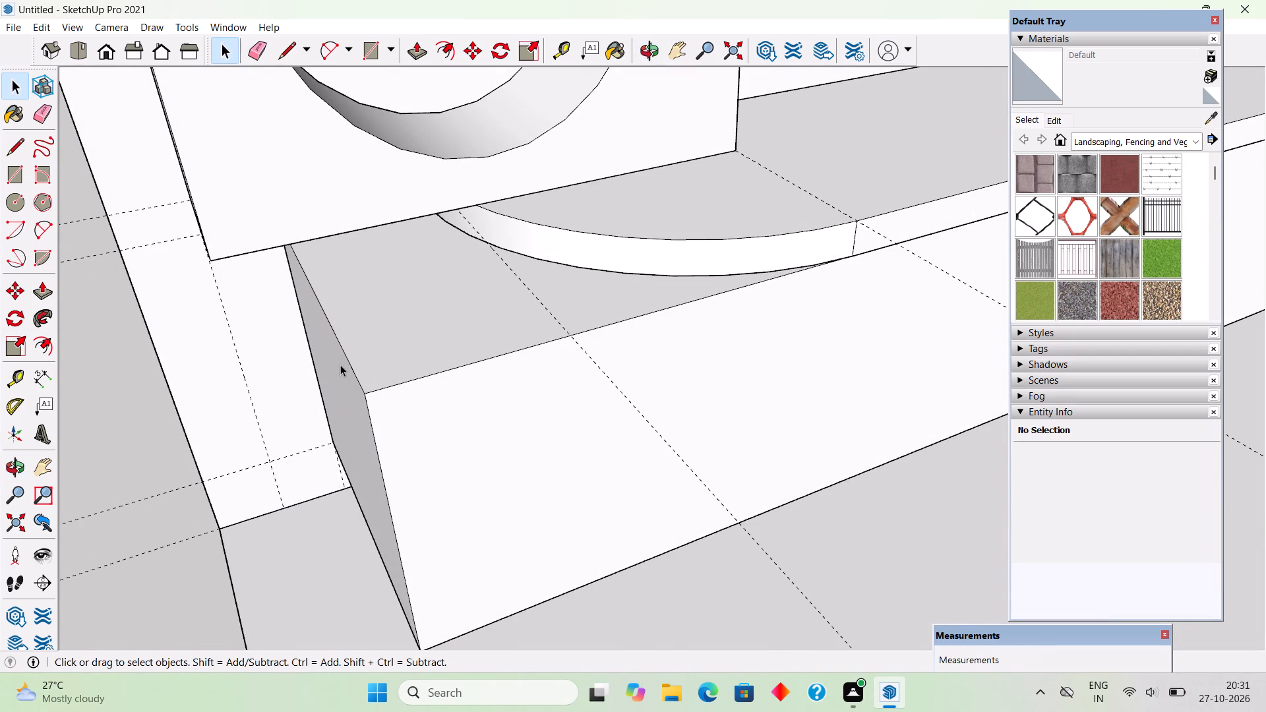
pyautogui.press('t')
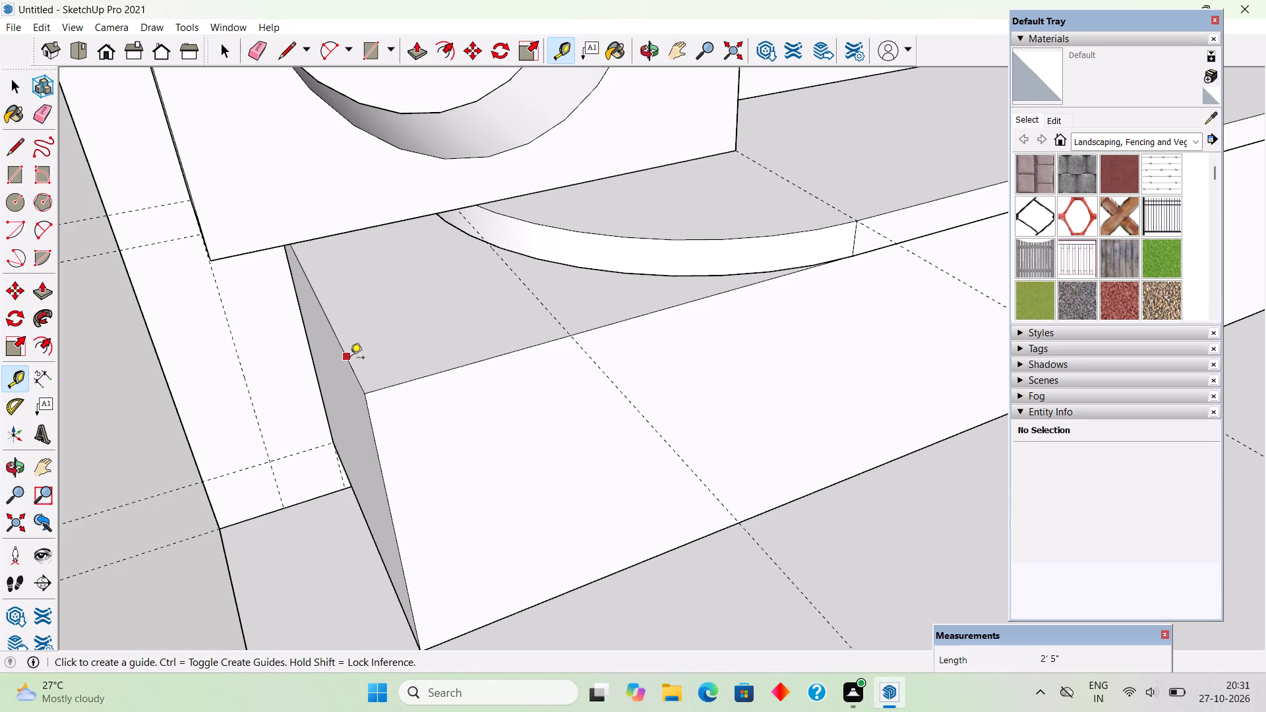
pyautogui.click(350, 359)
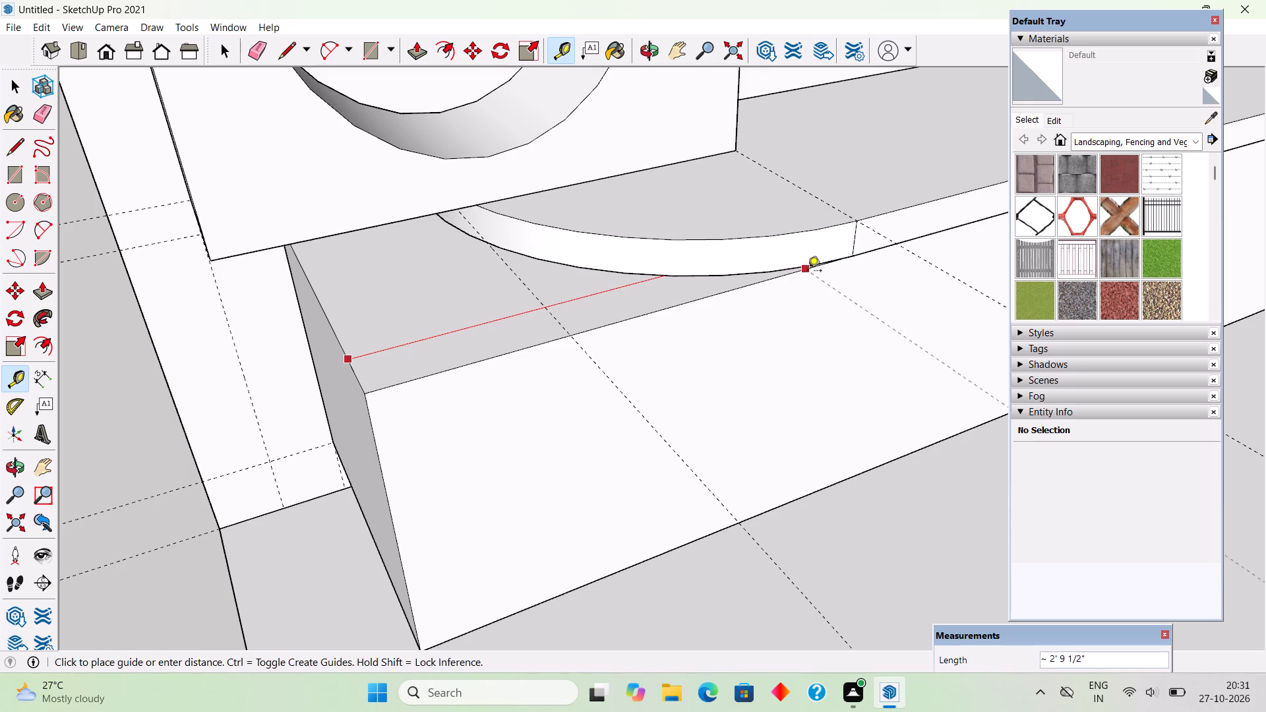
pyautogui.click(851, 254)
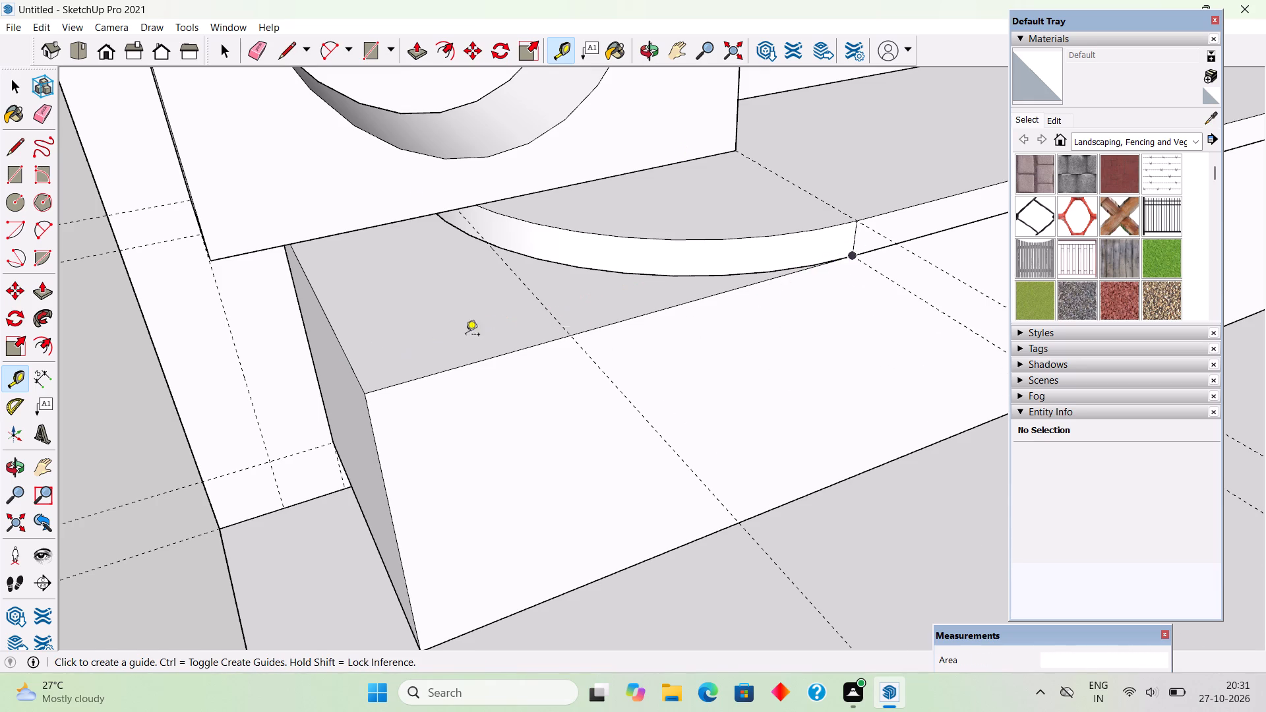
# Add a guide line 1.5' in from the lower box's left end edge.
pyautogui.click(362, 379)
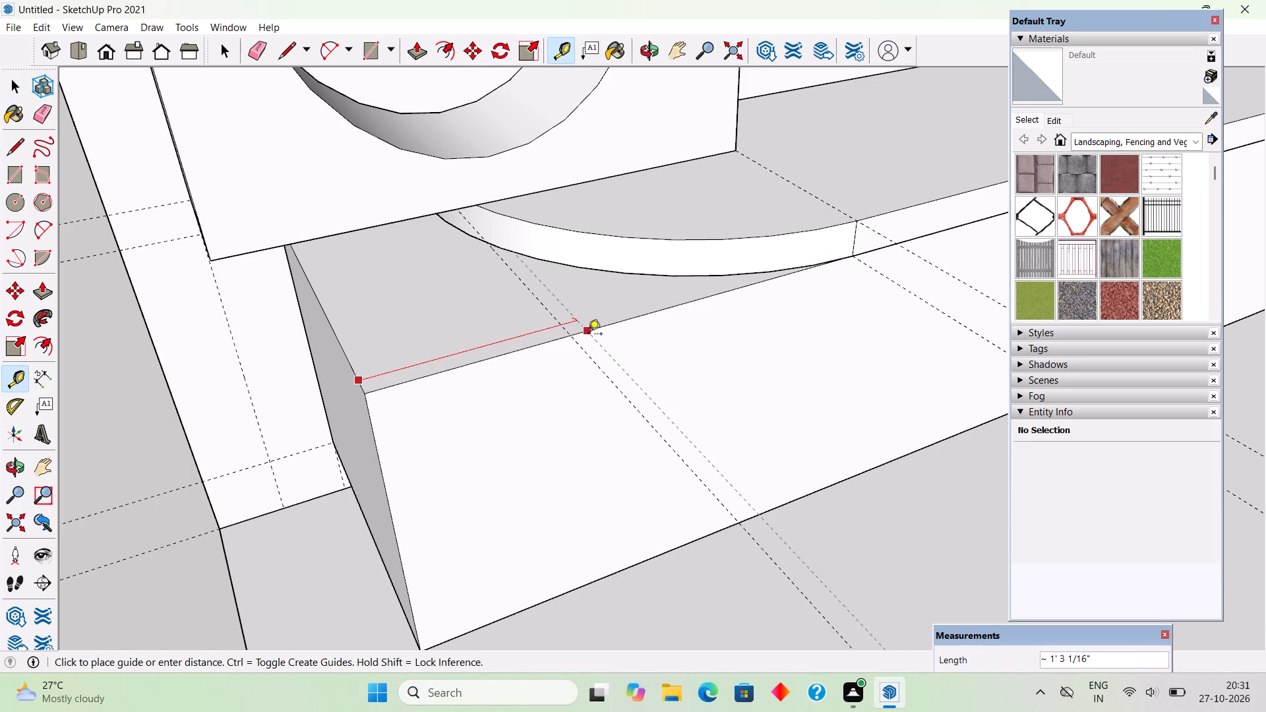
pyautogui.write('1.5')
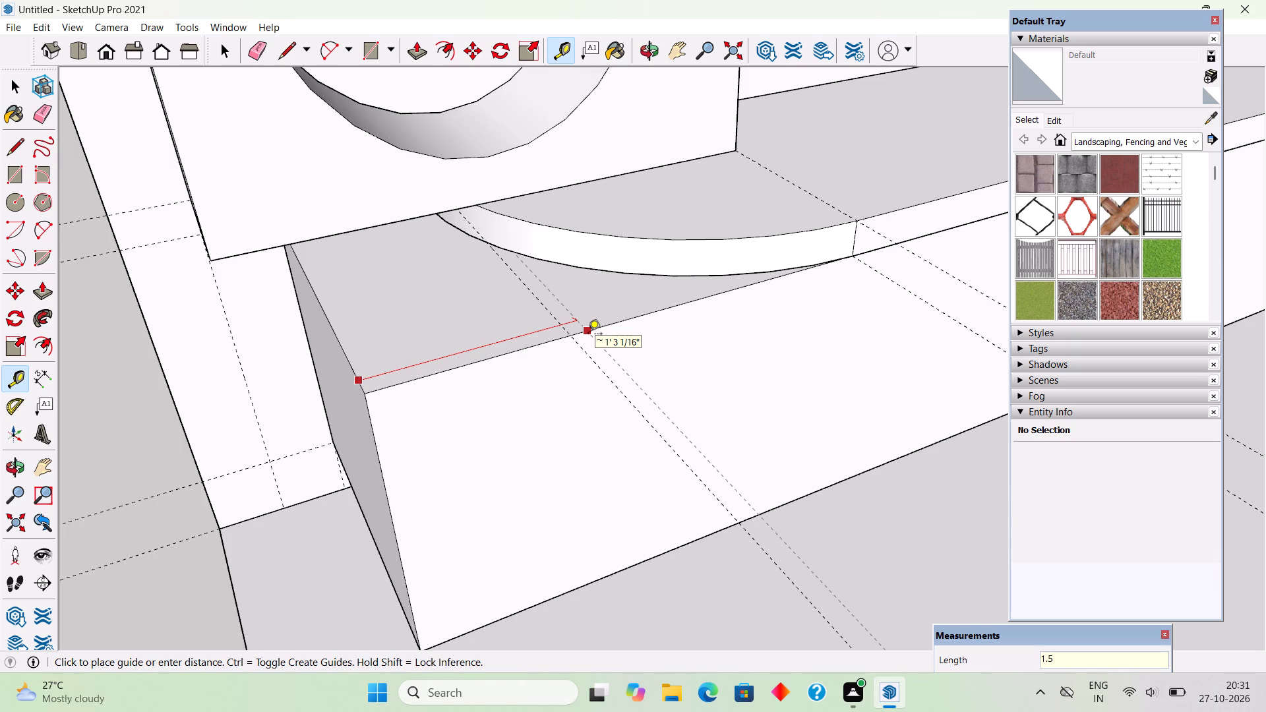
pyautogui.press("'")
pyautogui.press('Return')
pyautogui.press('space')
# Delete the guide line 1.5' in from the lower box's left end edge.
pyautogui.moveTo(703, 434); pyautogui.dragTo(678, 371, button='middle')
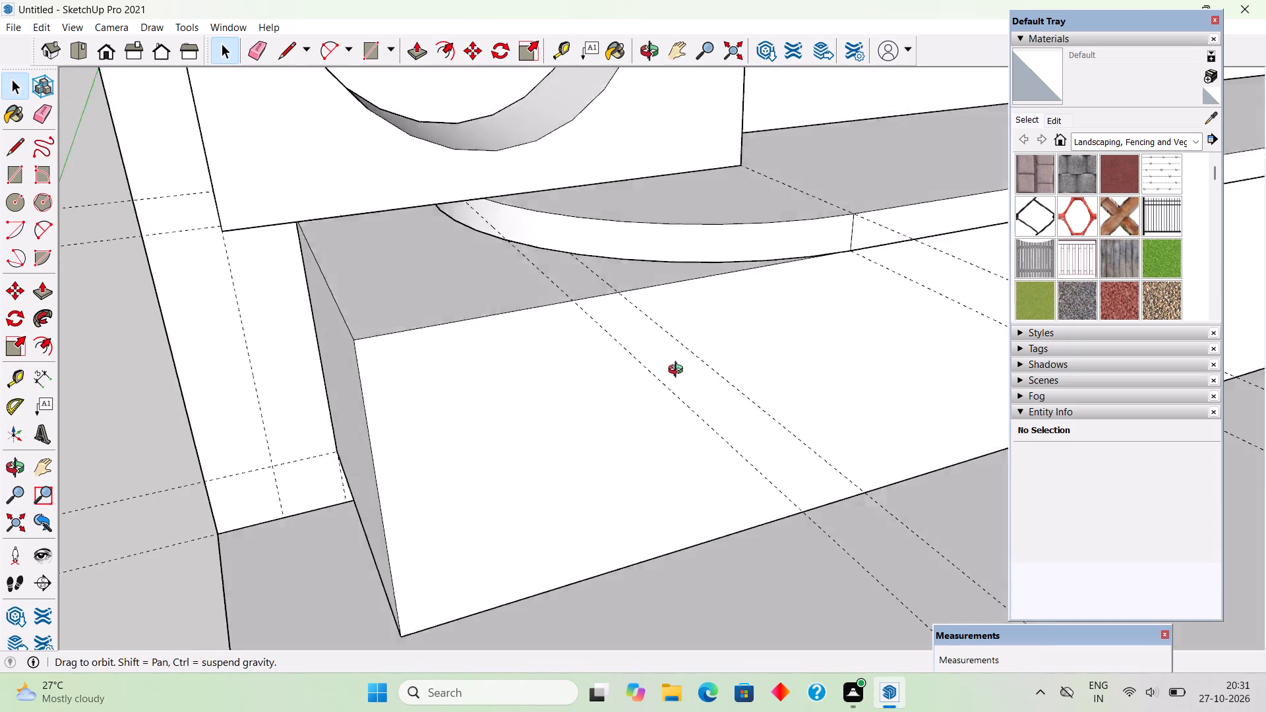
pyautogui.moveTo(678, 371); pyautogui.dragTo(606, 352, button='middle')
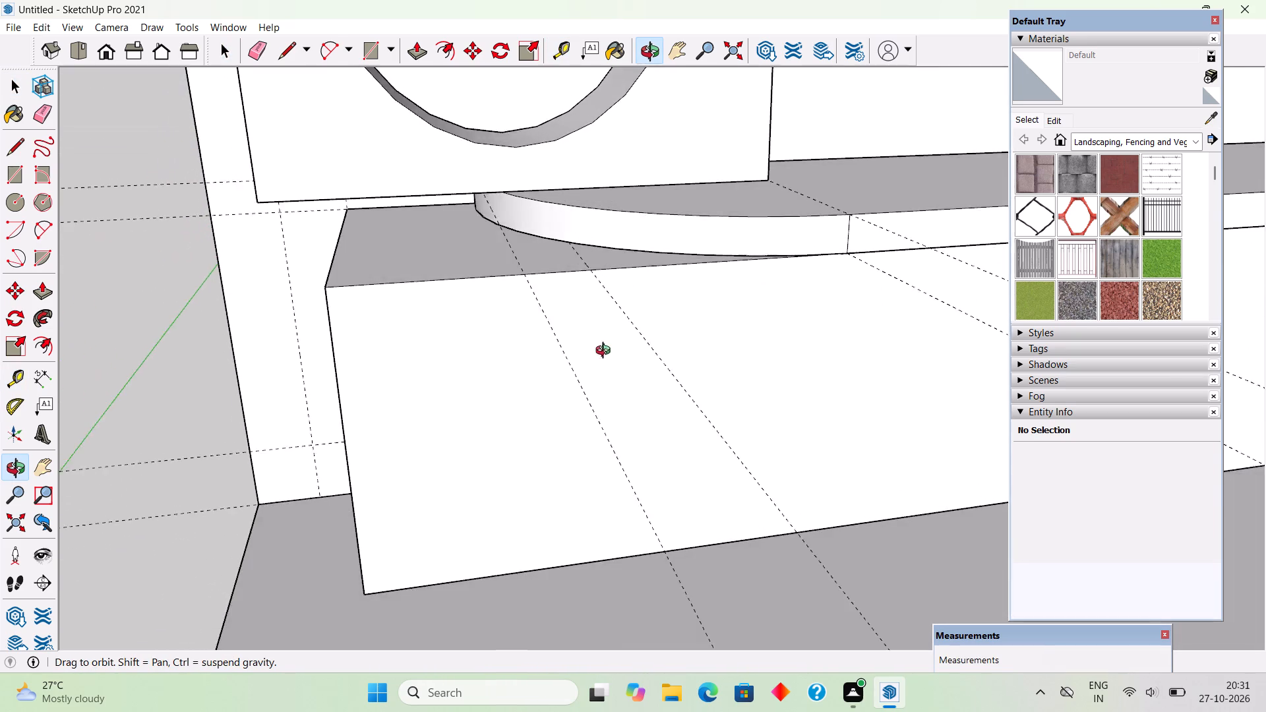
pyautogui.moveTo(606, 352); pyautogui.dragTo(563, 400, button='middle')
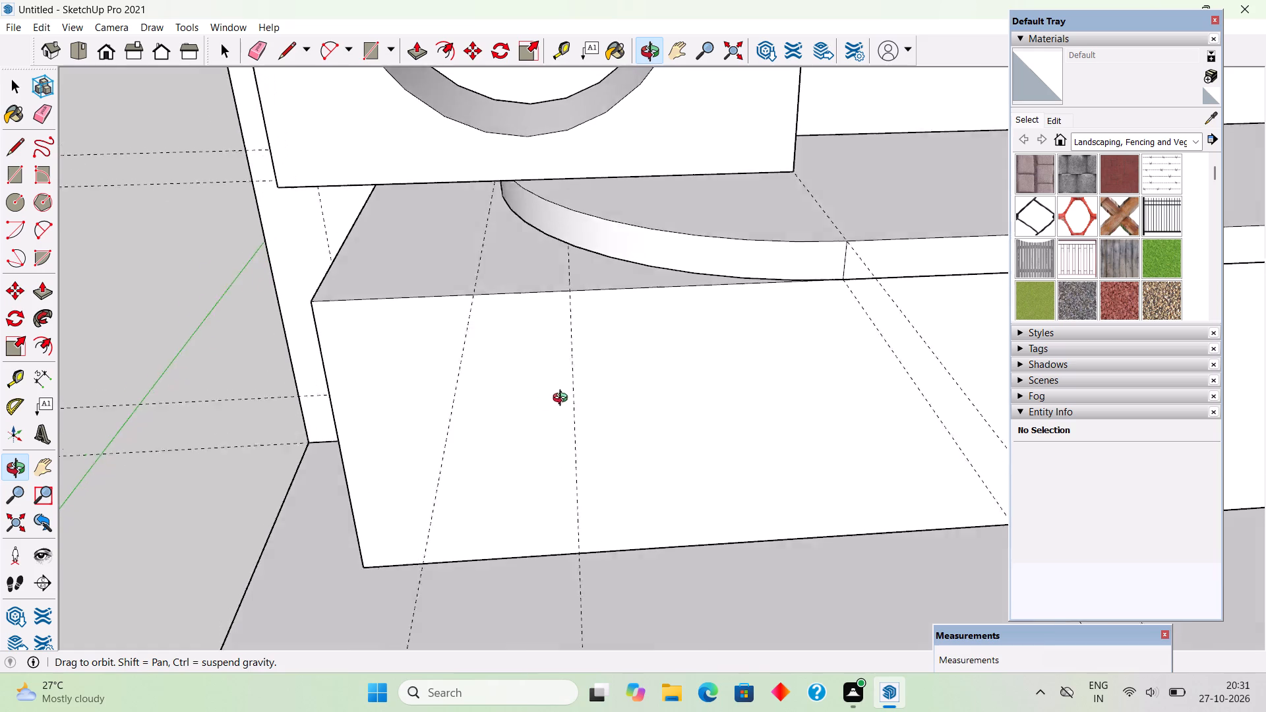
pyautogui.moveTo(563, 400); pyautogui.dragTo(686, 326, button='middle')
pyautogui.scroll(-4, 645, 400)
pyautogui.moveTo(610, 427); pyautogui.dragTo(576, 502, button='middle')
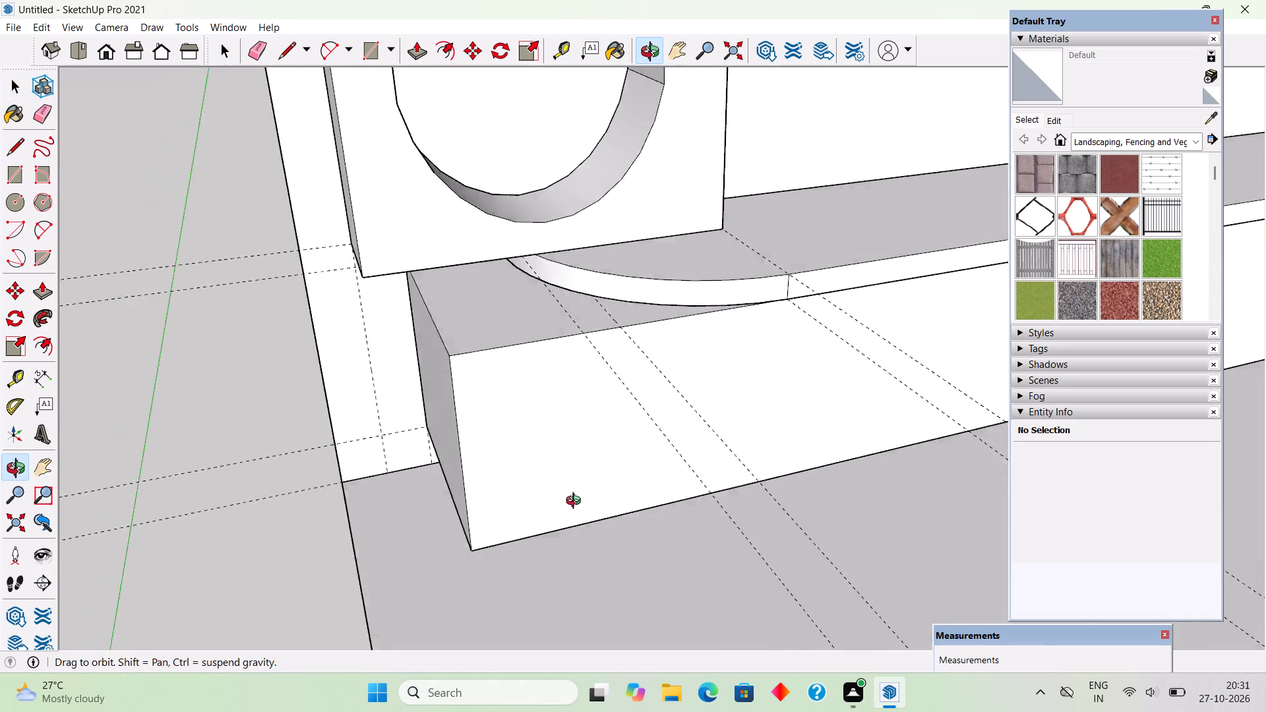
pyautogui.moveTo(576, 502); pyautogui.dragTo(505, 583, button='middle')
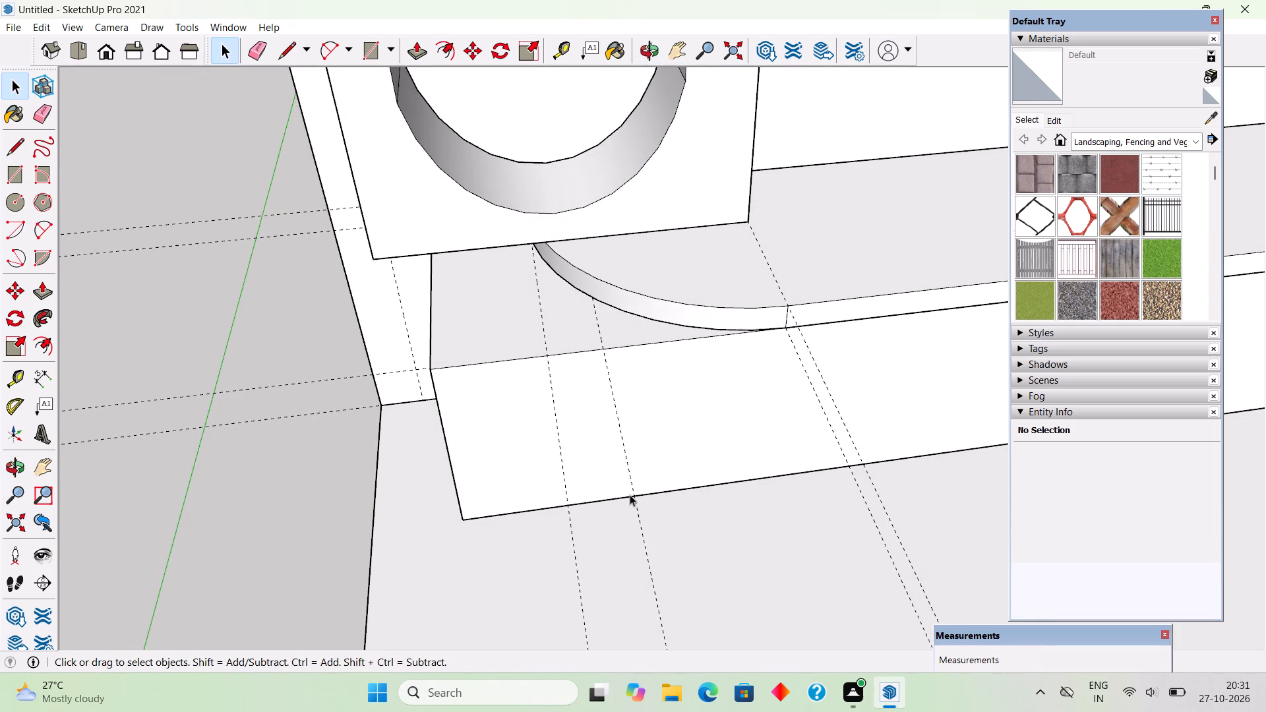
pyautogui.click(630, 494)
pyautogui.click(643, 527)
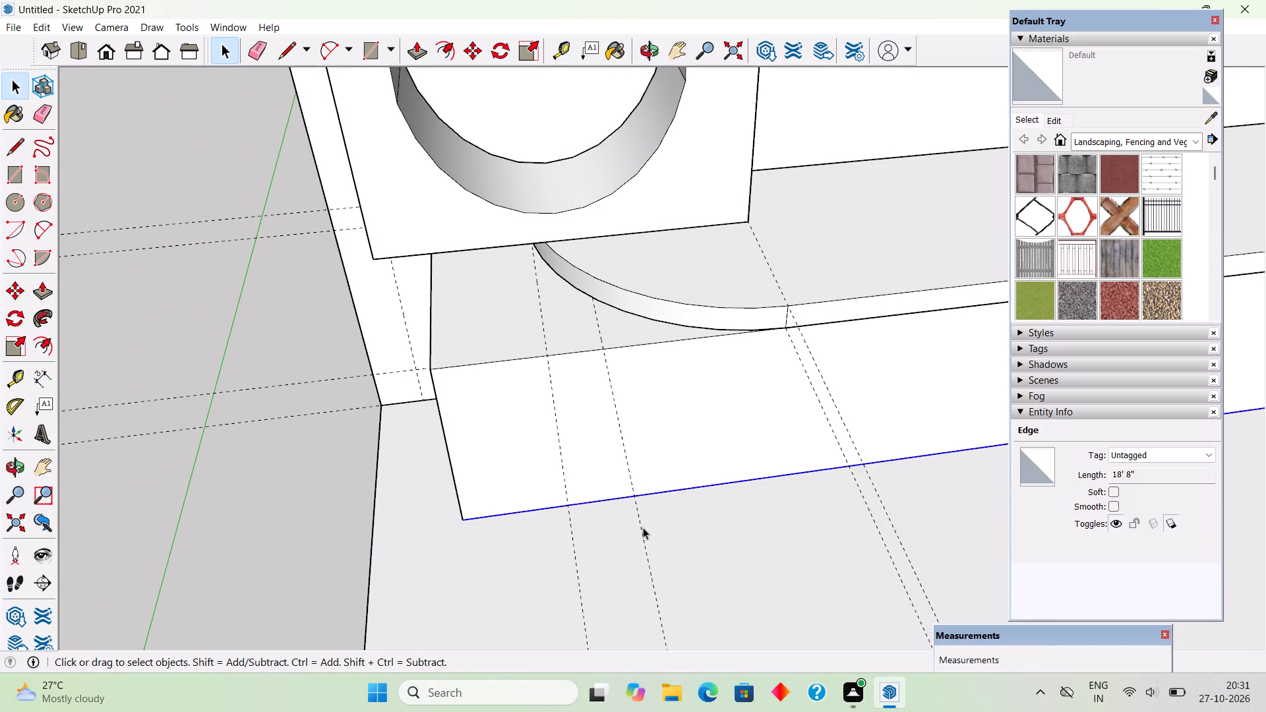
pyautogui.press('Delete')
# Hide the round-ended ledge group on top of the lower box.
pyautogui.moveTo(628, 494); pyautogui.dragTo(632, 481, button='middle')
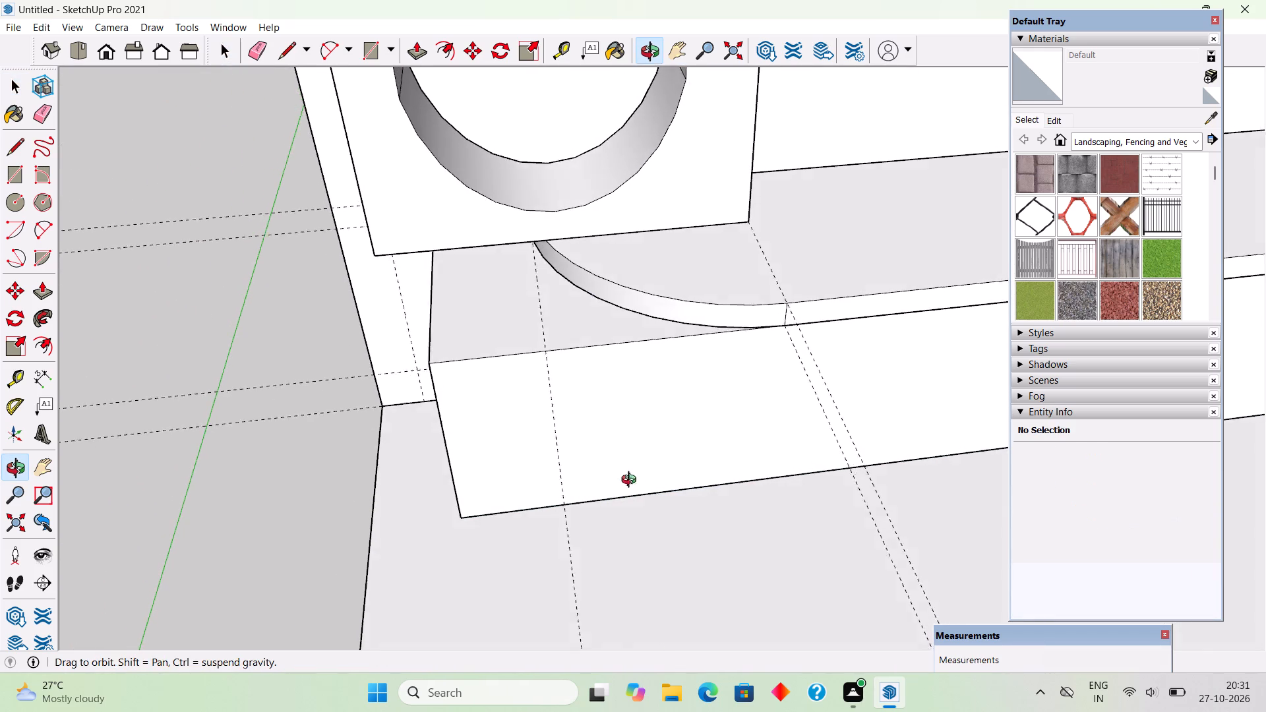
pyautogui.moveTo(632, 481); pyautogui.dragTo(688, 498, button='middle')
pyautogui.click(729, 269)
pyautogui.rightClick(729, 269)
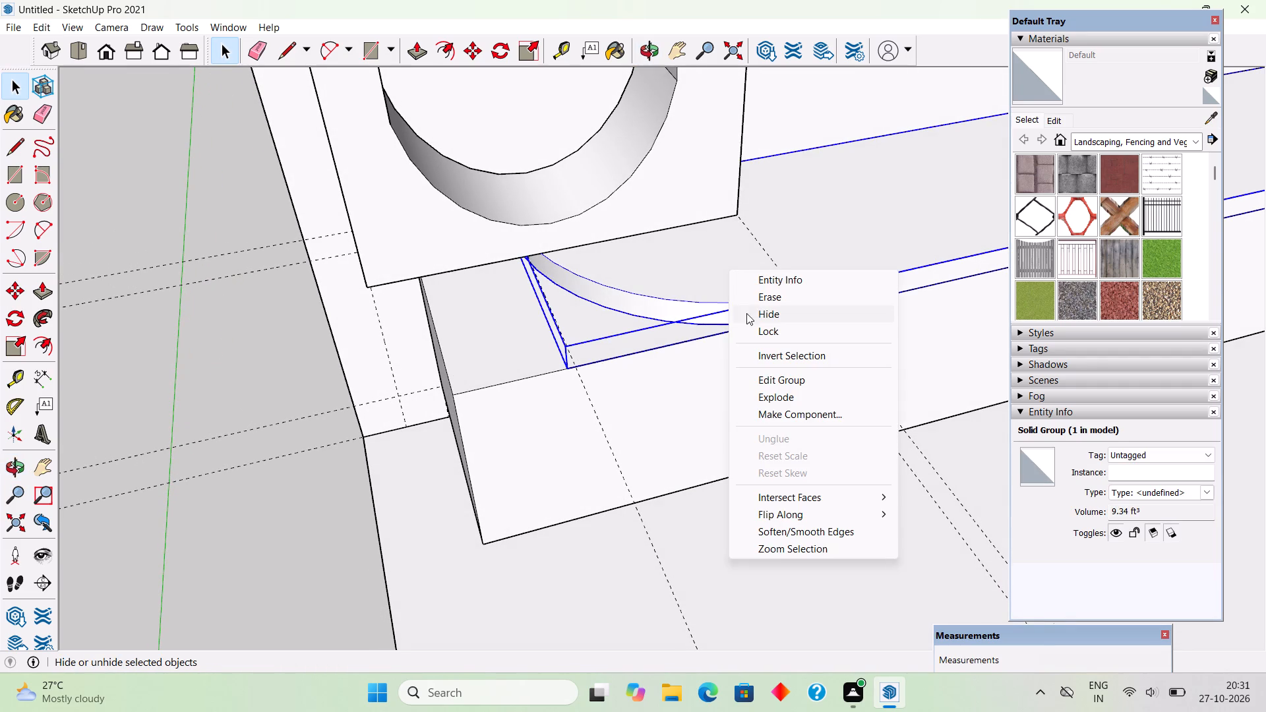
pyautogui.click(747, 317)
# Start a 2 Point Arc on the lower box's top face, from the left curve-start guide at the front edge to the back left corner.
pyautogui.moveTo(727, 343); pyautogui.dragTo(638, 260, button='middle')
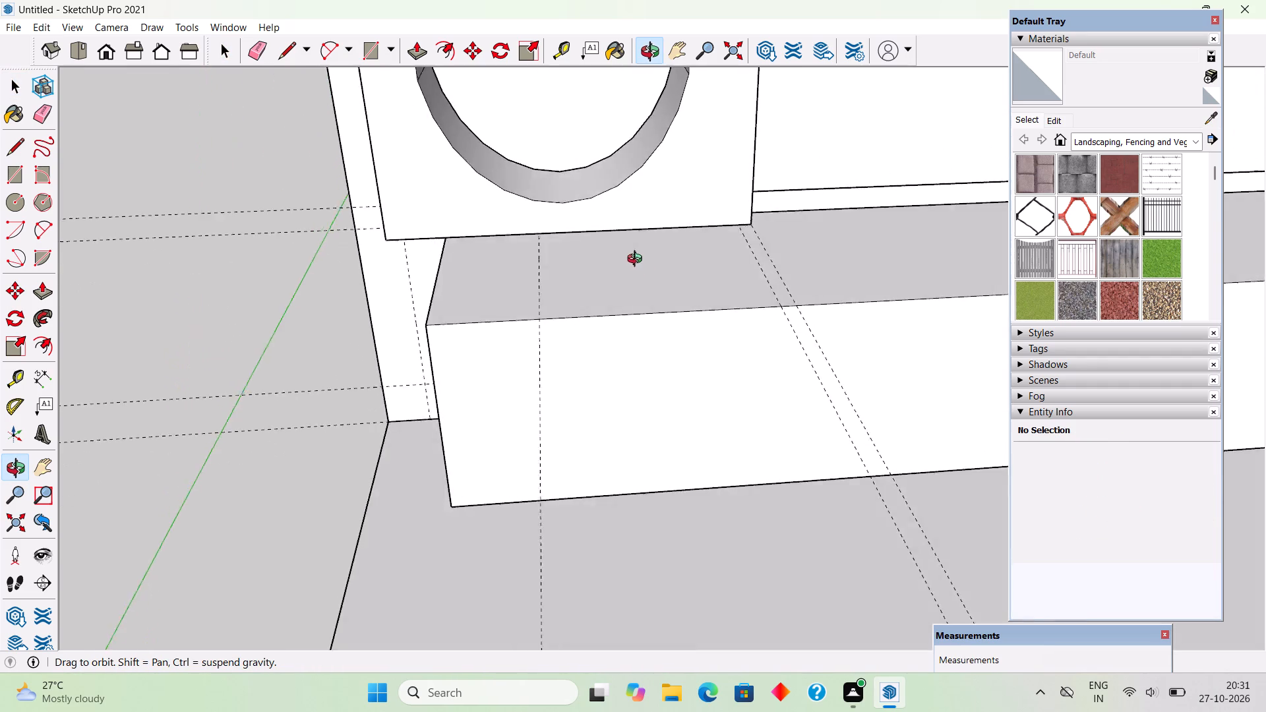
pyautogui.moveTo(638, 260); pyautogui.dragTo(714, 259, button='middle')
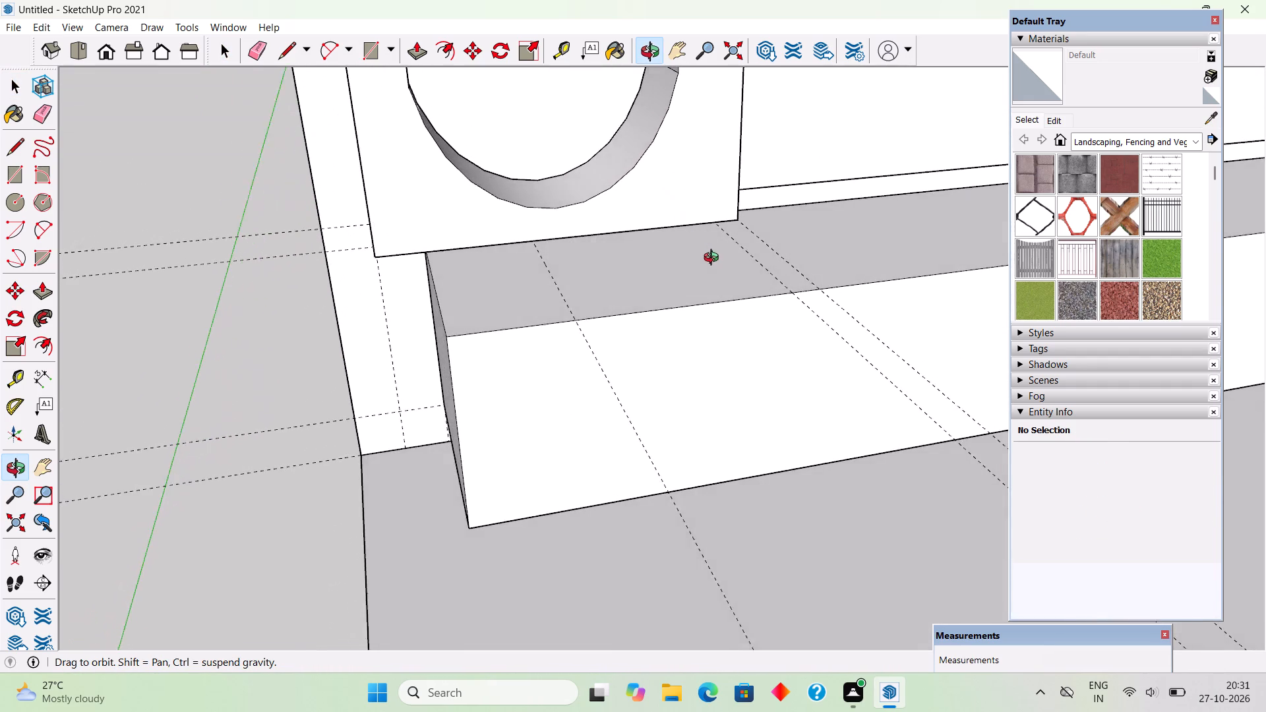
pyautogui.moveTo(714, 259); pyautogui.dragTo(649, 242, button='middle')
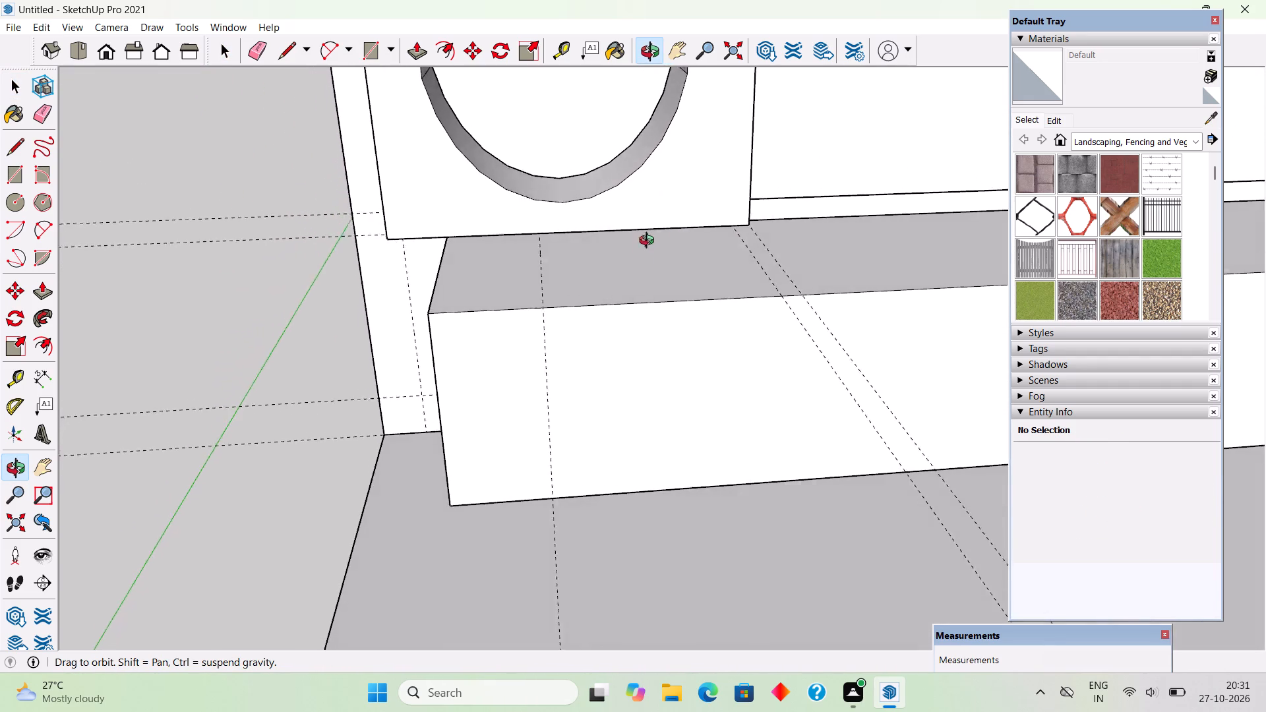
pyautogui.moveTo(649, 242); pyautogui.dragTo(696, 264, button='middle')
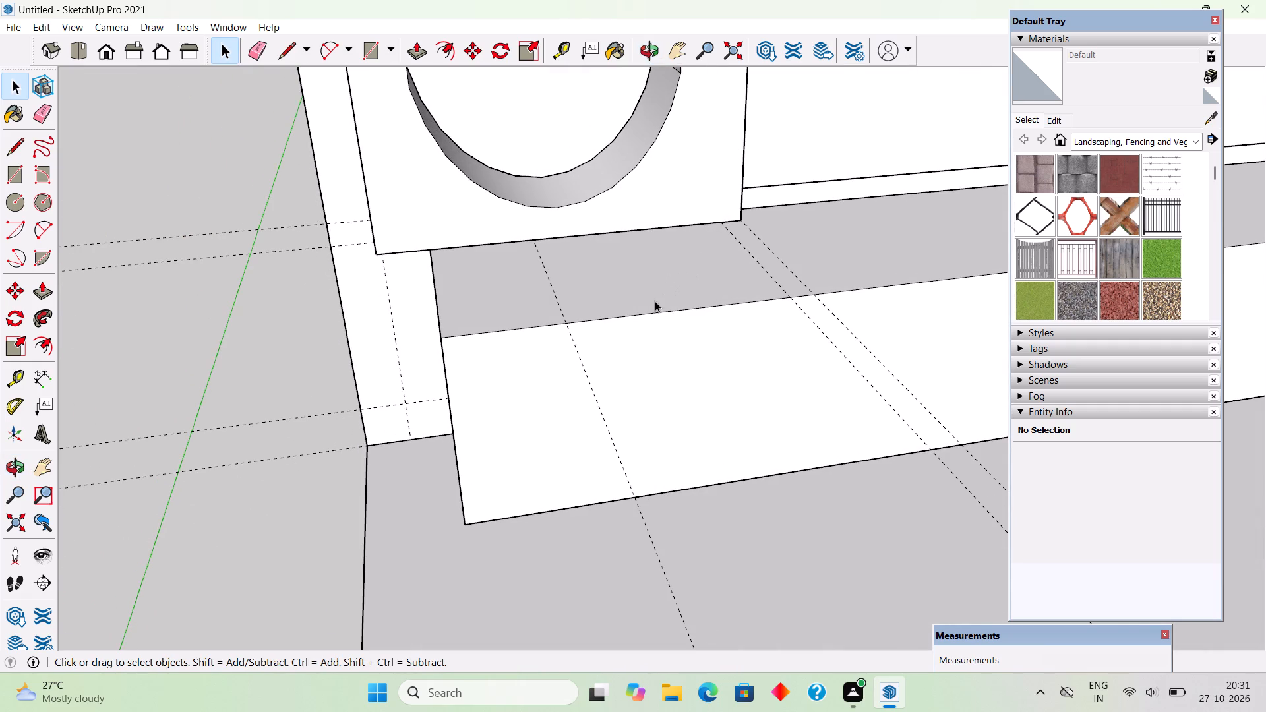
pyautogui.moveTo(653, 301); pyautogui.dragTo(706, 296, button='middle')
pyautogui.press('r')
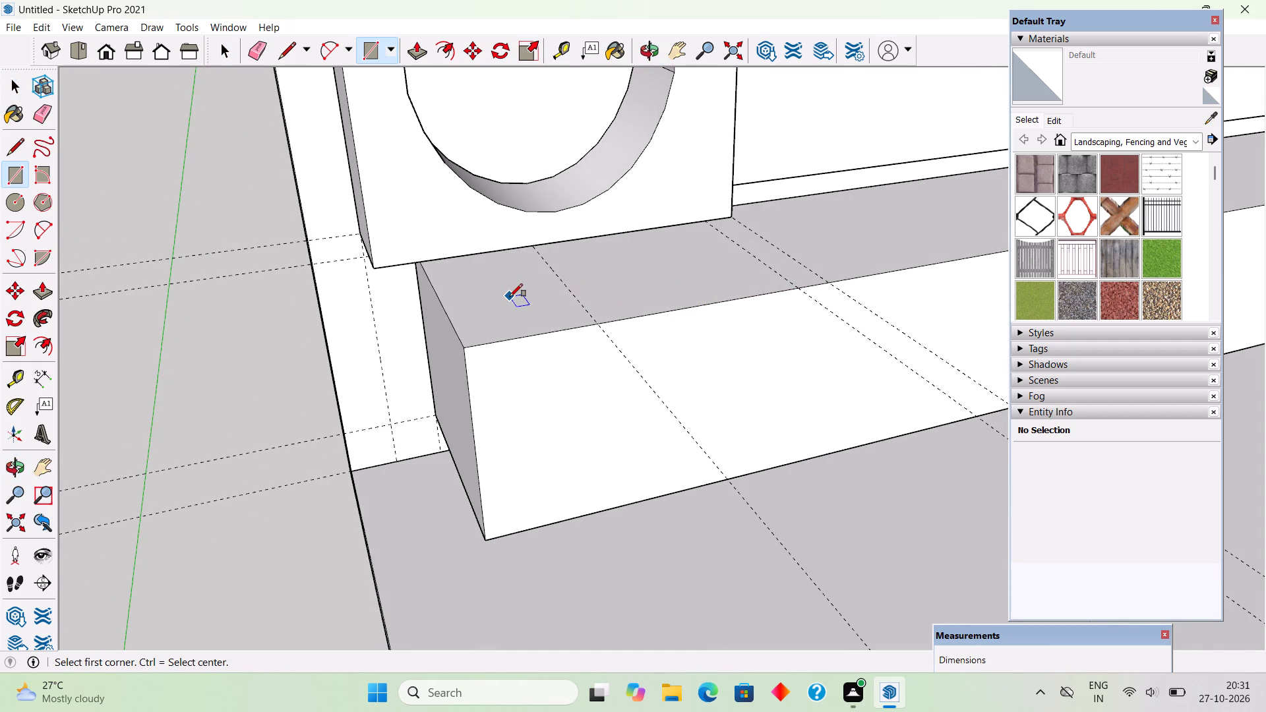
pyautogui.press('a')
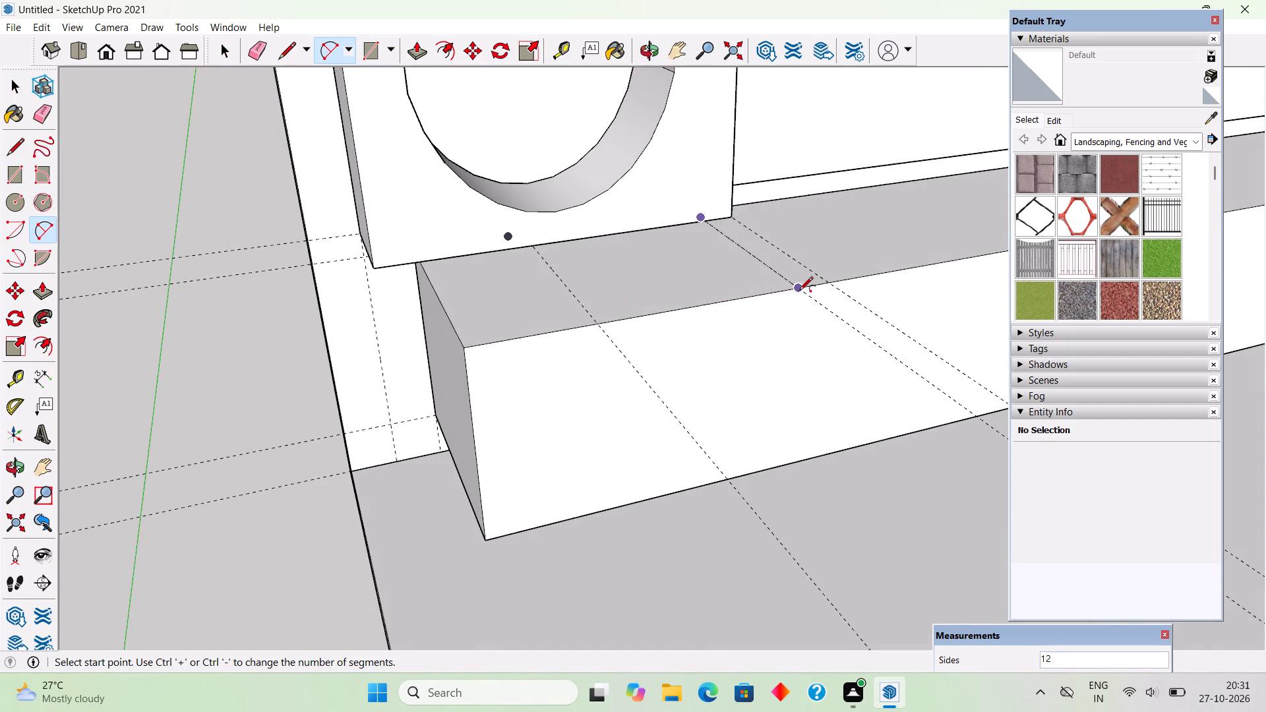
pyautogui.click(799, 291)
pyautogui.scroll(5, 549, 295)
pyautogui.scroll(4, 453, 283)
pyautogui.moveTo(402, 268); pyautogui.dragTo(393, 212, button='middle')
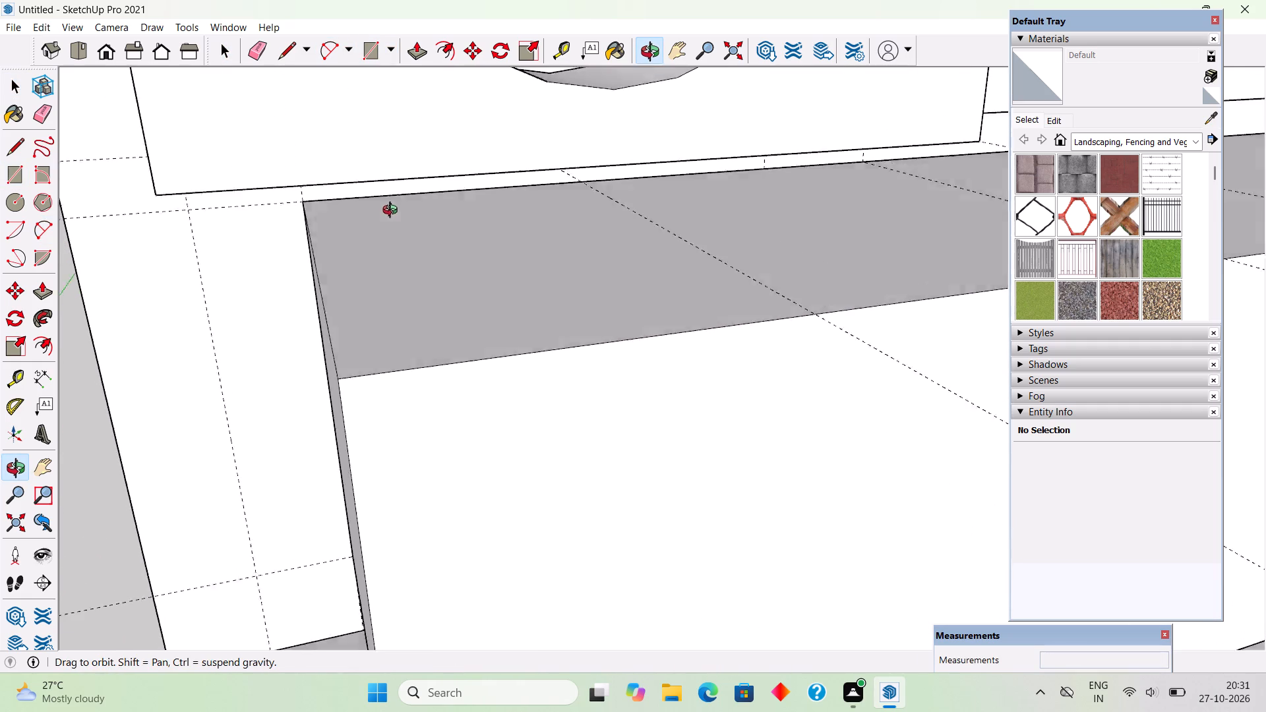
pyautogui.moveTo(393, 212); pyautogui.dragTo(391, 194, button='middle')
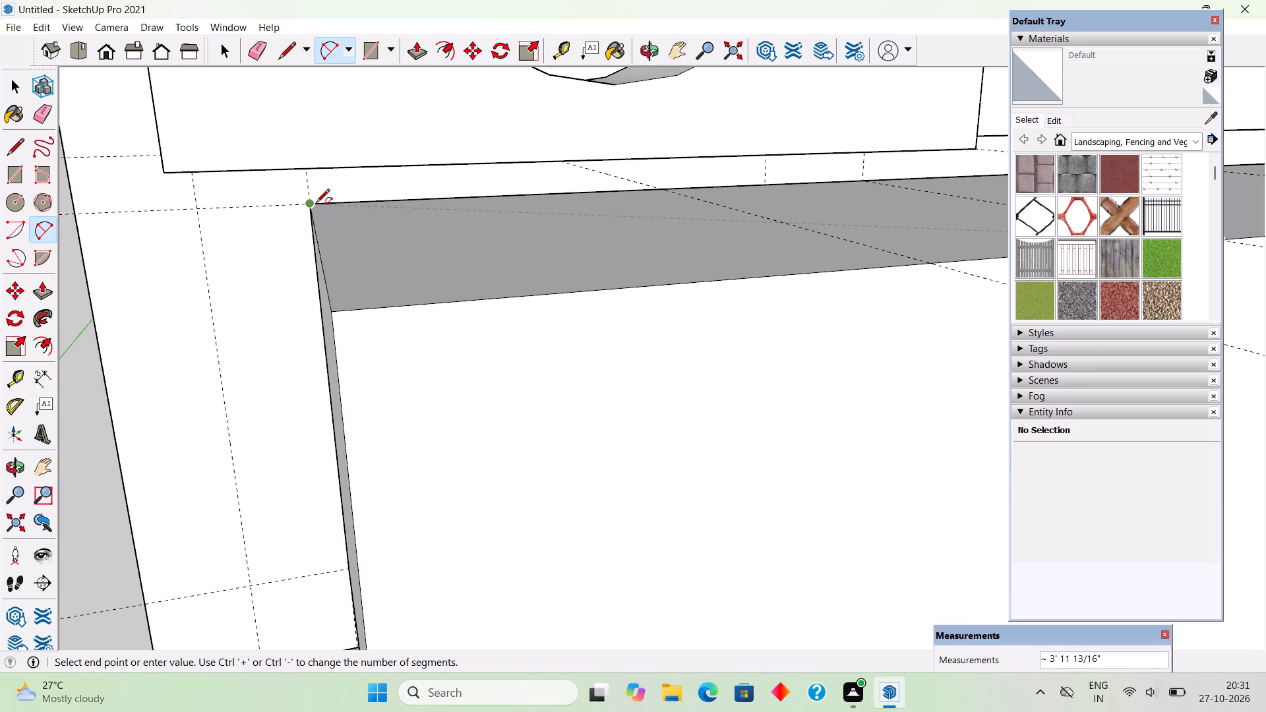
pyautogui.click(316, 204)
pyautogui.moveTo(587, 278); pyautogui.dragTo(549, 405, button='middle')
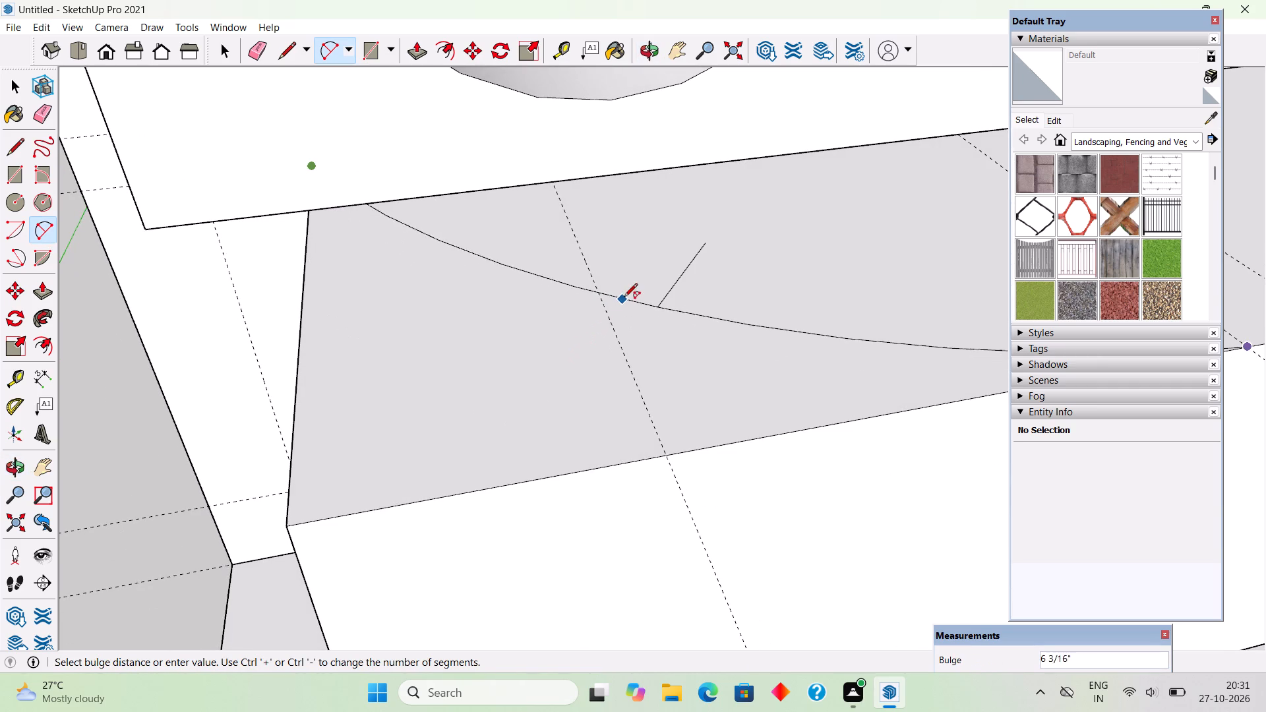
pyautogui.moveTo(618, 318); pyautogui.dragTo(309, 278, button='middle')
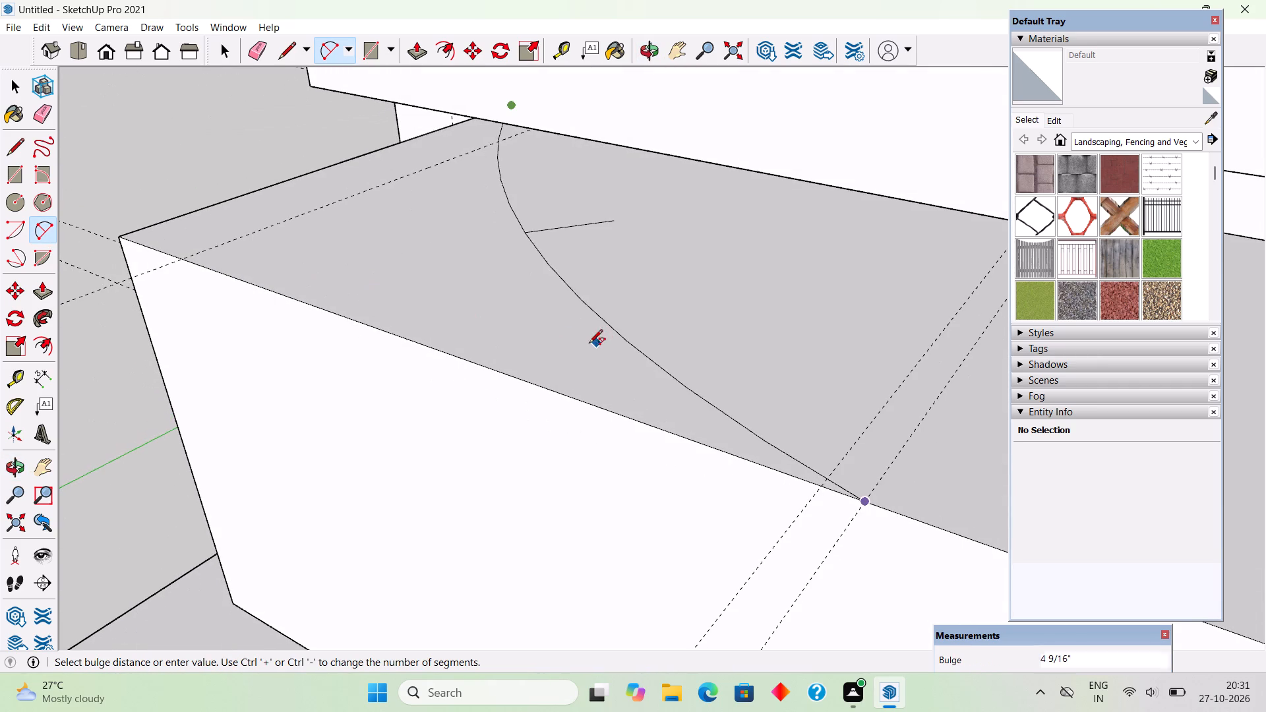
pyautogui.moveTo(508, 303); pyautogui.dragTo(480, 225, button='middle')
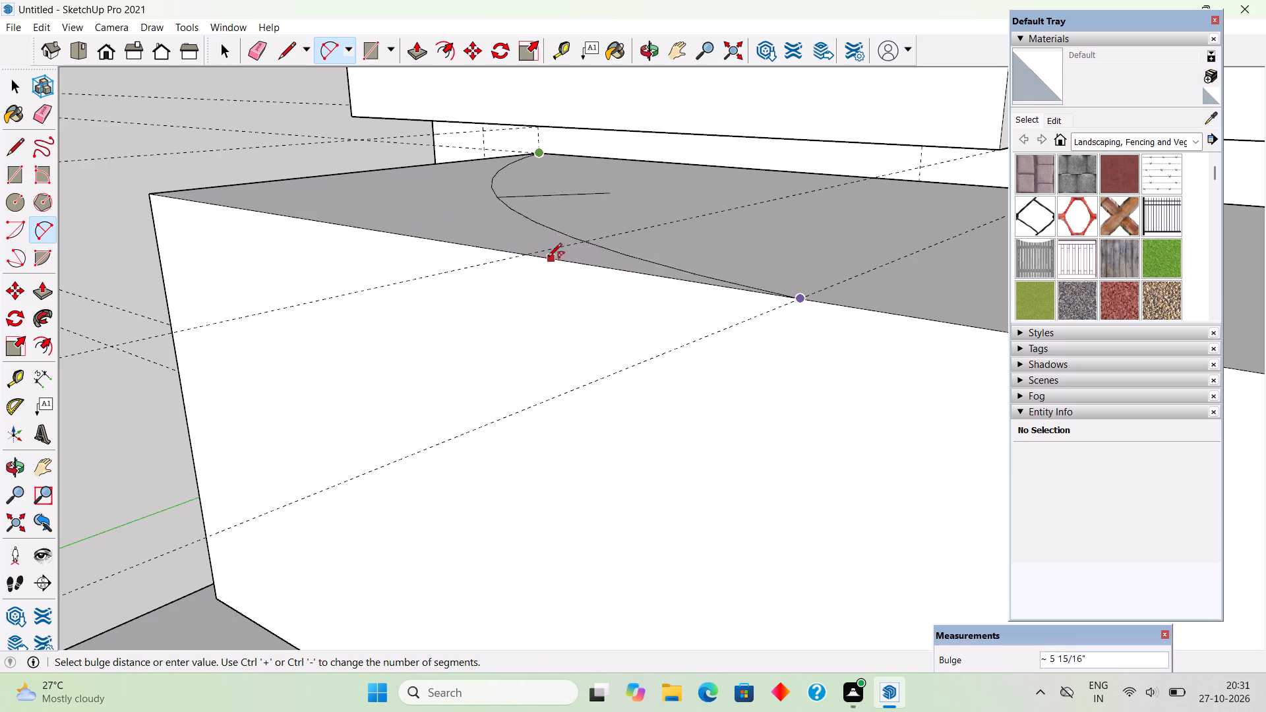
pyautogui.moveTo(535, 286); pyautogui.dragTo(521, 312, button='middle')
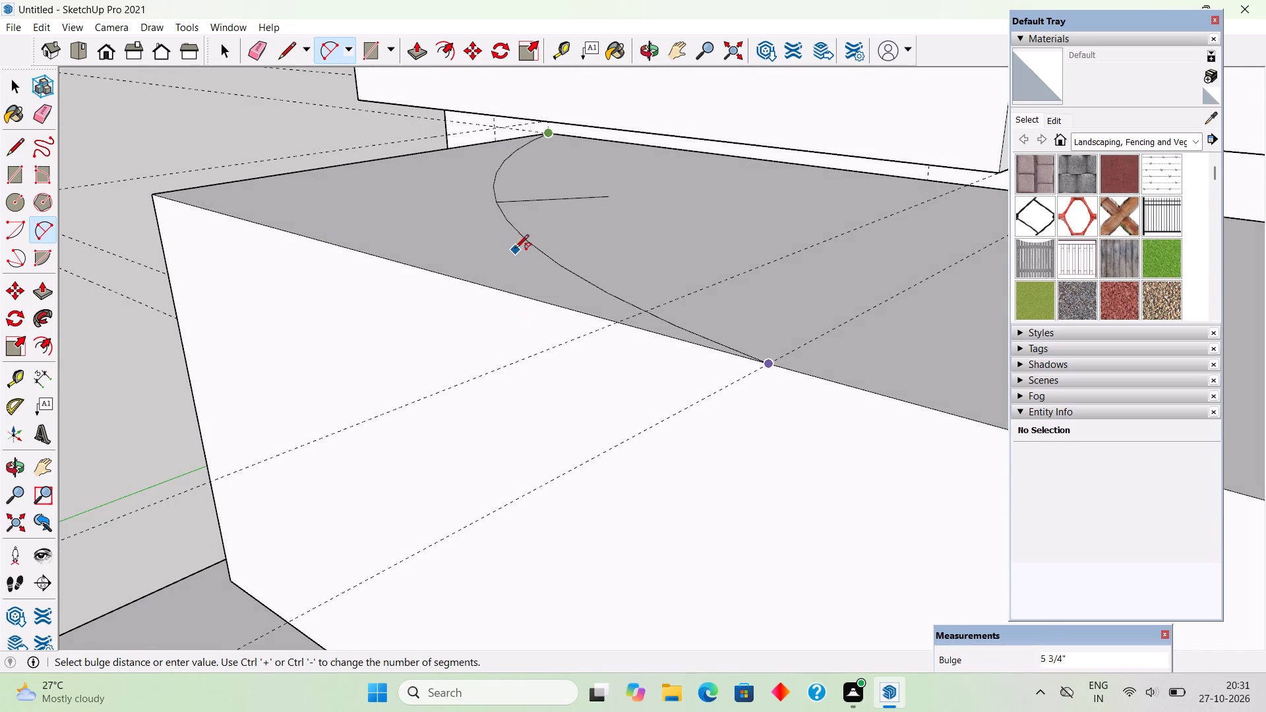
pyautogui.moveTo(506, 254); pyautogui.dragTo(425, 246, button='middle')
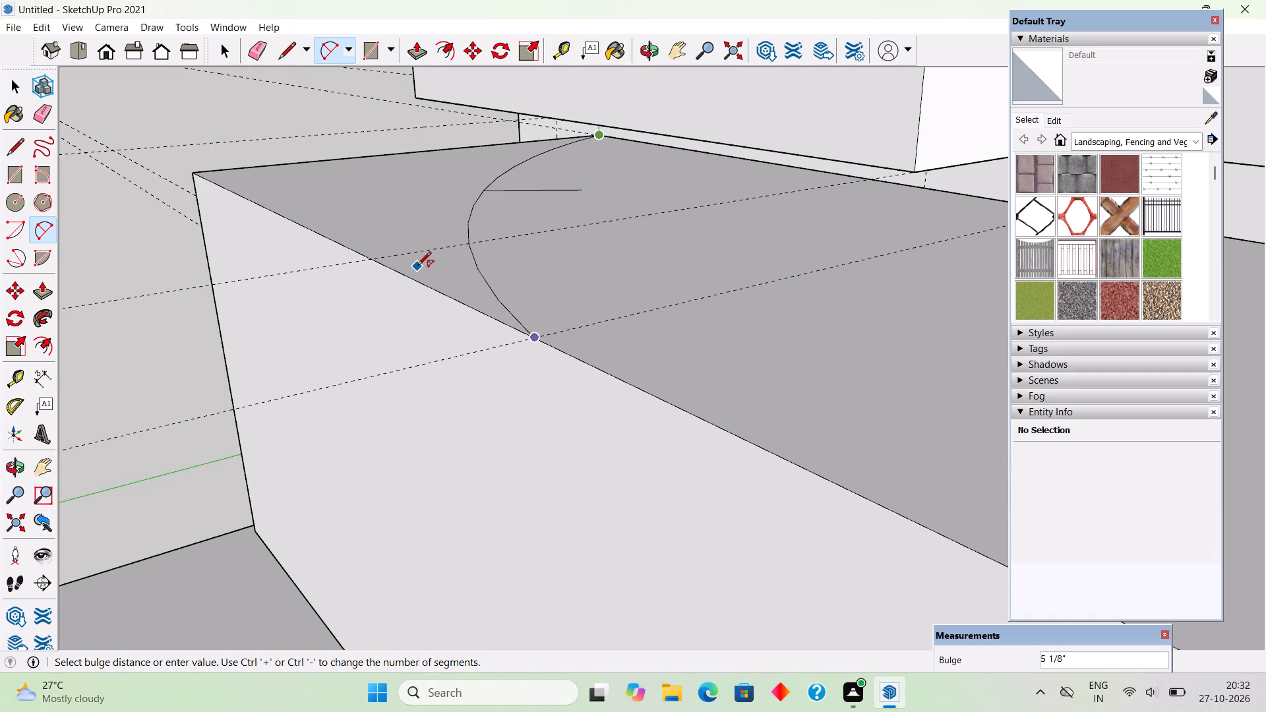
# Unhide all hidden objects to bring back the ledge while keeping the arc in progress.
pyautogui.click(44, 32)
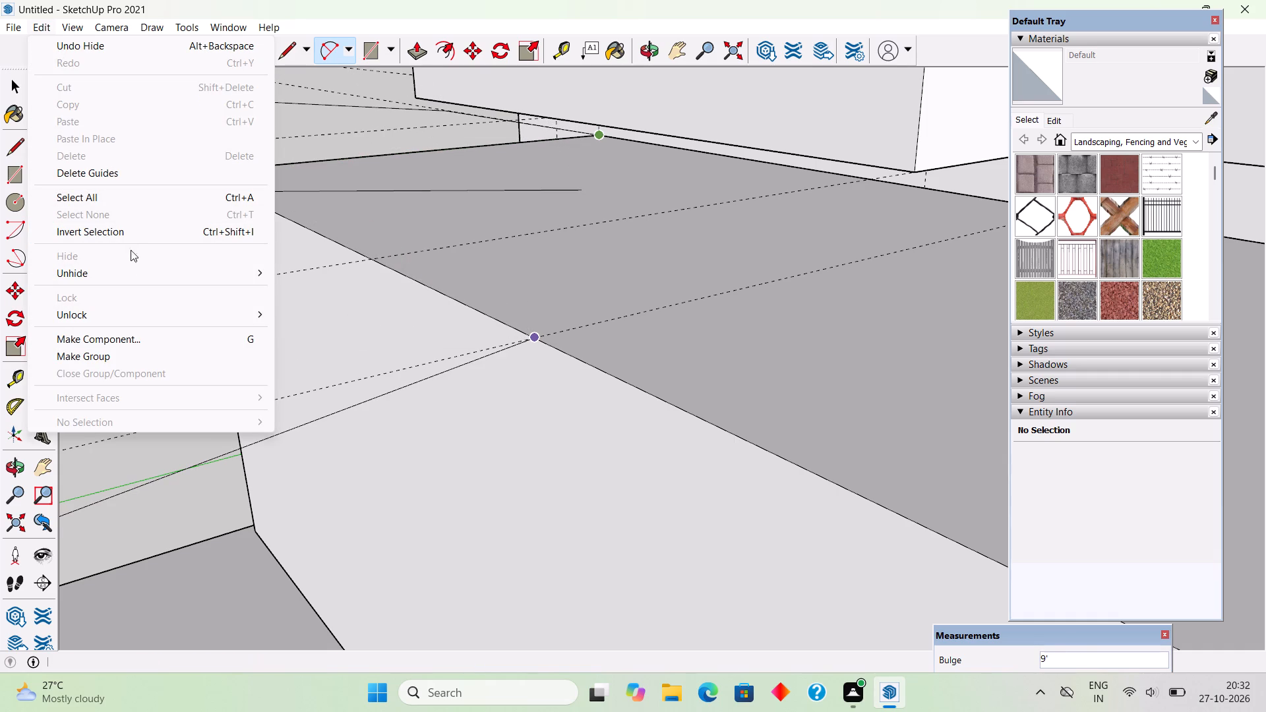
pyautogui.click(135, 267)
pyautogui.click(288, 306)
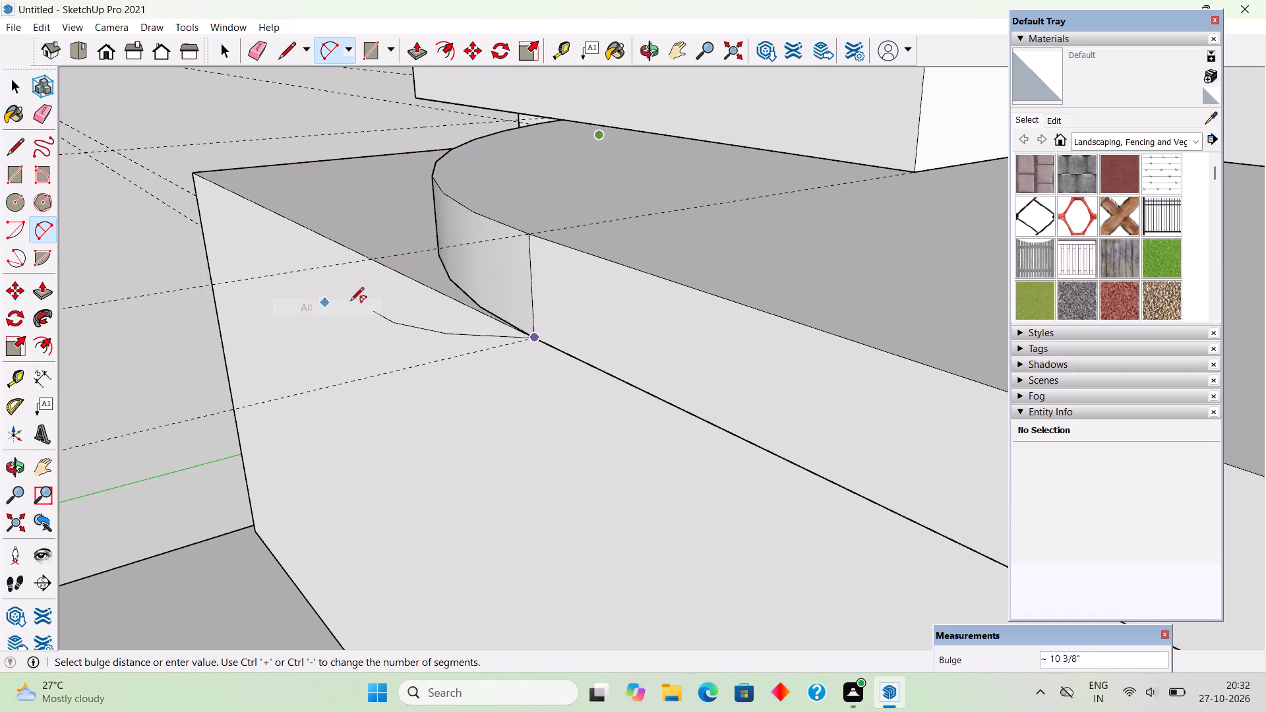
pyautogui.moveTo(471, 289); pyautogui.dragTo(822, 390, button='middle')
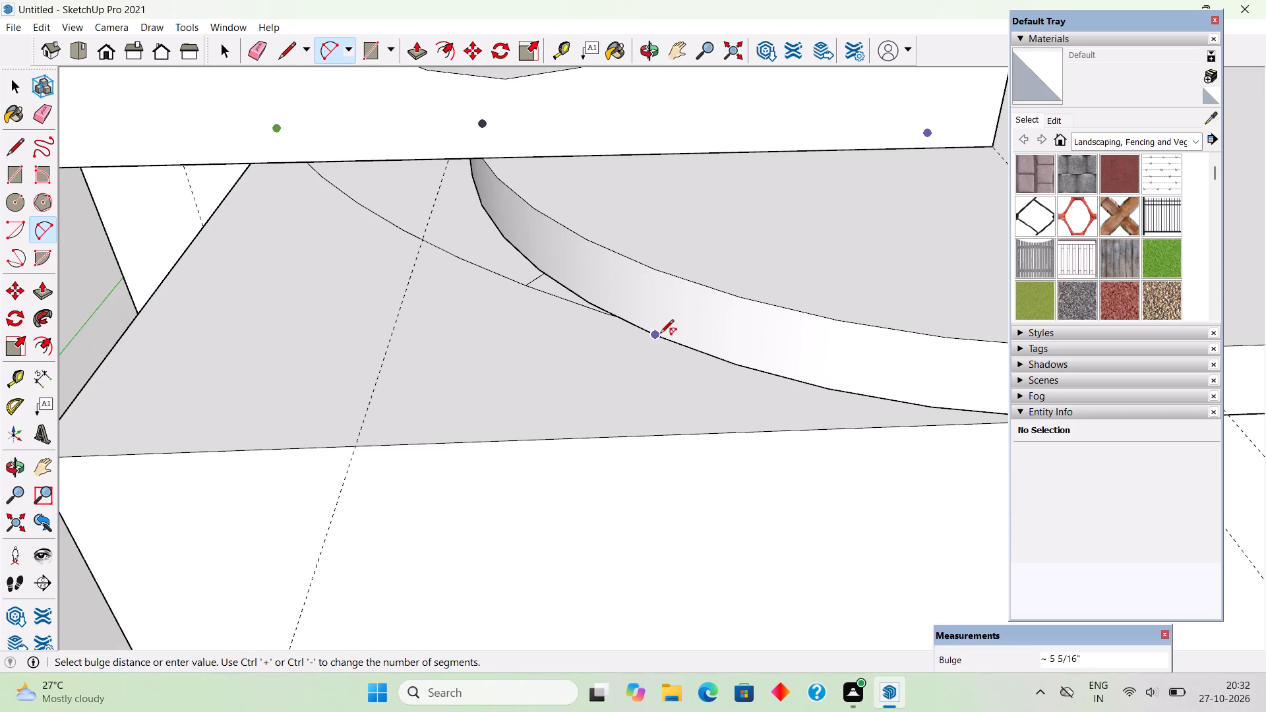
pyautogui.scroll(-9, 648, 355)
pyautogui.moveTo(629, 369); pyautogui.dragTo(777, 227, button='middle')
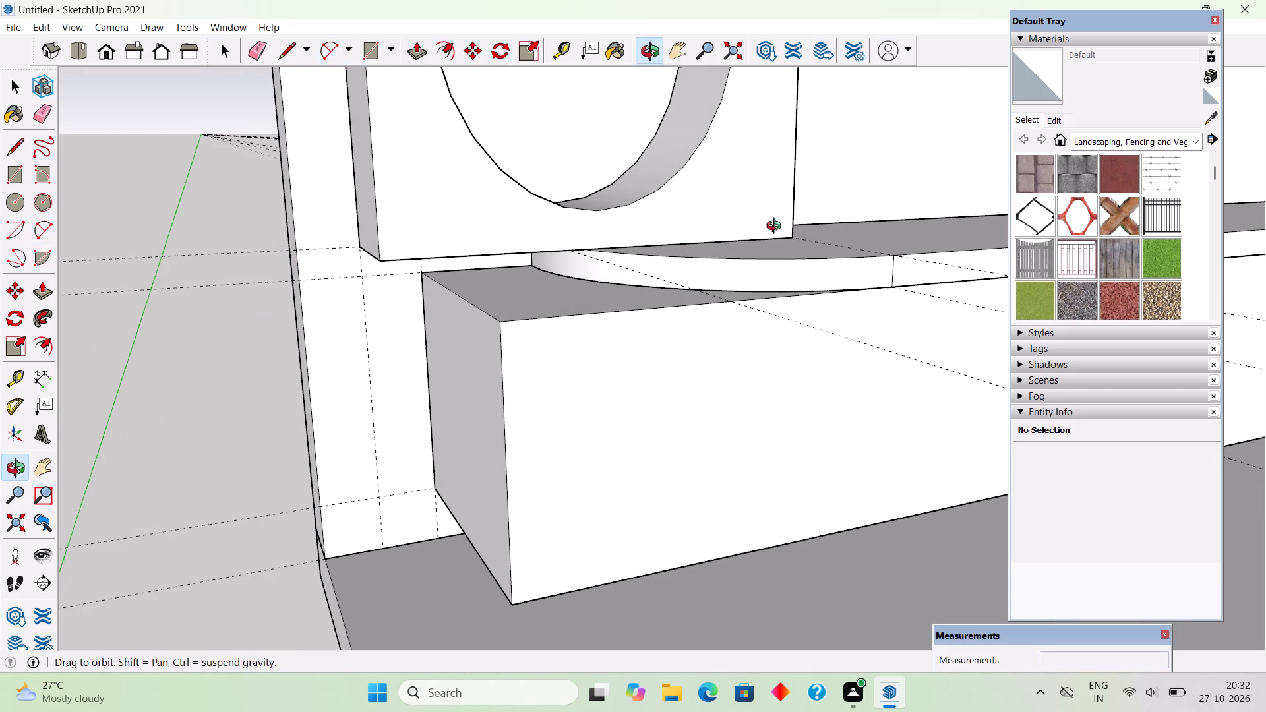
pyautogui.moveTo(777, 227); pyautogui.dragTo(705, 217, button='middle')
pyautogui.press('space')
# Draw a 2 Point Arc along the ledge's left curved end on the lower box's top face, with a bulge of about 8 11/16".
pyautogui.scroll(3, 537, 411)
pyautogui.moveTo(457, 342); pyautogui.dragTo(492, 289, button='middle')
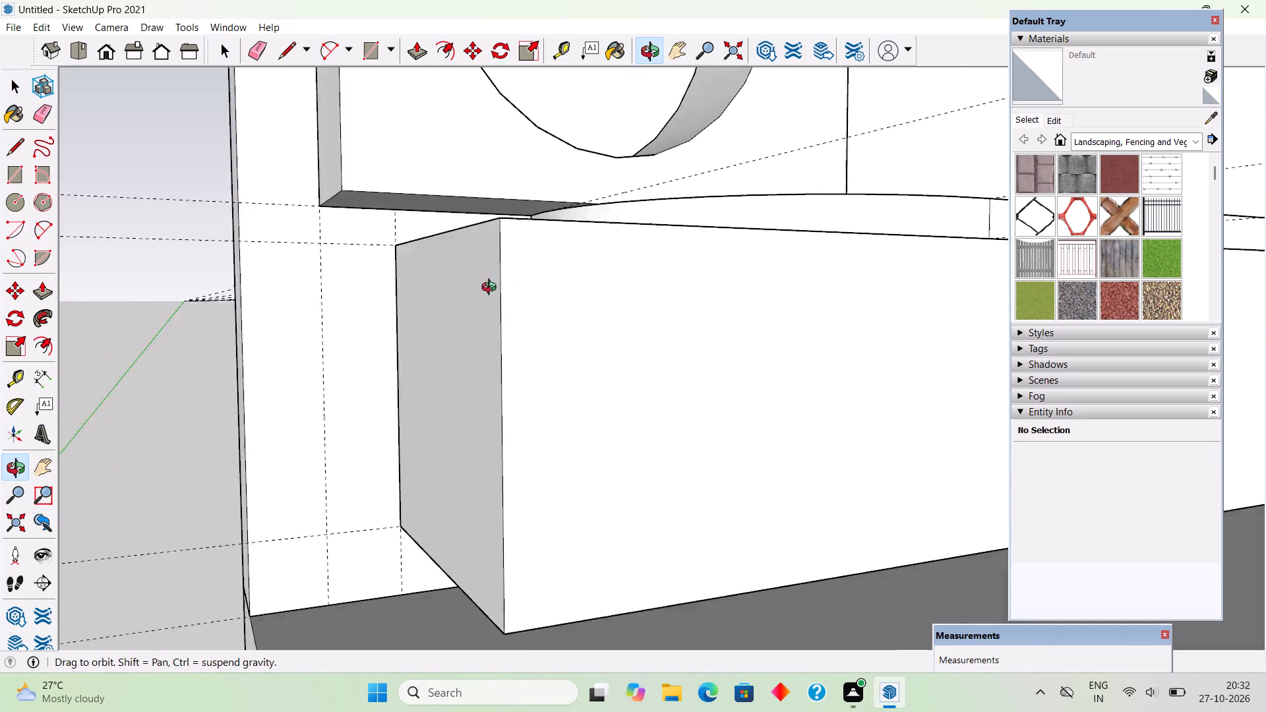
pyautogui.moveTo(492, 289); pyautogui.dragTo(529, 329, button='middle')
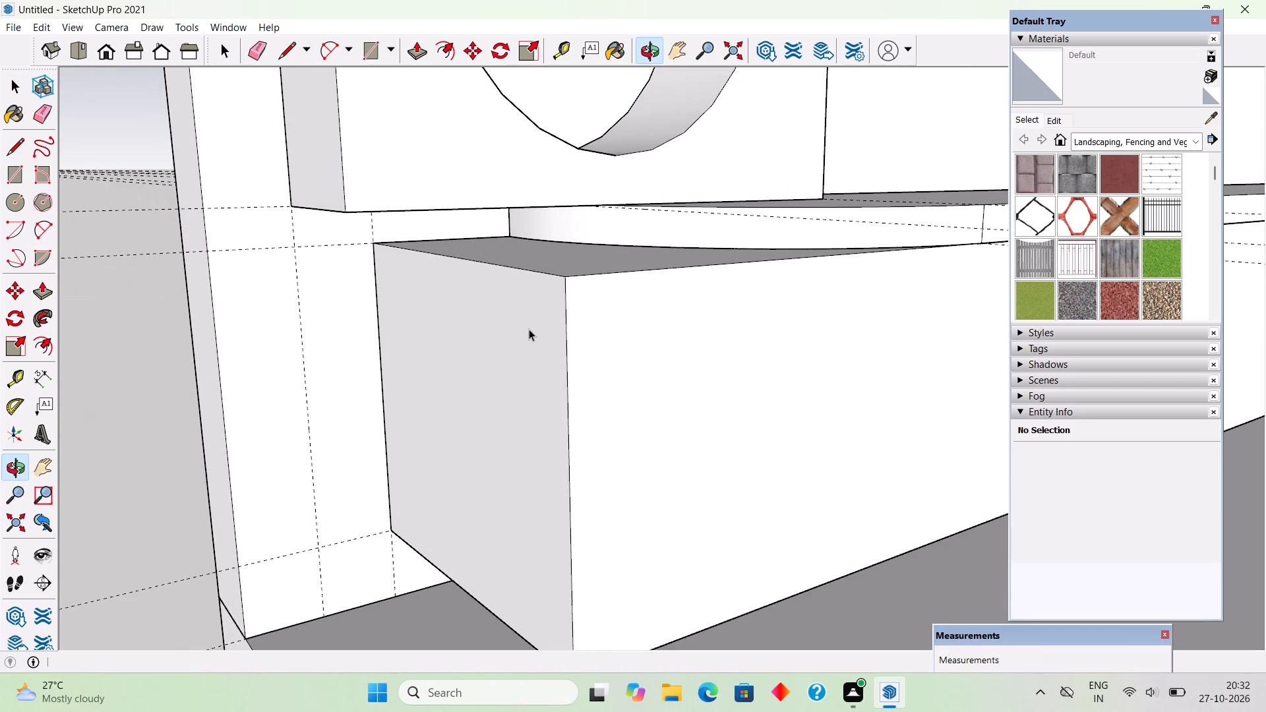
pyautogui.moveTo(529, 329); pyautogui.dragTo(668, 382, button='middle')
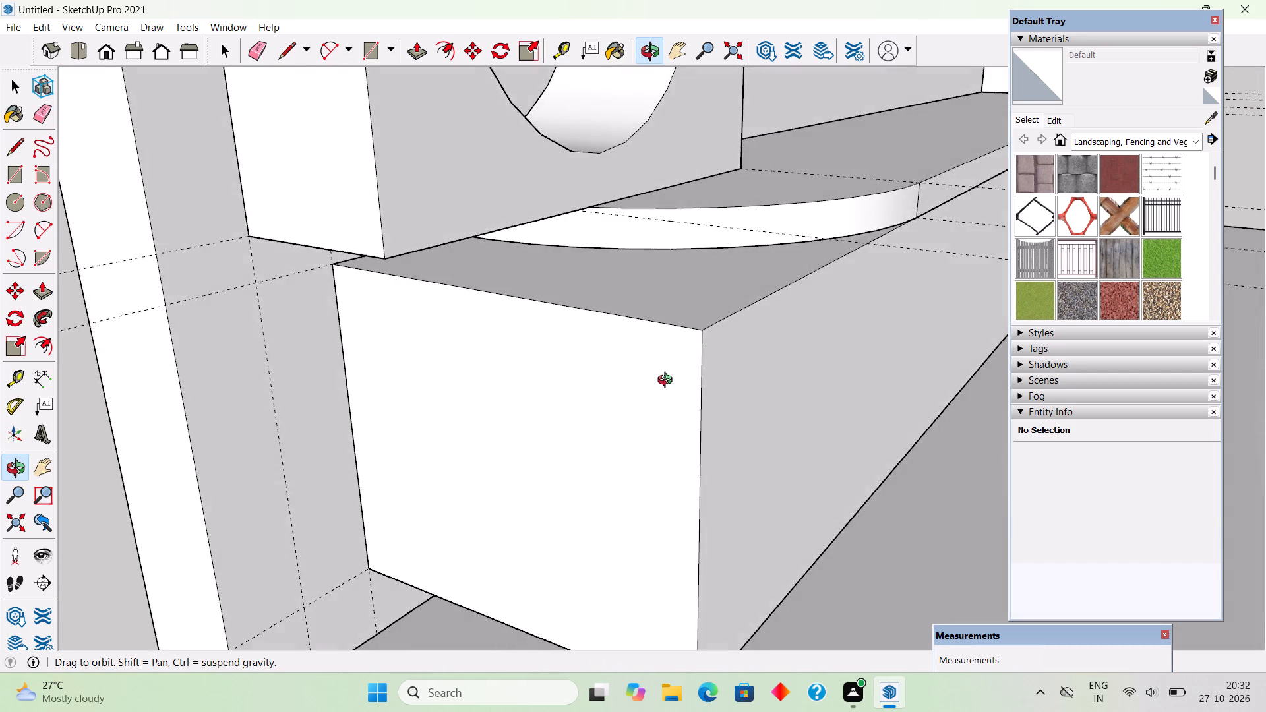
pyautogui.moveTo(668, 382); pyautogui.dragTo(593, 385, button='middle')
pyautogui.scroll(4, 542, 259)
pyautogui.moveTo(520, 206); pyautogui.dragTo(508, 173, button='middle')
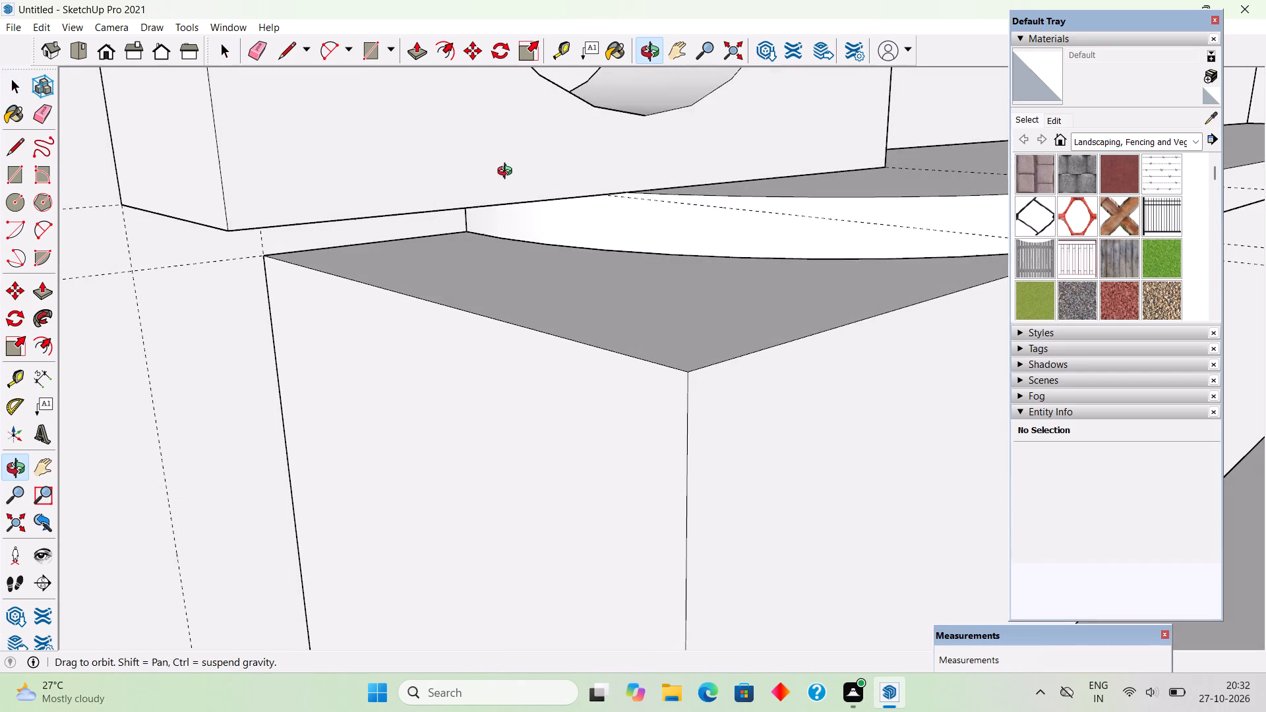
pyautogui.moveTo(508, 173); pyautogui.dragTo(508, 185, button='middle')
pyautogui.press('a')
pyautogui.click(467, 223)
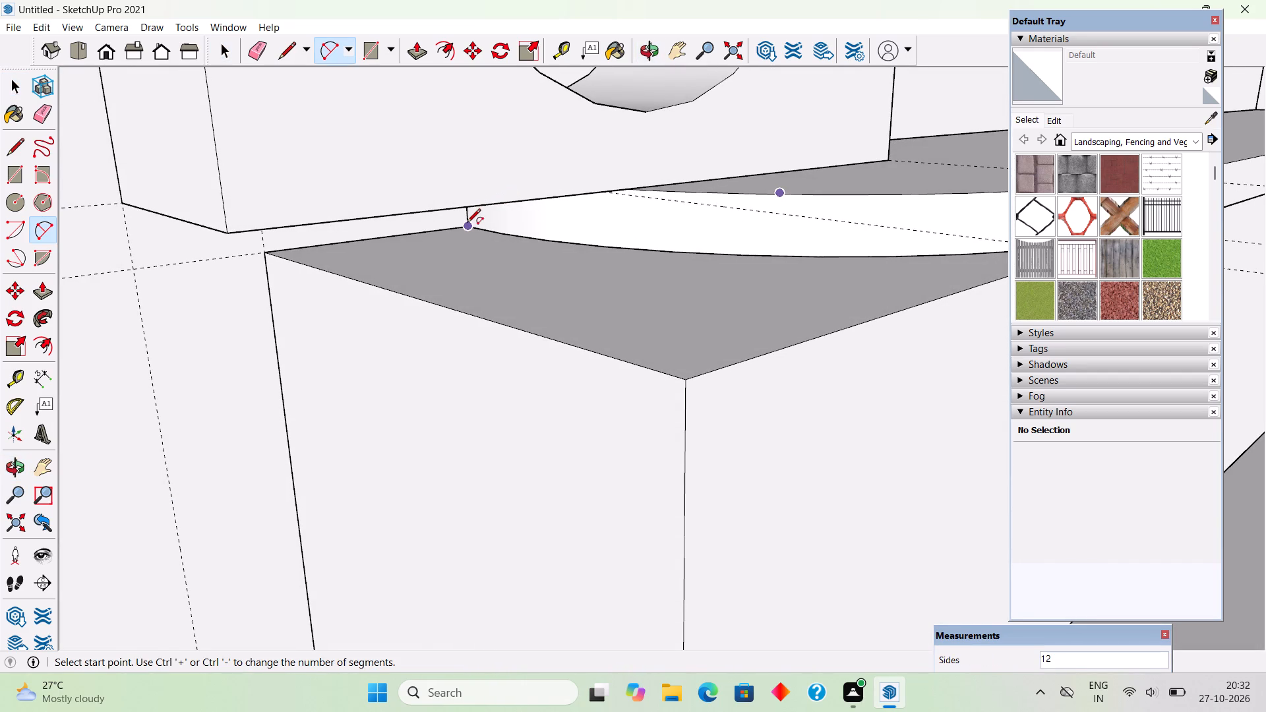
pyautogui.scroll(-8, 438, 276)
pyautogui.click(825, 254)
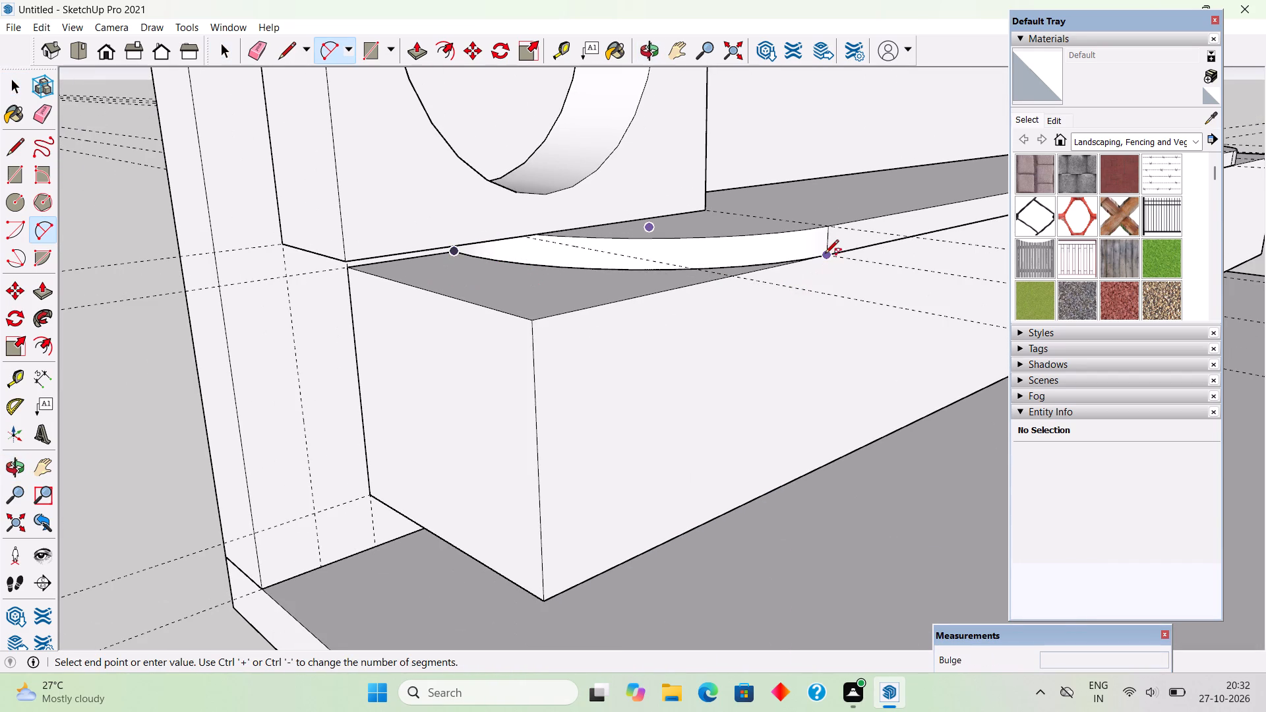
pyautogui.click(622, 266)
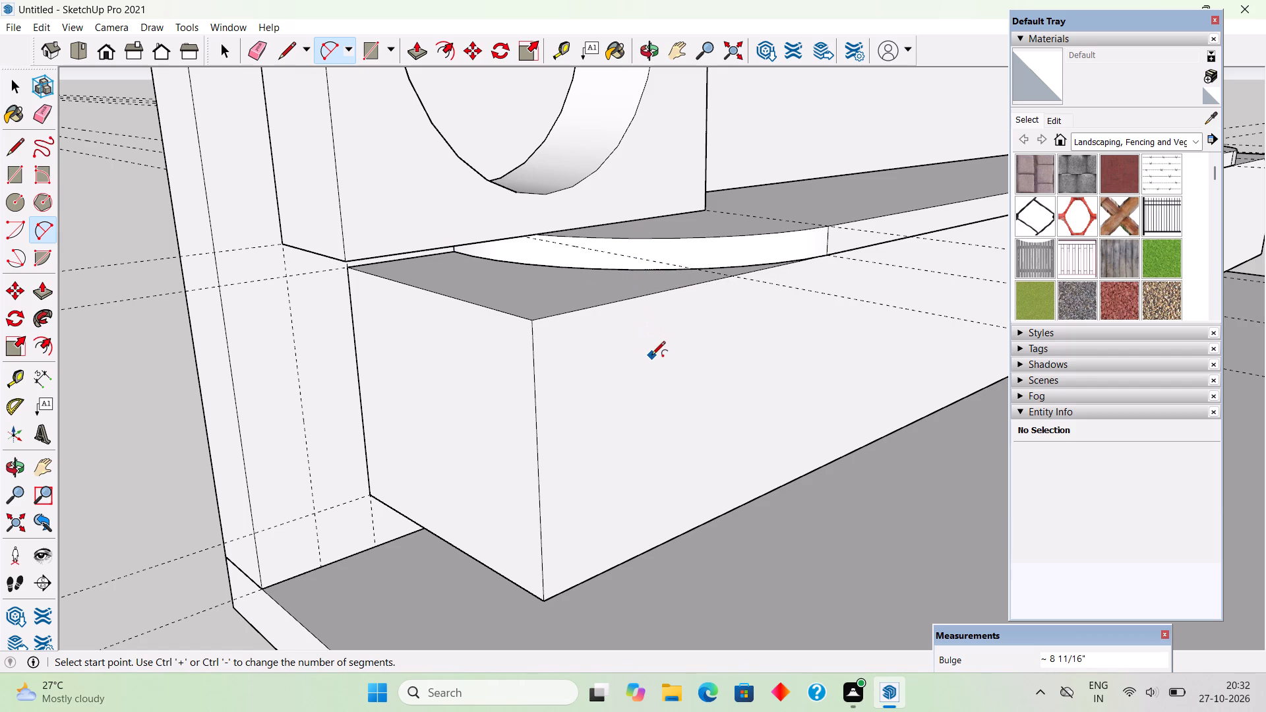
# Push the top face outside the arc down to the floor slab to cut away the lower box's left front corner.
pyautogui.press('space')
pyautogui.click(622, 293)
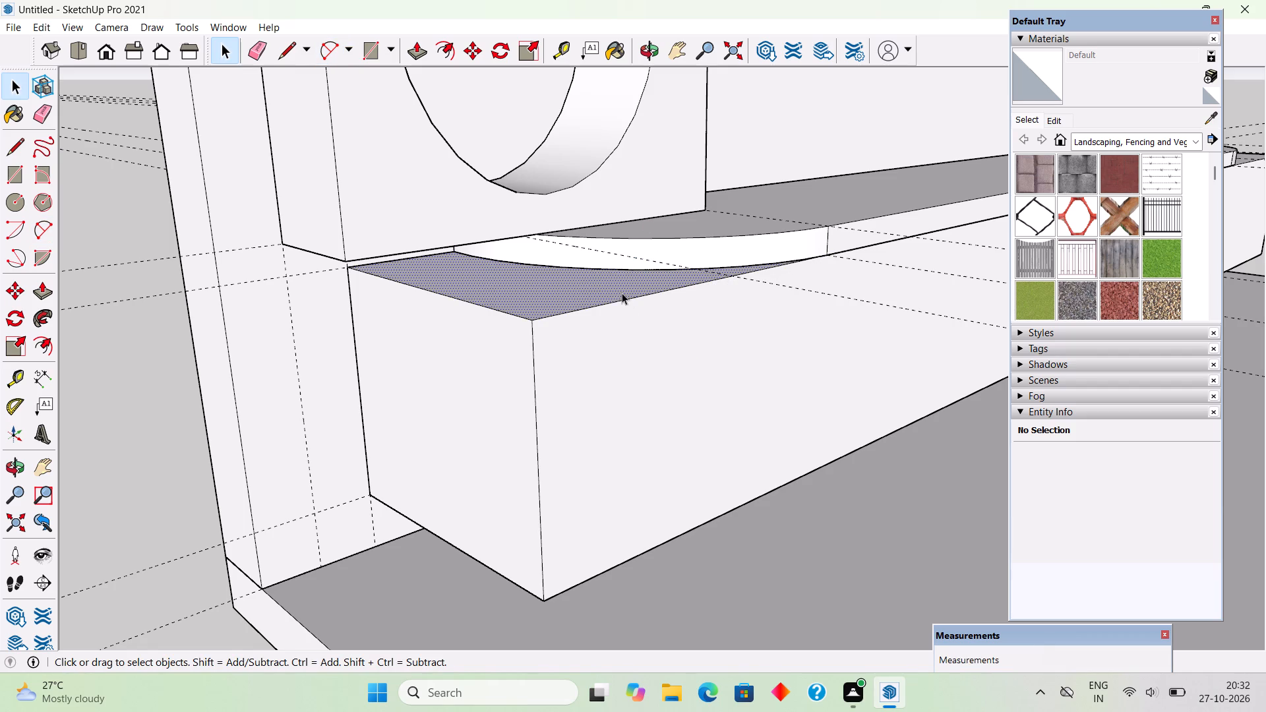
pyautogui.press('p')
pyautogui.moveTo(622, 293); pyautogui.dragTo(663, 557)
pyautogui.scroll(-11, 597, 487)
pyautogui.press('space')
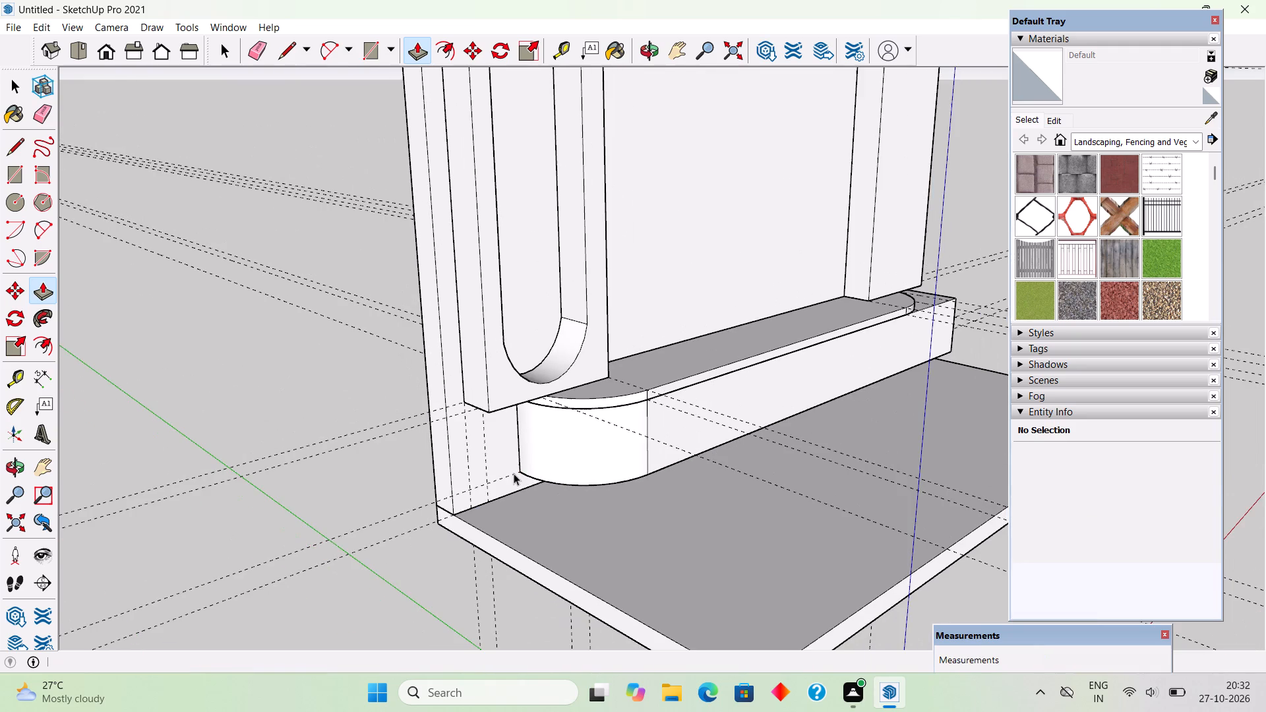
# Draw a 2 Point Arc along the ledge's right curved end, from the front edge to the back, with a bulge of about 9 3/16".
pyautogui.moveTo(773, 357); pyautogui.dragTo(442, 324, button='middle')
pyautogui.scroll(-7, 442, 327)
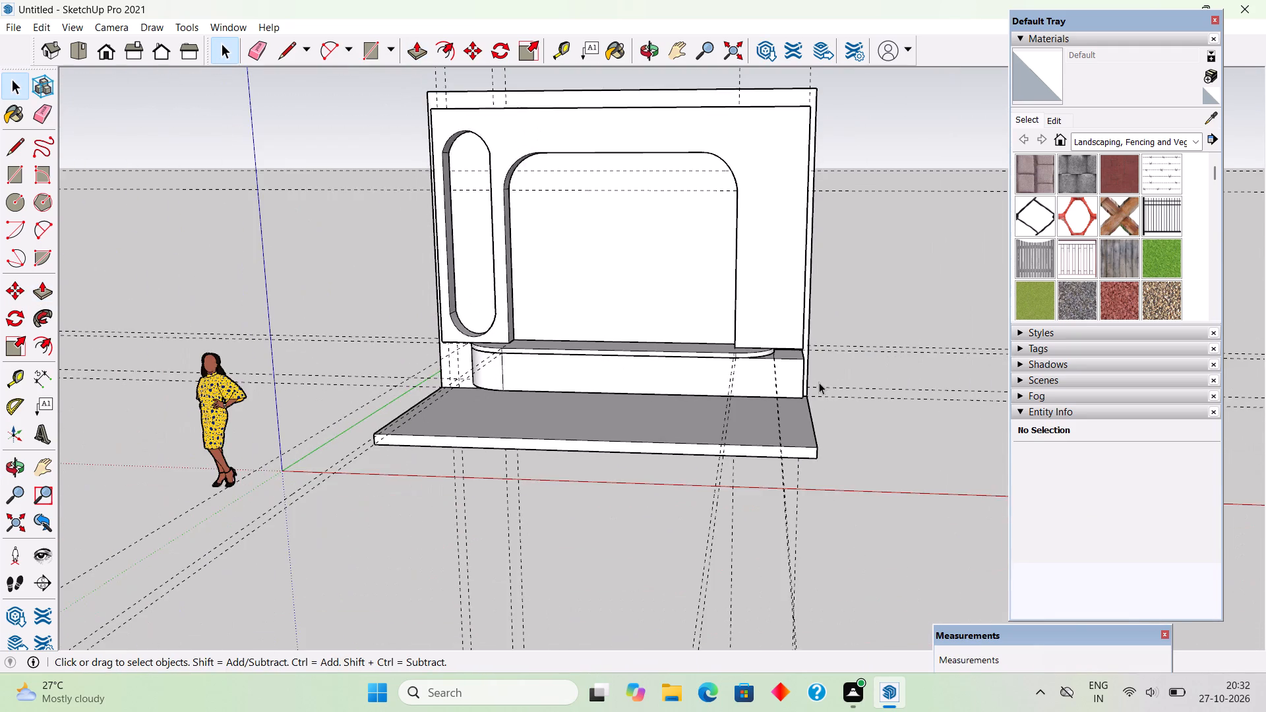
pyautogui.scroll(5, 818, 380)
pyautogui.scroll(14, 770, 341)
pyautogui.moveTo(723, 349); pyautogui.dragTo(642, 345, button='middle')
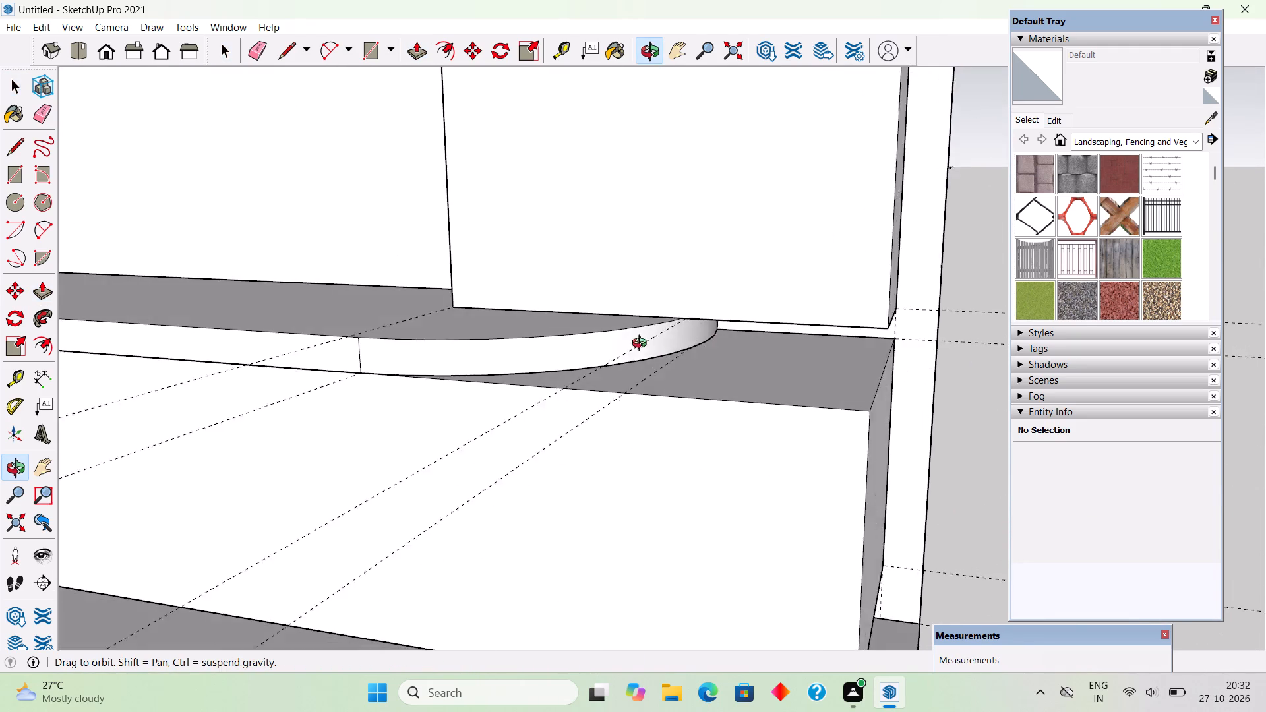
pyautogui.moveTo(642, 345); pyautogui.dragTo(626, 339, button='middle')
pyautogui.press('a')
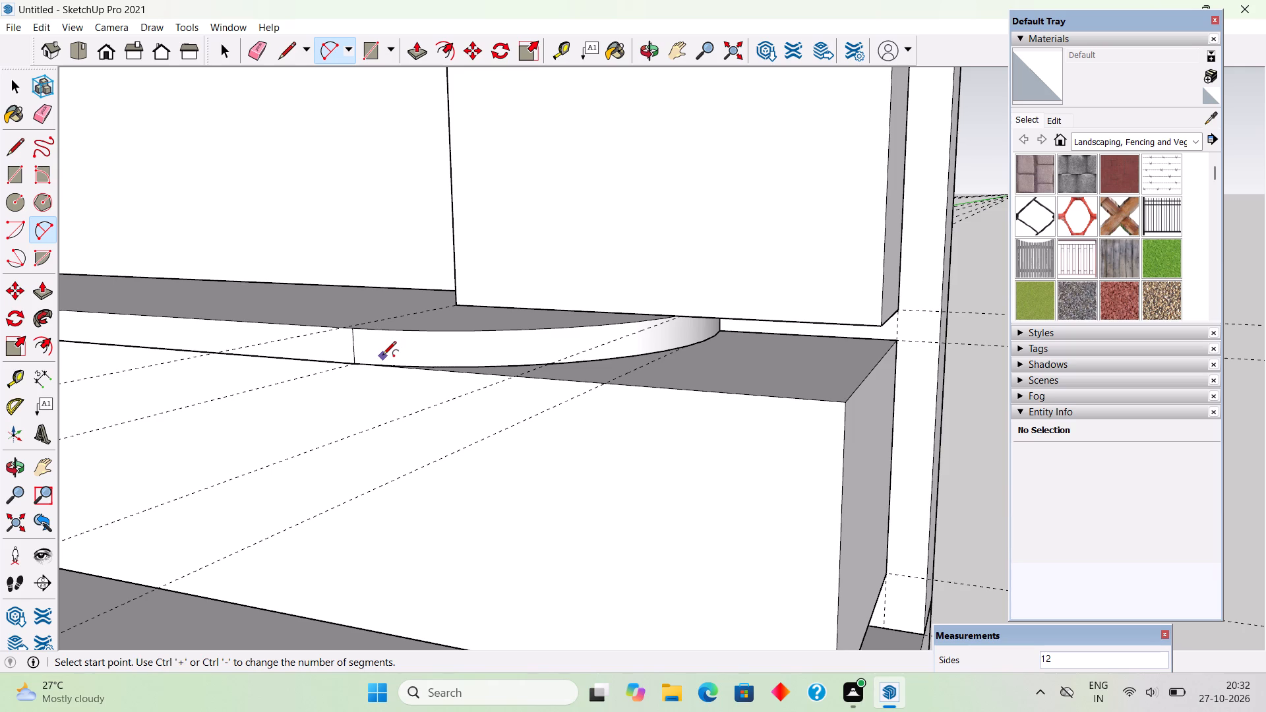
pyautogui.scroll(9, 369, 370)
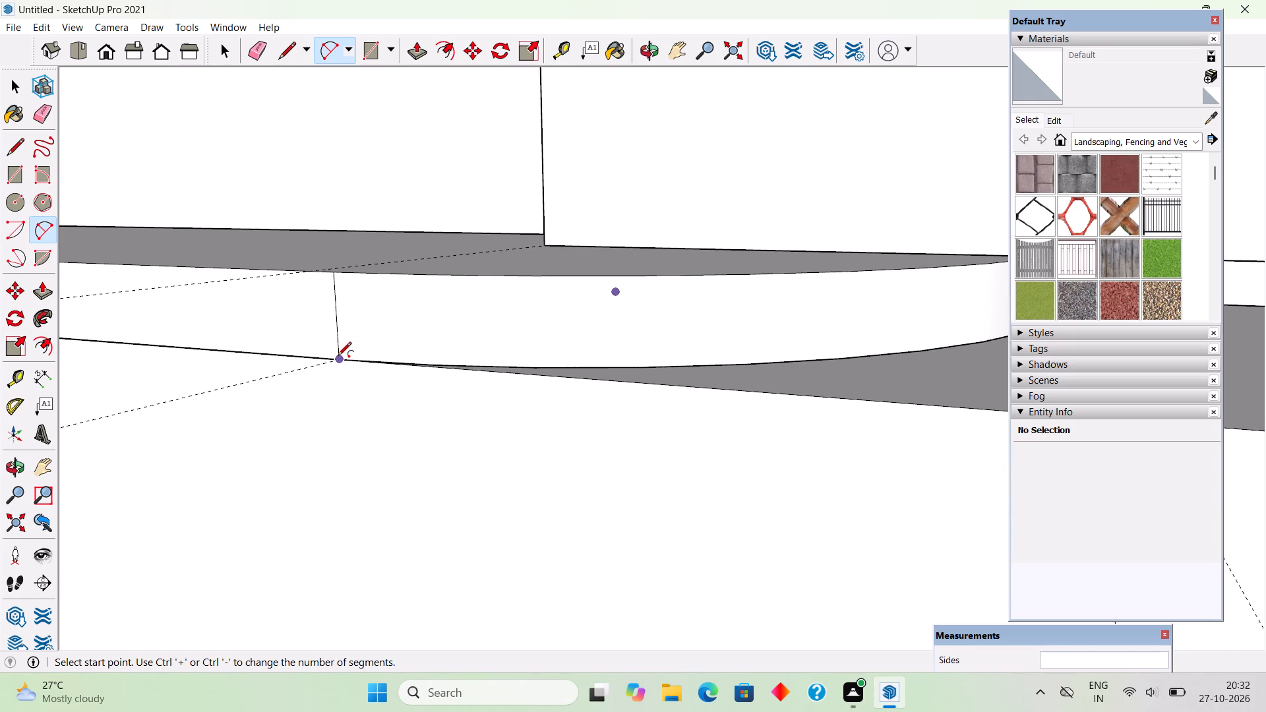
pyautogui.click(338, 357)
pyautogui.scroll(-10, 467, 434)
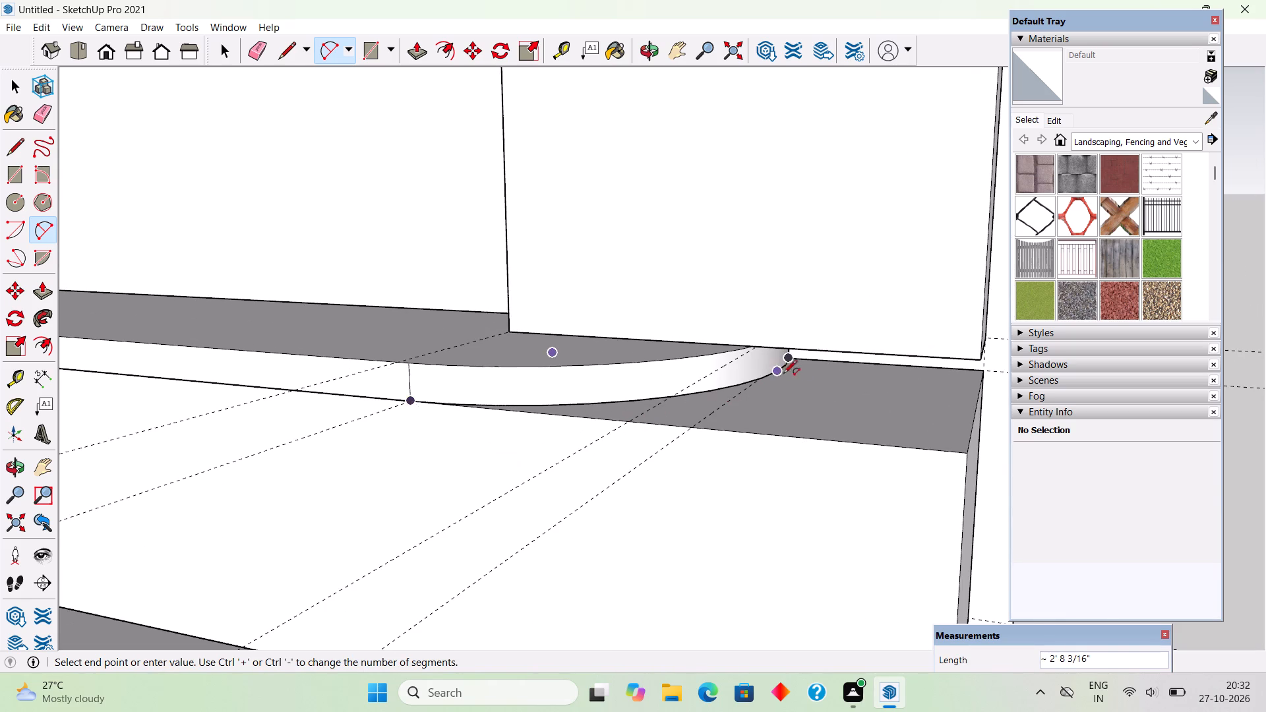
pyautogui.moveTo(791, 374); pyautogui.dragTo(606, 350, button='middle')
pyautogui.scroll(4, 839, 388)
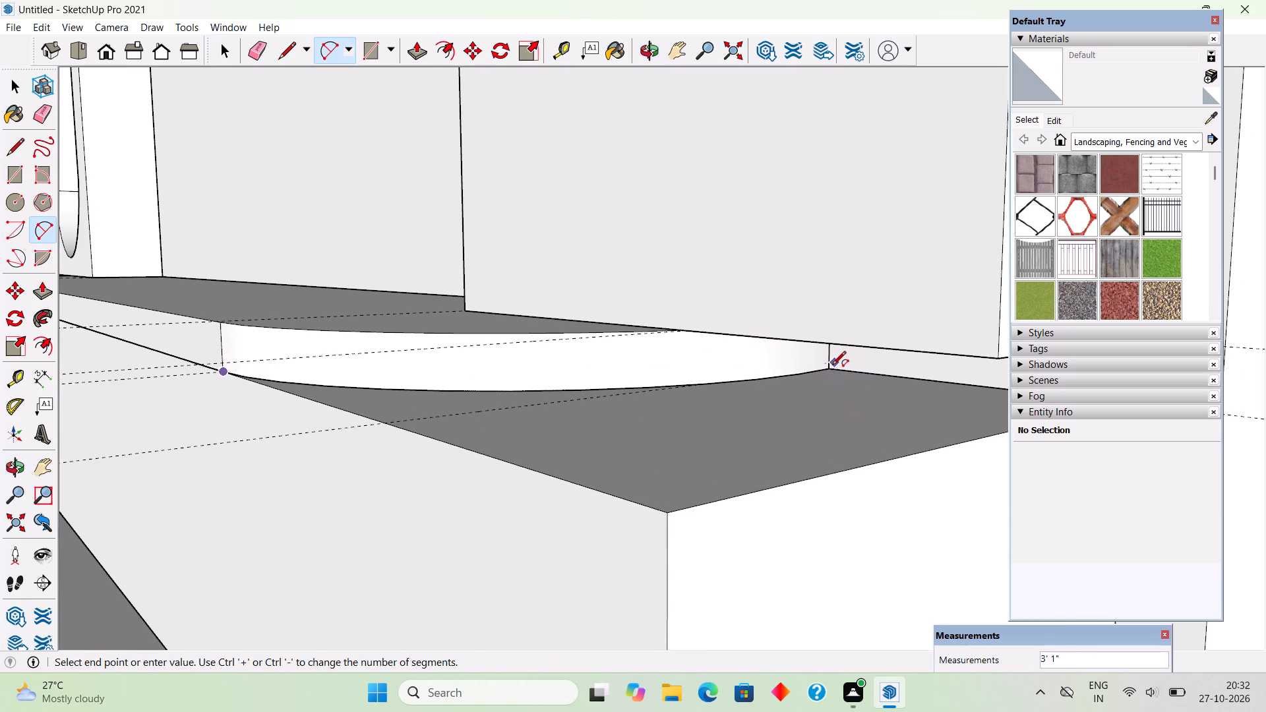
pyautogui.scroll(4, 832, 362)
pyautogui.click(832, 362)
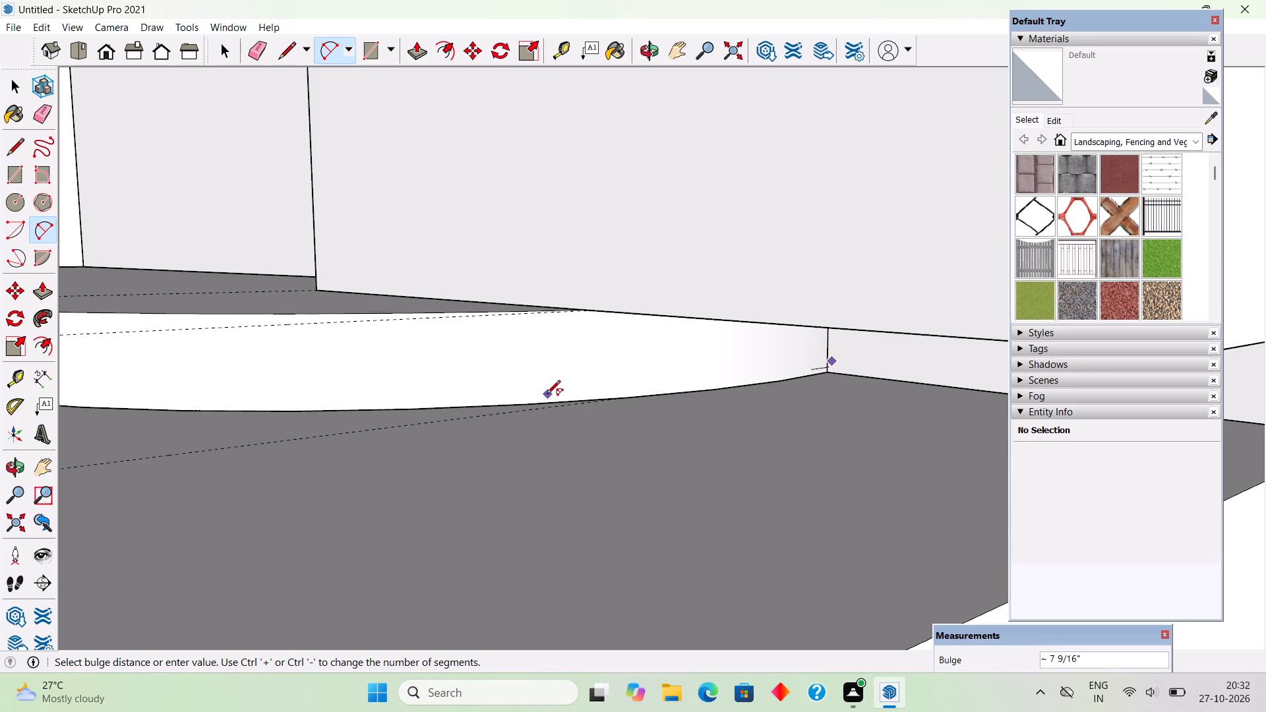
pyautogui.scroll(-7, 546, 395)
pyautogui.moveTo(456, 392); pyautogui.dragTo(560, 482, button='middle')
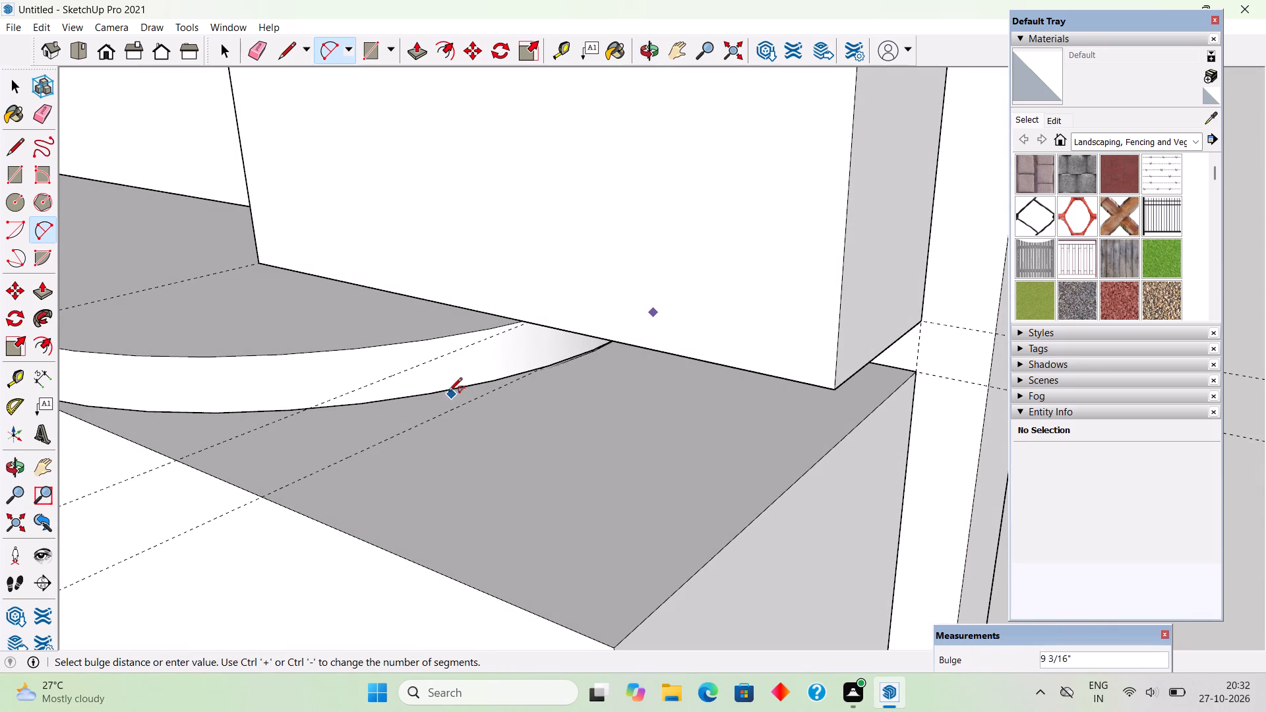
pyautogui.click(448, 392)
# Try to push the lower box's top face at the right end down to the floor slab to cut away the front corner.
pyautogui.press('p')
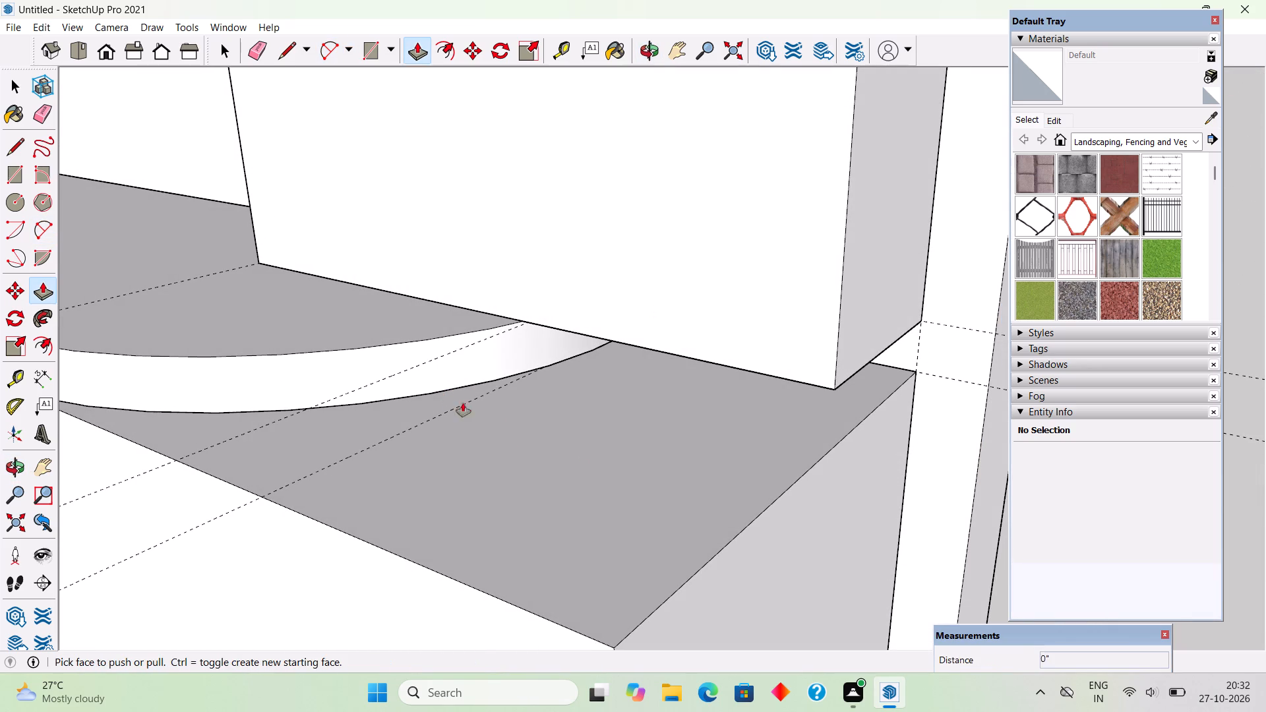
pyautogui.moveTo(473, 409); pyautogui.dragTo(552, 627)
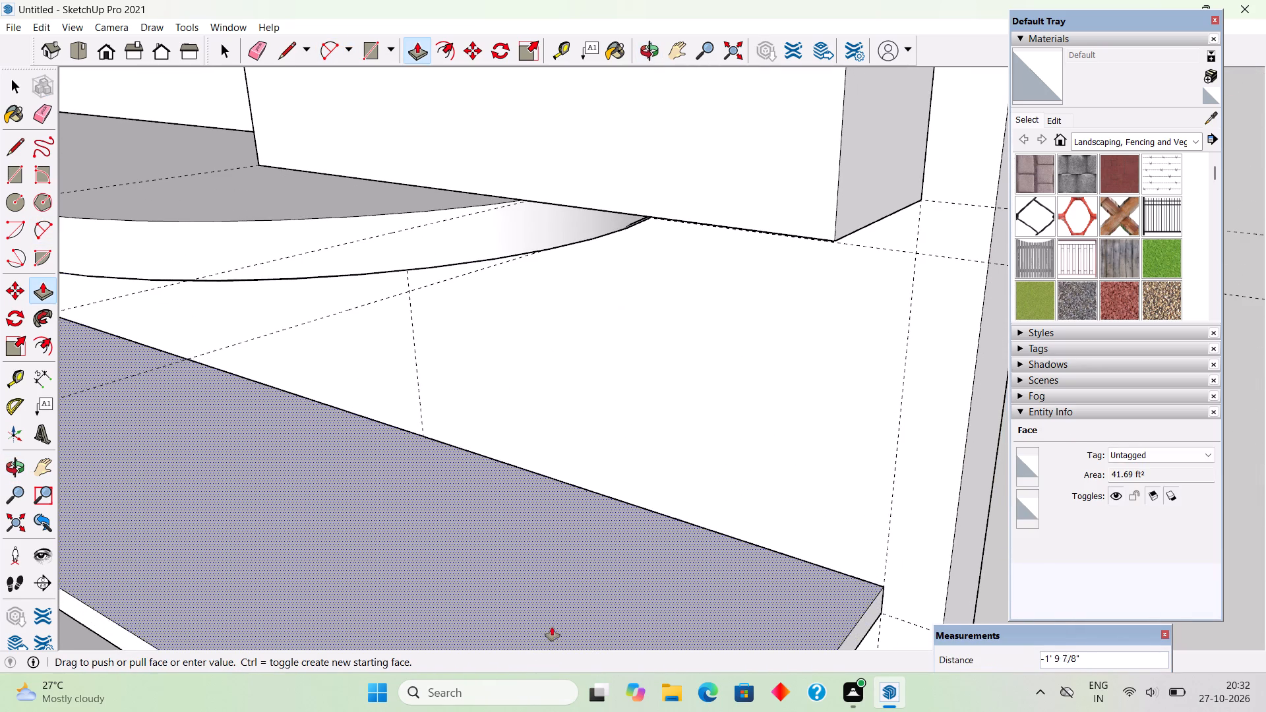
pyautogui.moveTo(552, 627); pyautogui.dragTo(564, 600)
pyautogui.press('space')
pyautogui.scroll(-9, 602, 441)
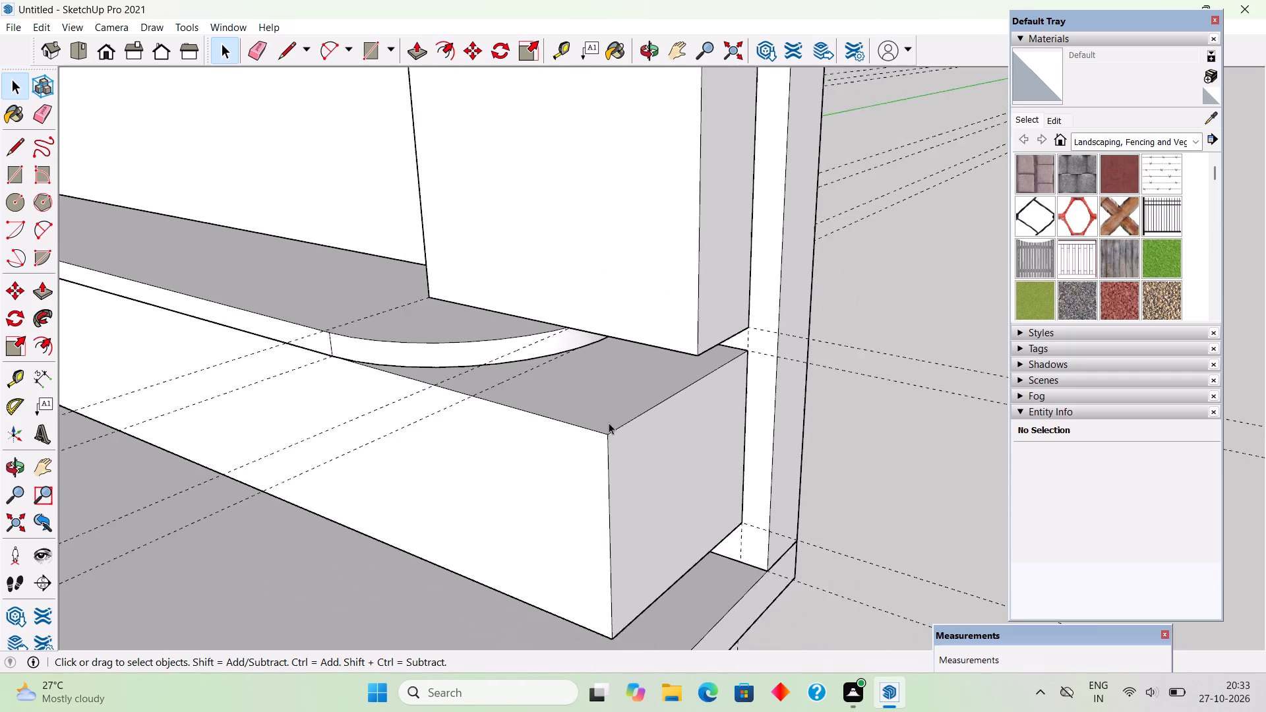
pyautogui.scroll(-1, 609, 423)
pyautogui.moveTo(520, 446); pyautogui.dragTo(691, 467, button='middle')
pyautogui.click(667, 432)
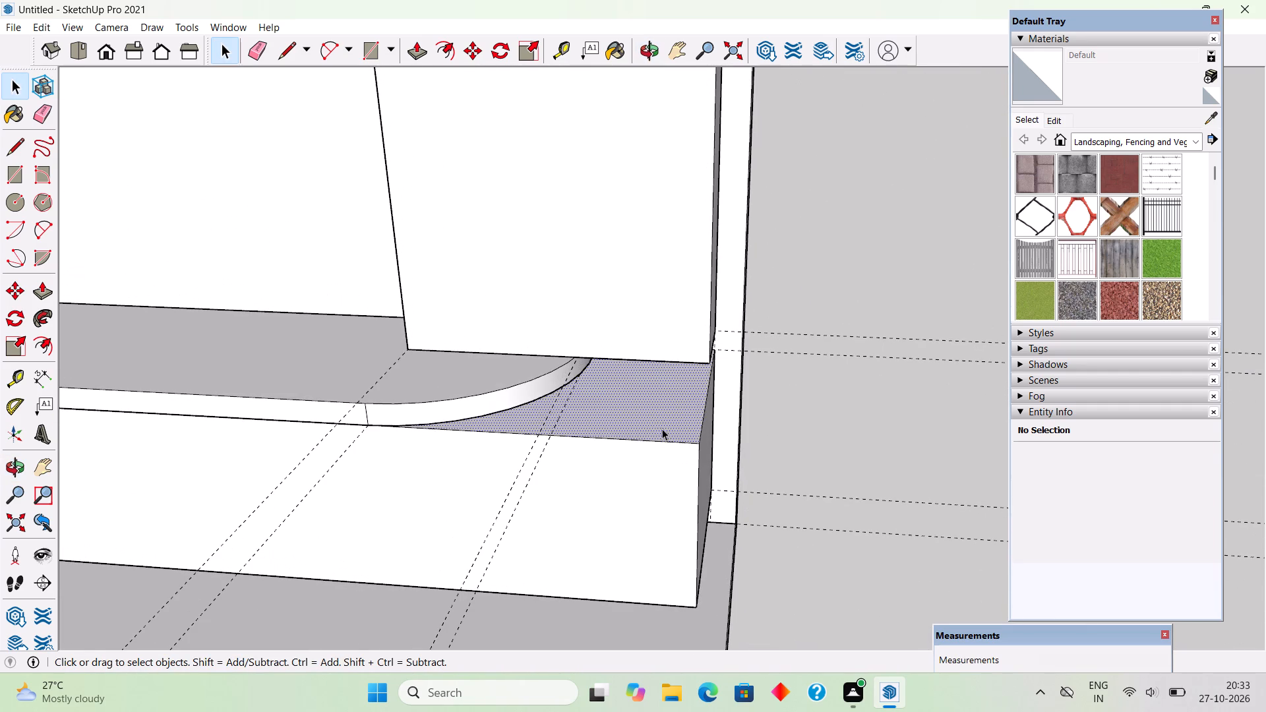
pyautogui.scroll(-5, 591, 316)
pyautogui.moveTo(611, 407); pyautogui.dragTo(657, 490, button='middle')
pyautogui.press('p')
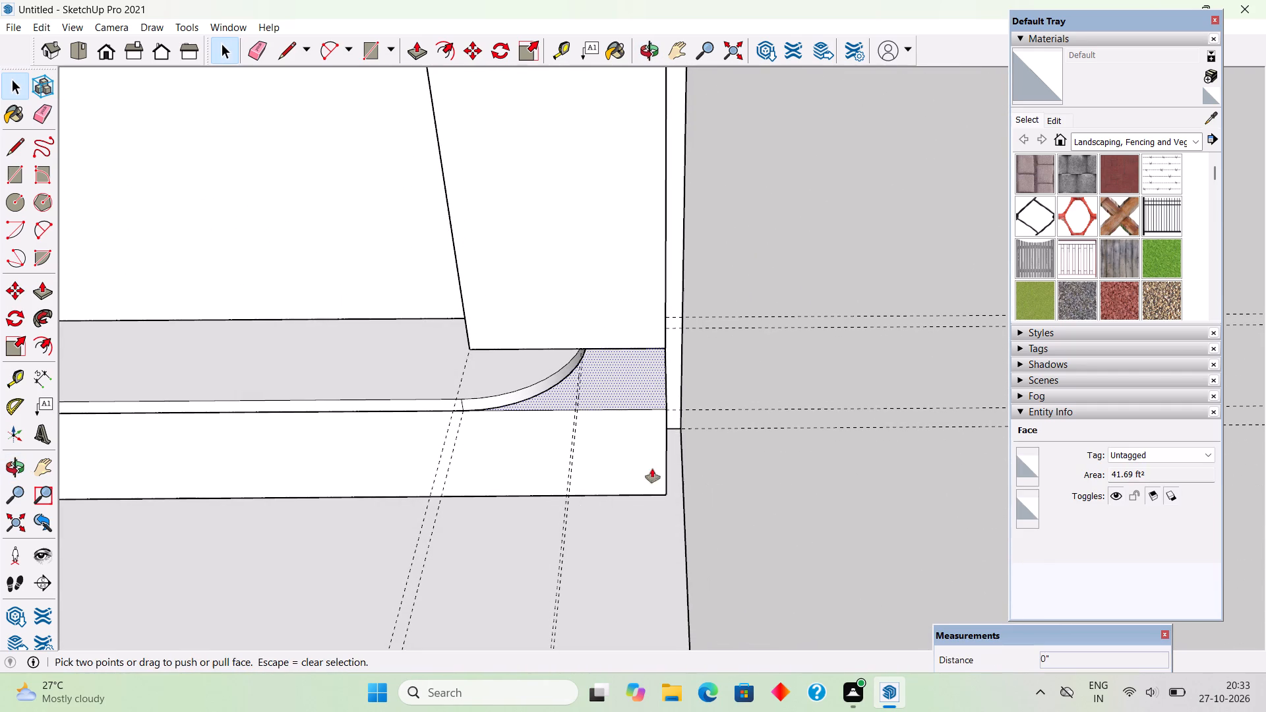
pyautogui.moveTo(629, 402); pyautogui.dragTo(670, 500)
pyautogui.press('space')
# Examine the ledge's right curved end where it meets the lower box's top face.
pyautogui.scroll(2, 632, 432)
pyautogui.scroll(4, 489, 415)
pyautogui.moveTo(493, 402); pyautogui.dragTo(491, 398, button='middle')
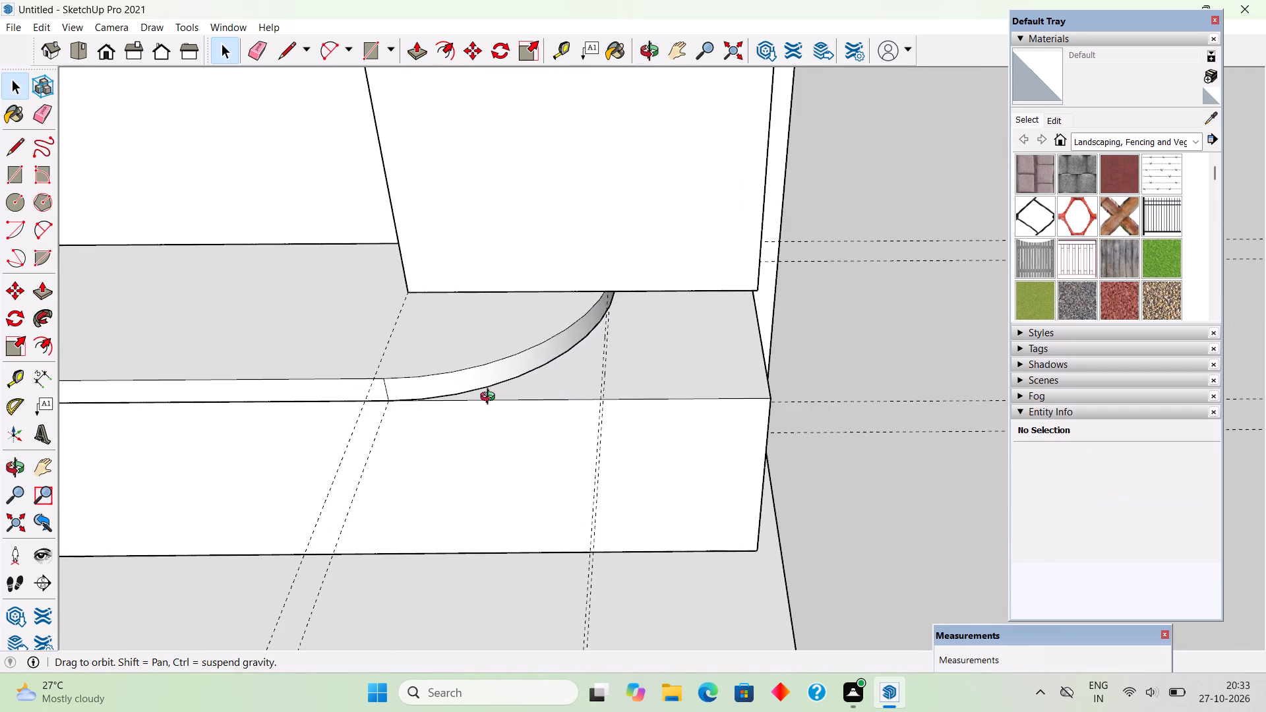
pyautogui.moveTo(491, 398); pyautogui.dragTo(467, 347, button='middle')
pyautogui.click(472, 347)
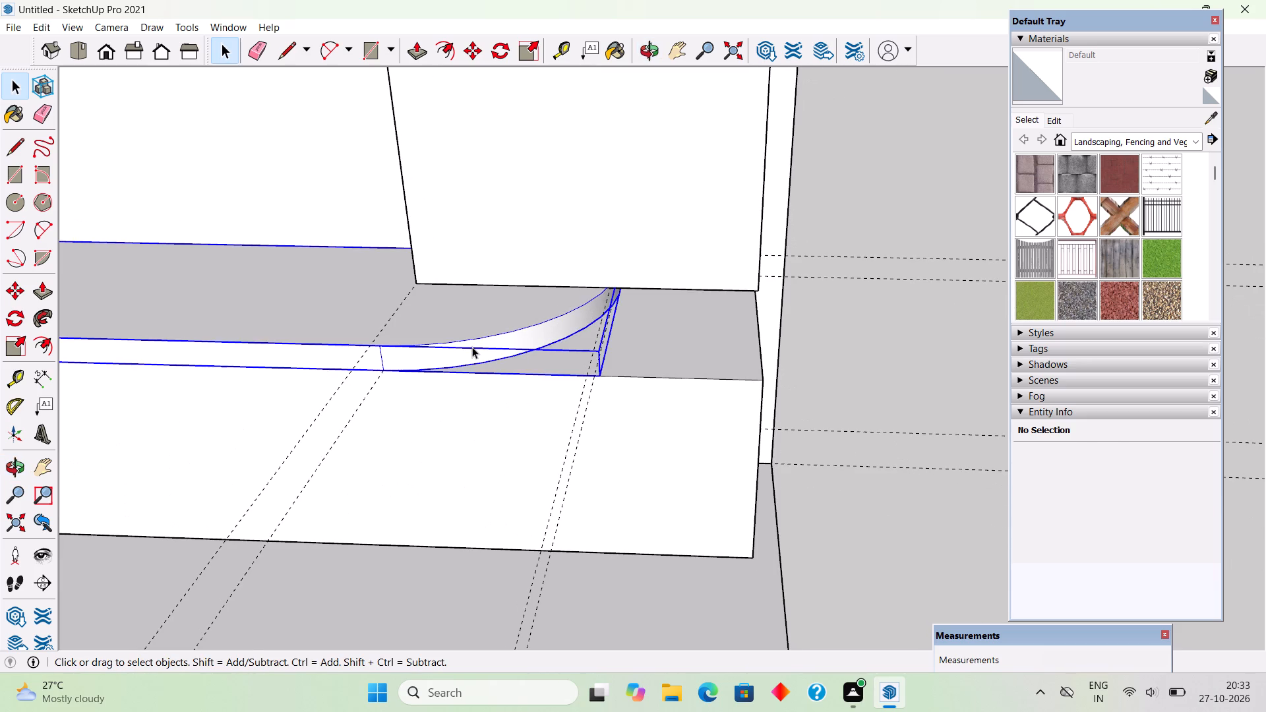
pyautogui.moveTo(539, 357); pyautogui.dragTo(340, 252, button='middle')
pyautogui.scroll(6, 621, 284)
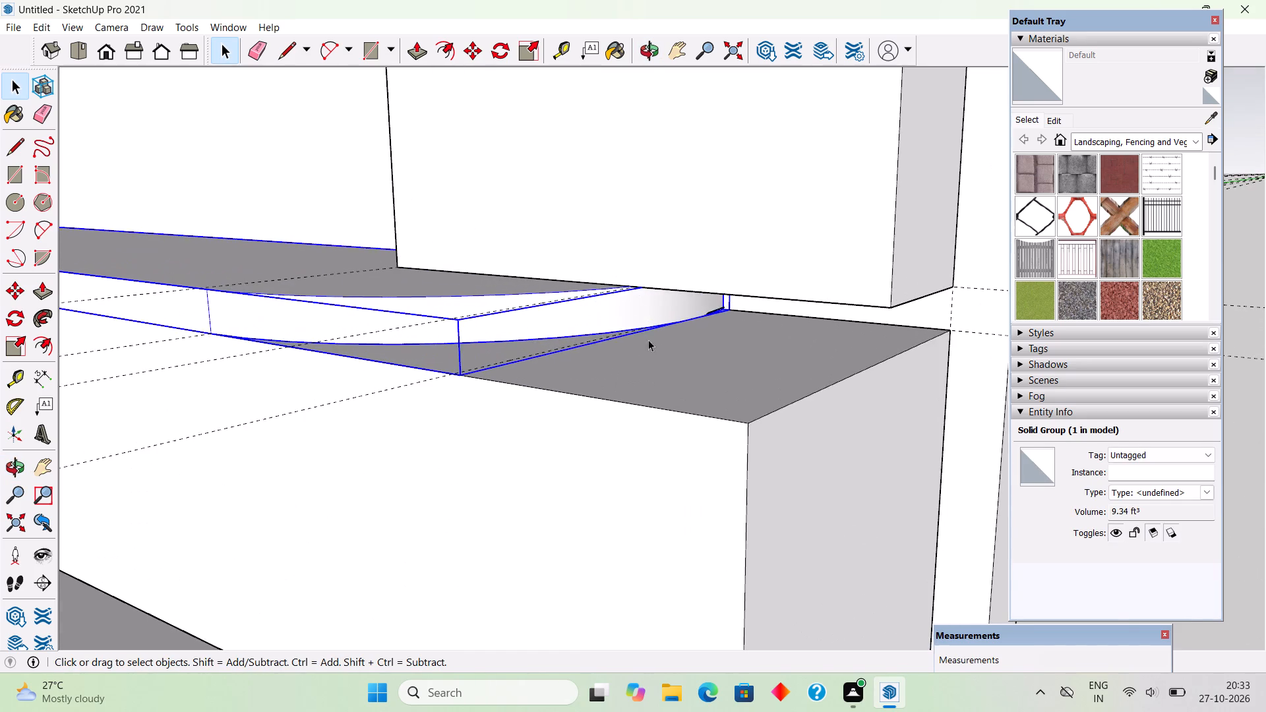
pyautogui.moveTo(657, 385); pyautogui.dragTo(649, 423, button='middle')
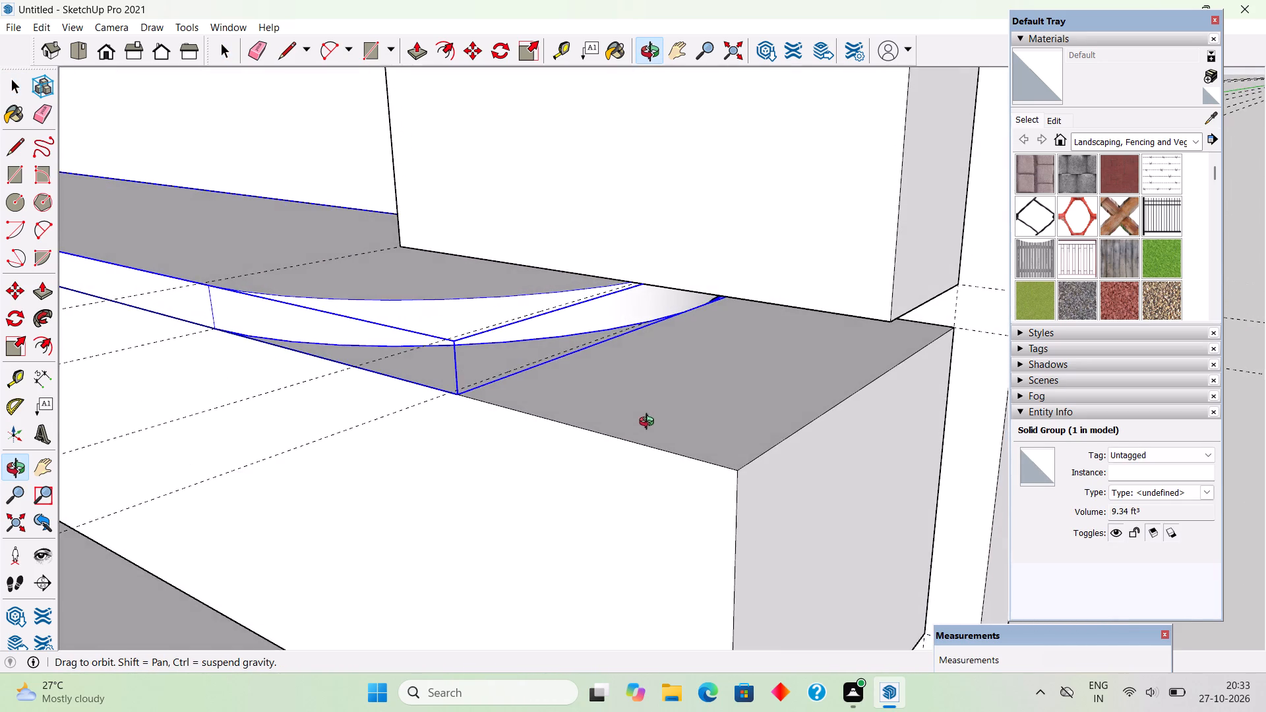
pyautogui.moveTo(649, 423); pyautogui.dragTo(651, 423, button='middle')
pyautogui.scroll(-5, 742, 416)
pyautogui.click(961, 466)
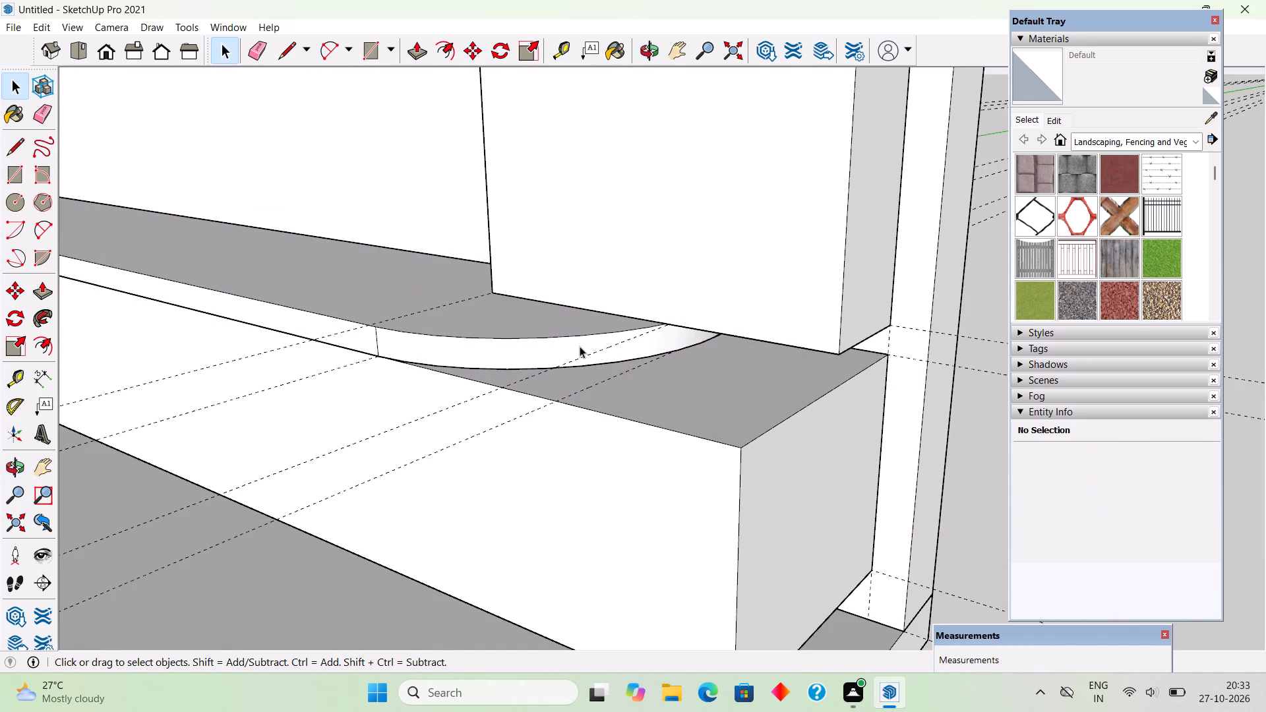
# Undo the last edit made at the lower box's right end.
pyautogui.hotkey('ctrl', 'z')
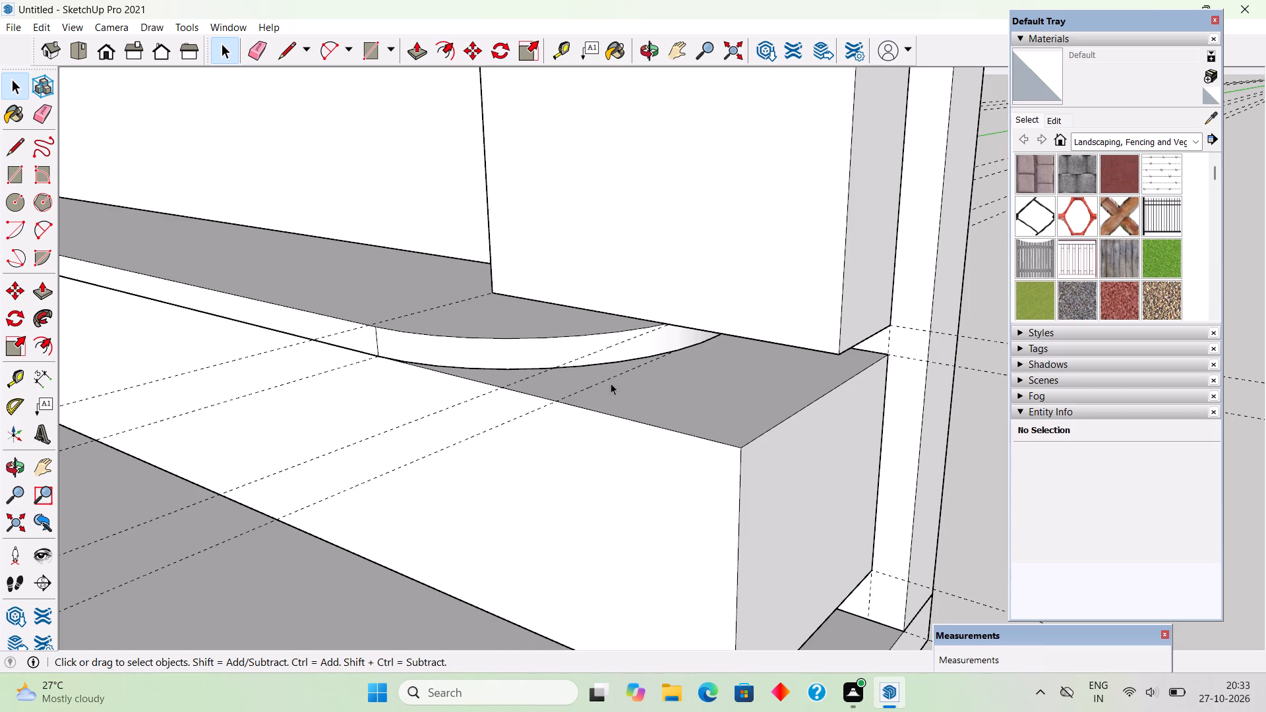
# Draw a 2 Point Arc on the lower box's top face, following the ledge's right curved end from front edge to back.
pyautogui.scroll(-10, 544, 396)
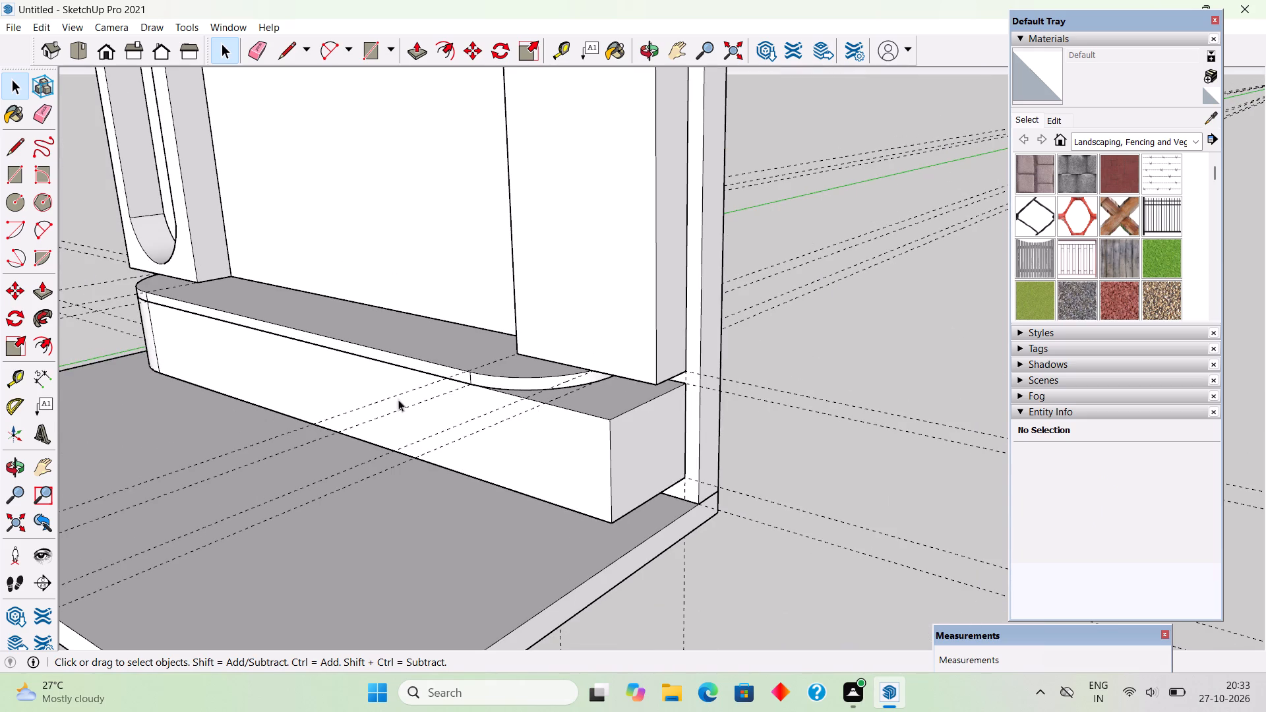
pyautogui.scroll(6, 423, 382)
pyautogui.scroll(3, 501, 389)
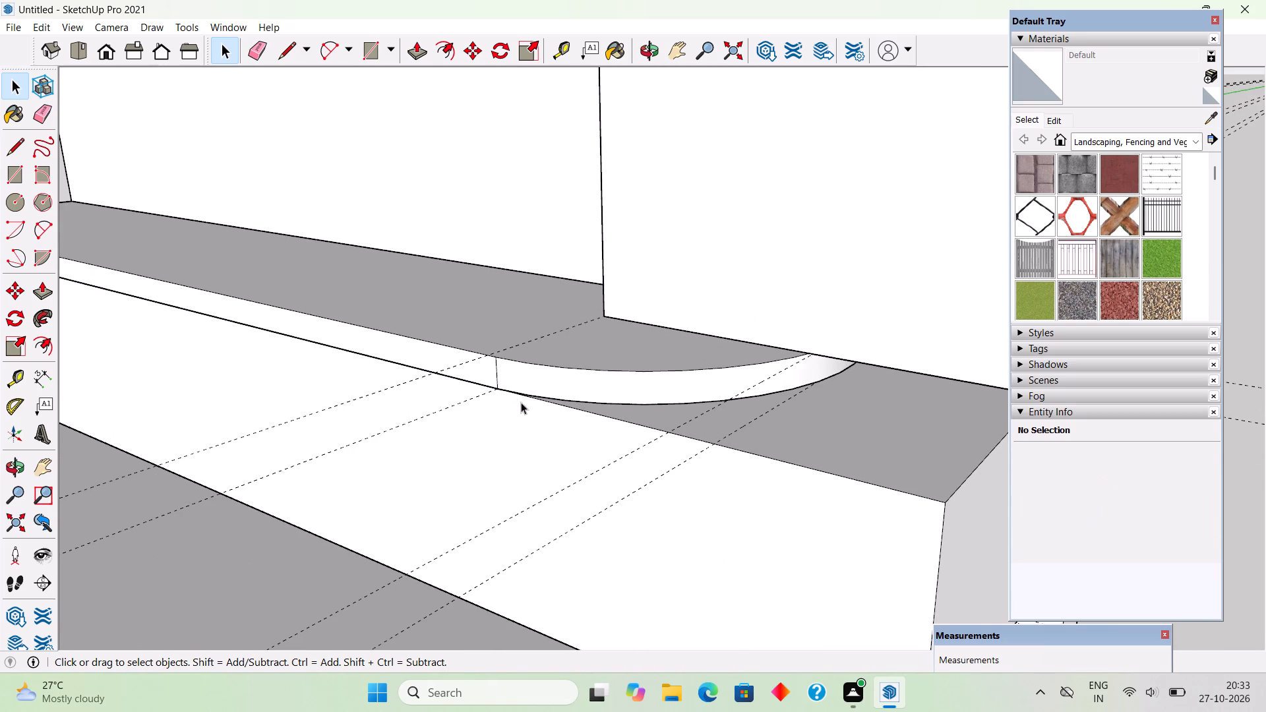
pyautogui.press('a')
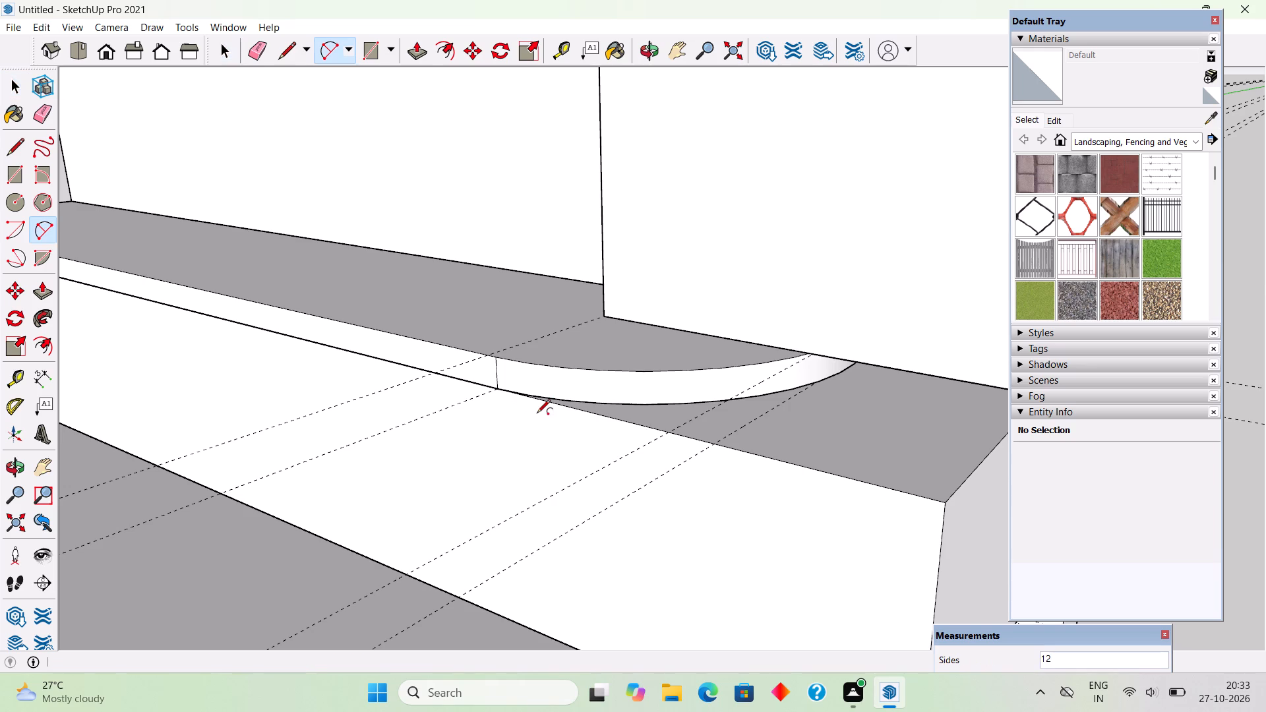
pyautogui.scroll(11, 522, 412)
pyautogui.moveTo(500, 379); pyautogui.dragTo(473, 403, button='middle')
pyautogui.scroll(4, 471, 371)
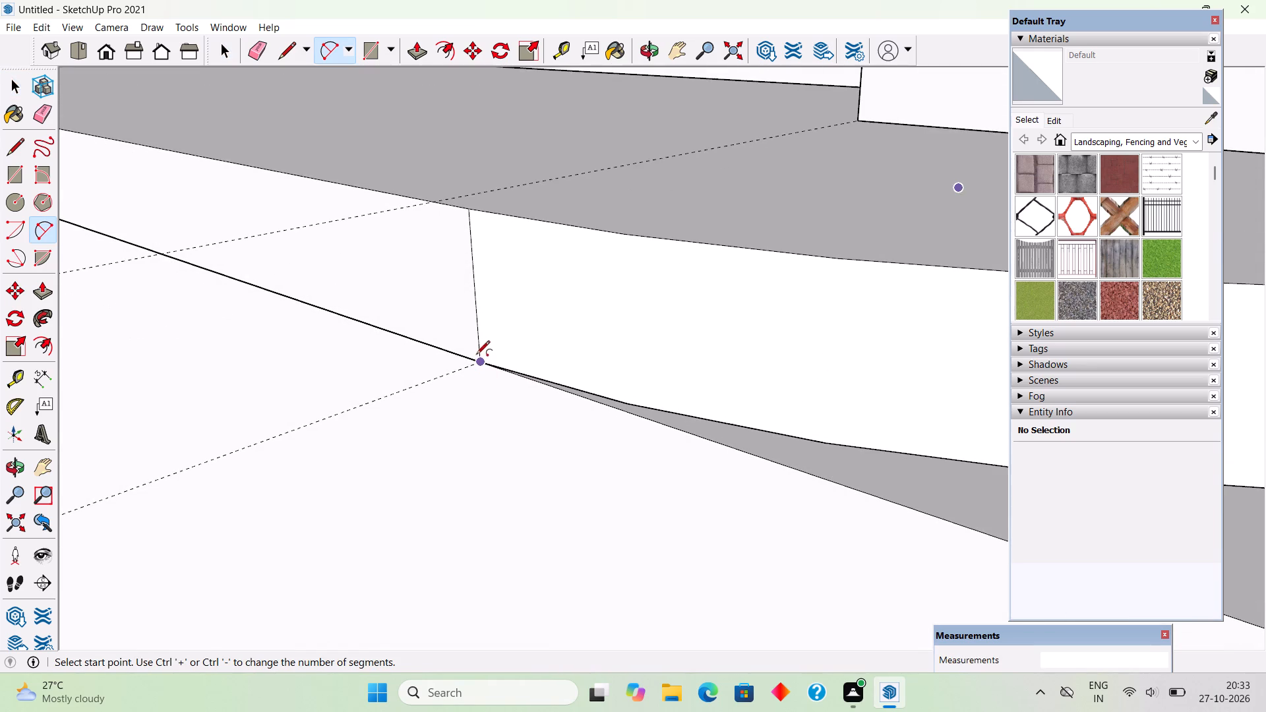
pyautogui.scroll(2, 479, 355)
pyautogui.moveTo(478, 382); pyautogui.dragTo(463, 504, button='middle')
pyautogui.scroll(4, 493, 364)
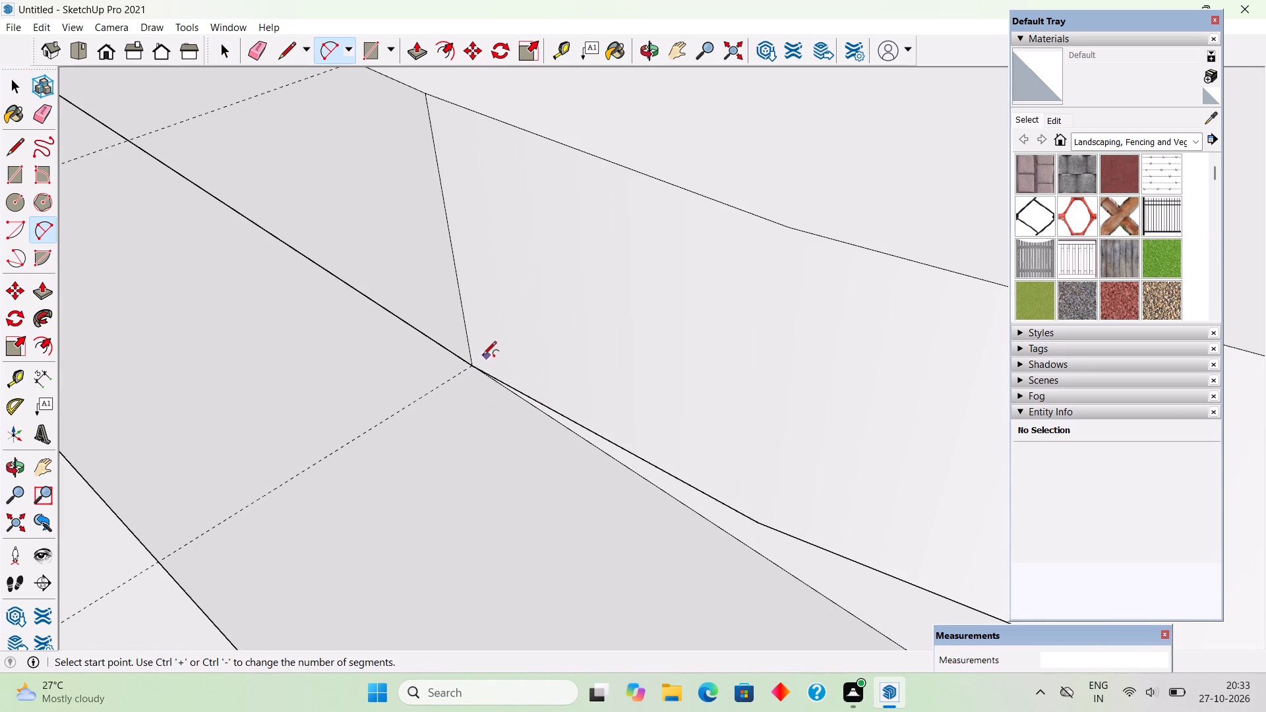
pyautogui.click(473, 362)
pyautogui.scroll(-17, 472, 362)
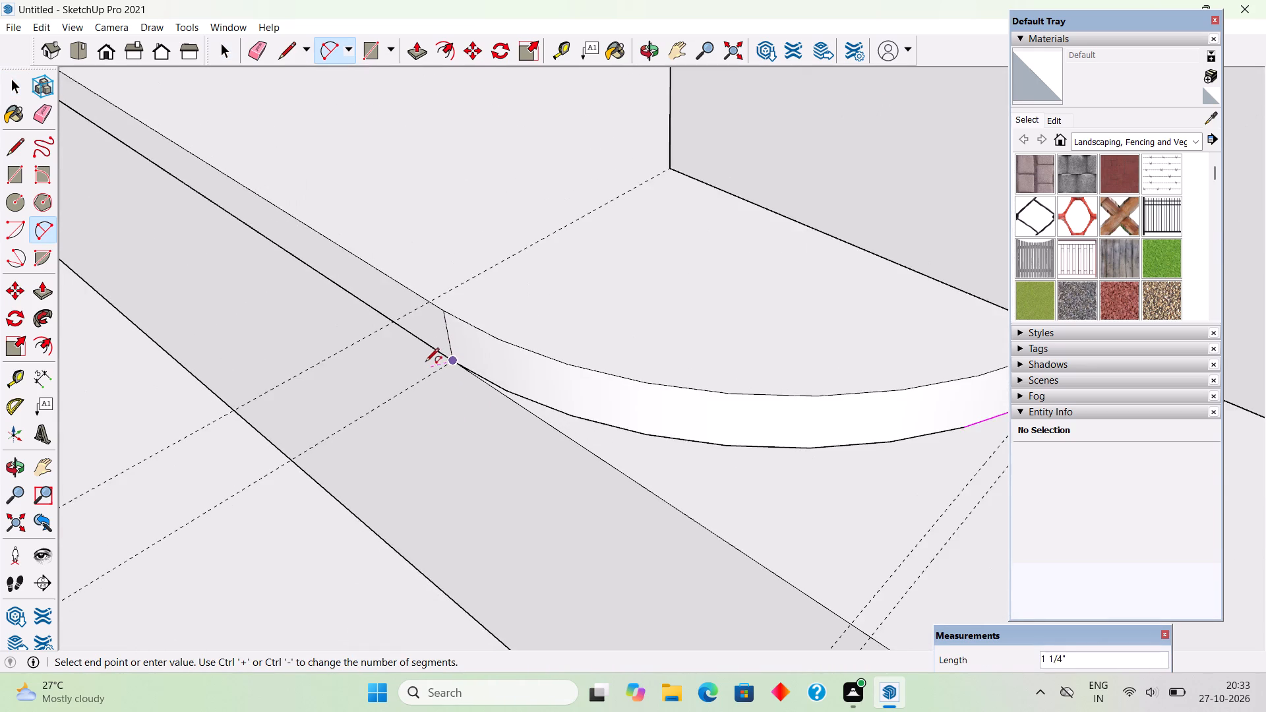
pyautogui.scroll(-4, 425, 363)
pyautogui.moveTo(811, 405); pyautogui.dragTo(425, 214, button='middle')
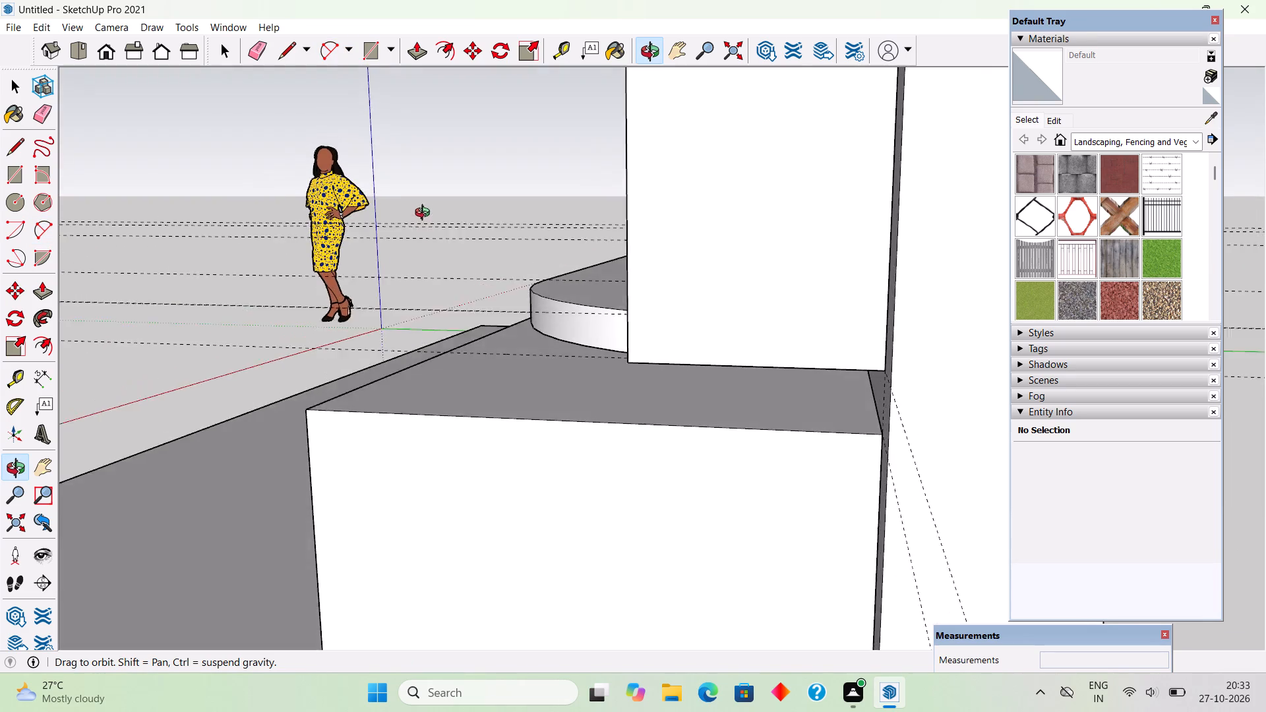
pyautogui.moveTo(425, 214); pyautogui.dragTo(417, 191, button='middle')
pyautogui.scroll(4, 698, 353)
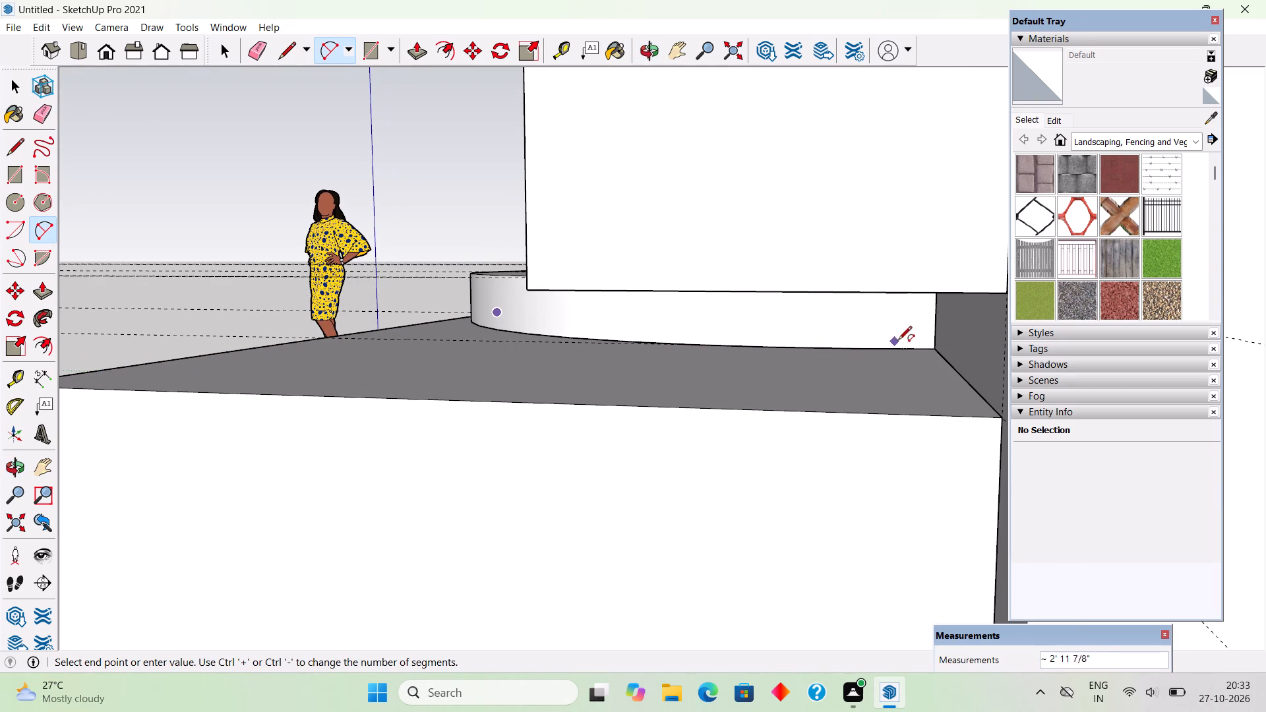
pyautogui.click(935, 348)
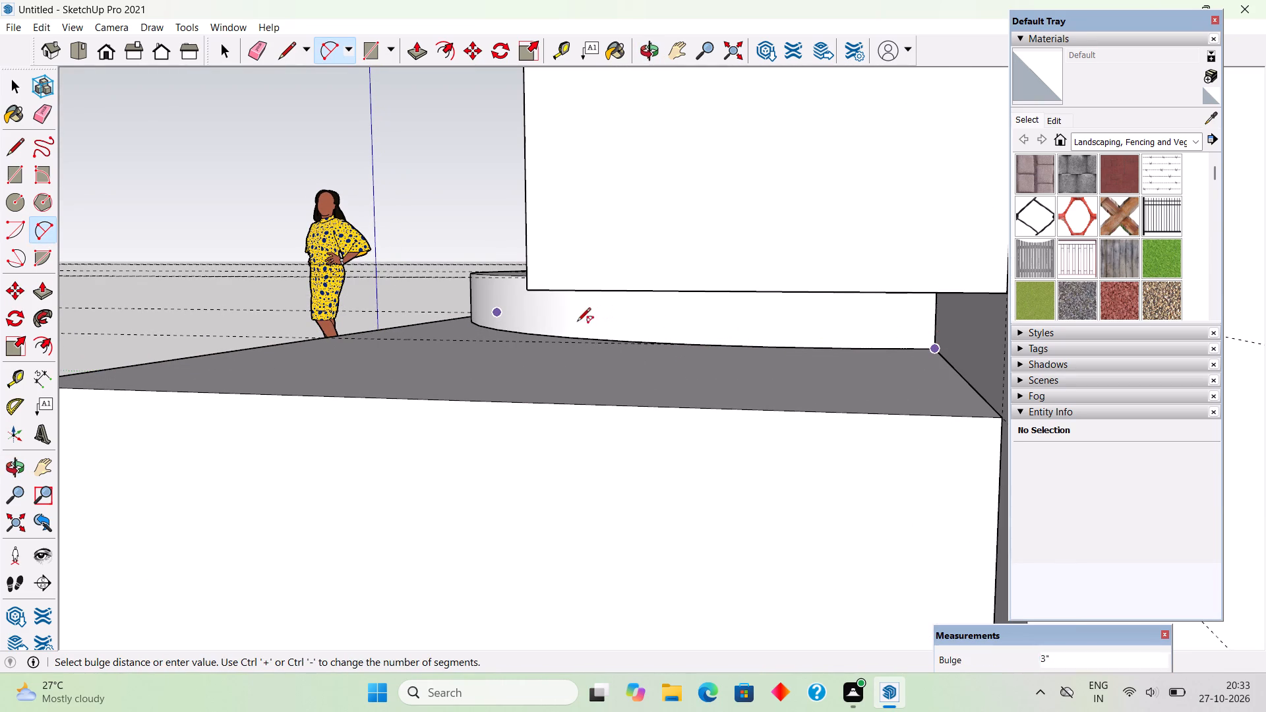
pyautogui.moveTo(536, 396); pyautogui.dragTo(592, 514, button='middle')
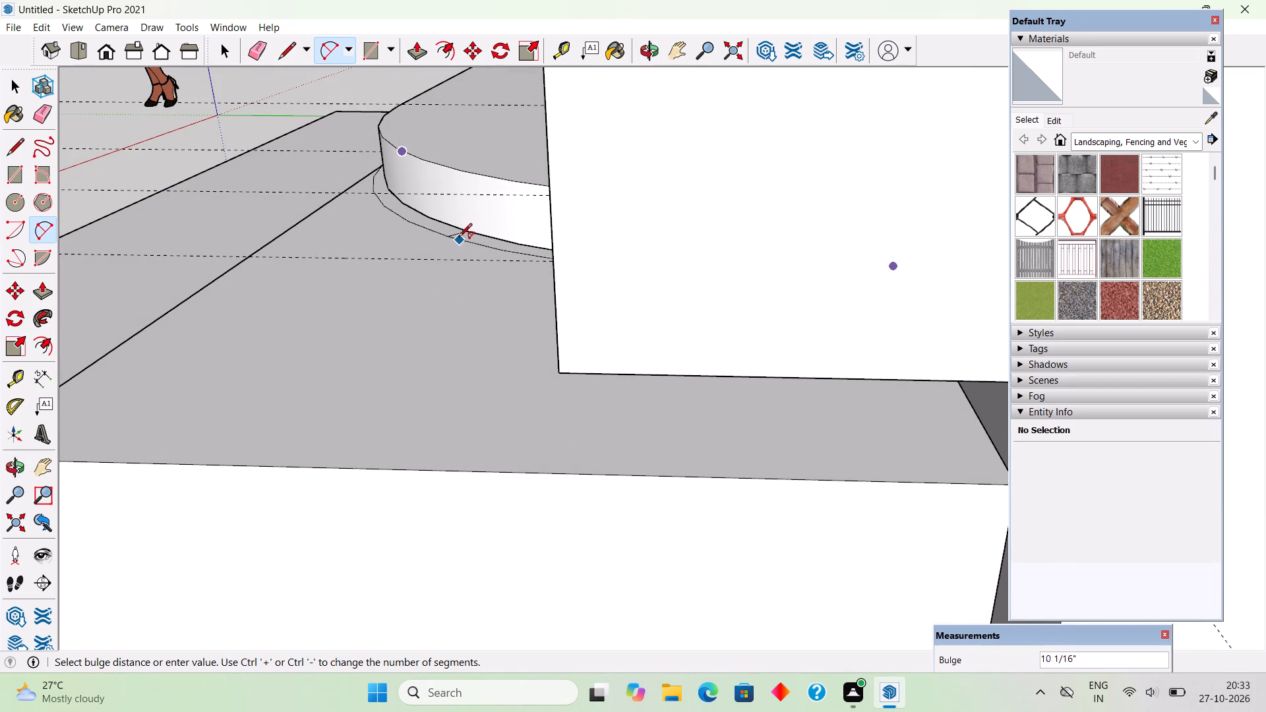
pyautogui.click(461, 230)
# Push the lower box's top face outside the arc at the right end down to the floor slab to round that corner.
pyautogui.press('space')
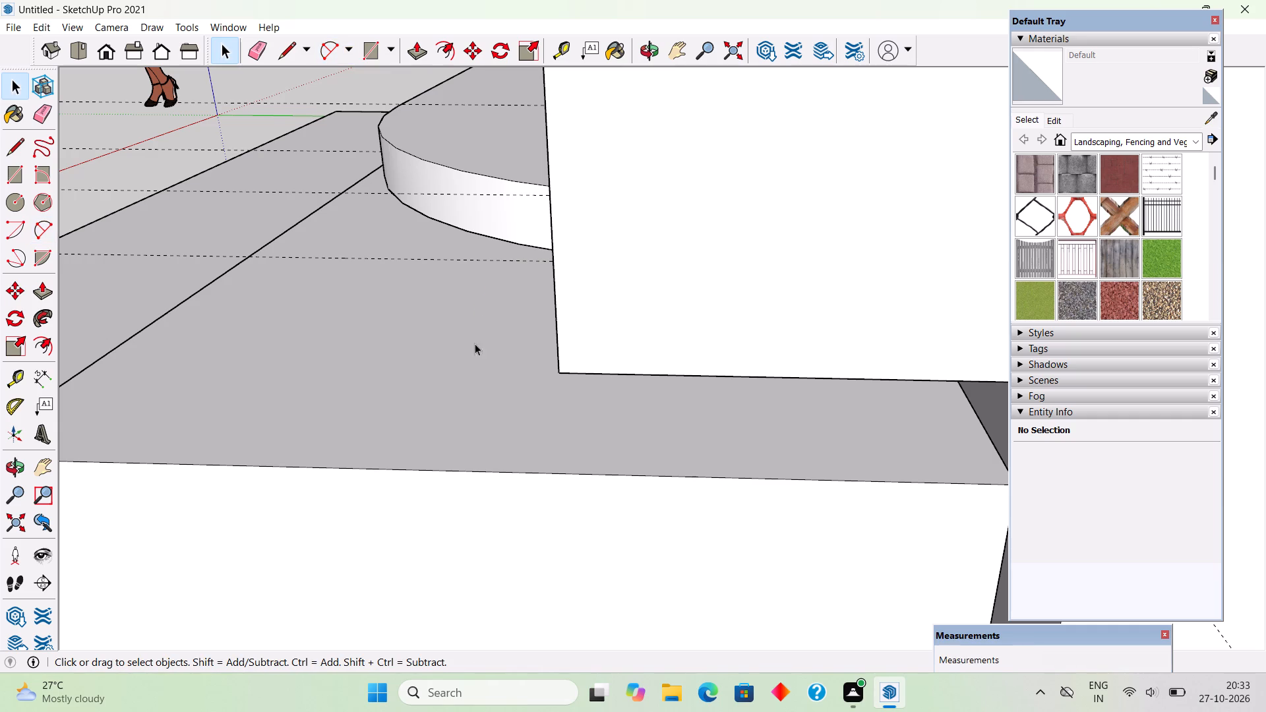
pyautogui.click(474, 356)
pyautogui.press('p')
pyautogui.moveTo(474, 356); pyautogui.dragTo(503, 482)
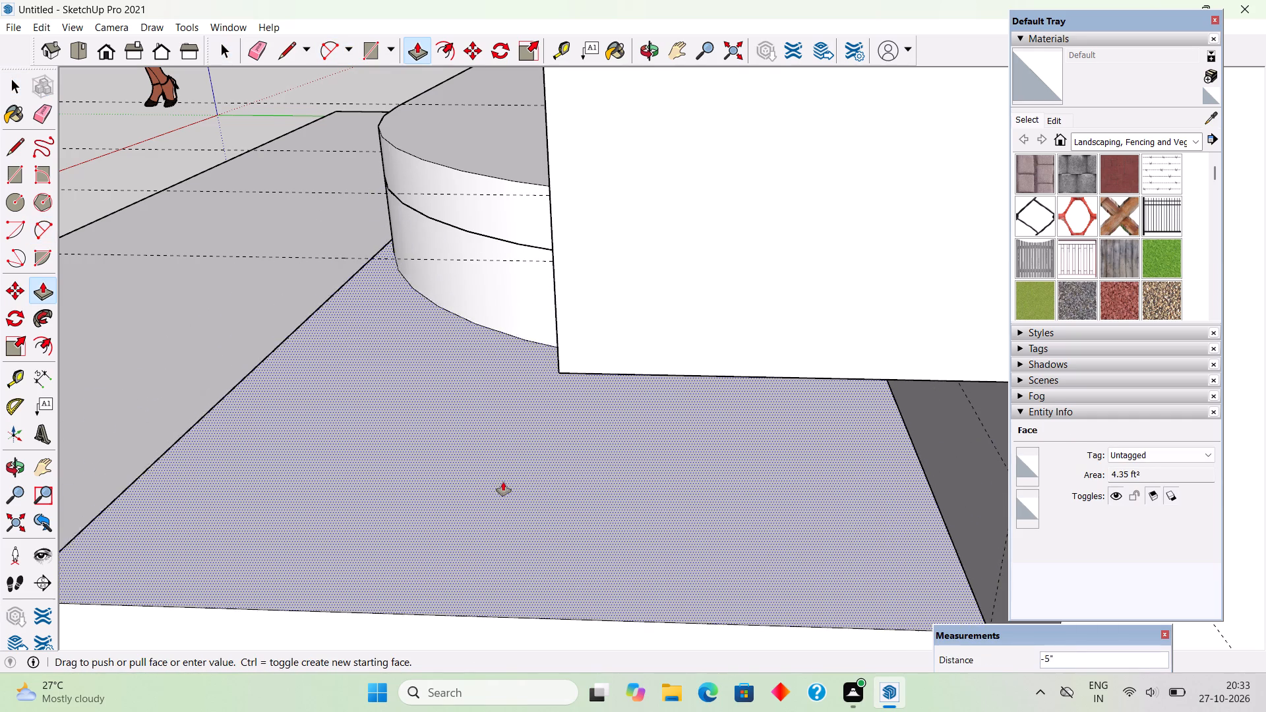
pyautogui.moveTo(503, 482); pyautogui.dragTo(668, 643)
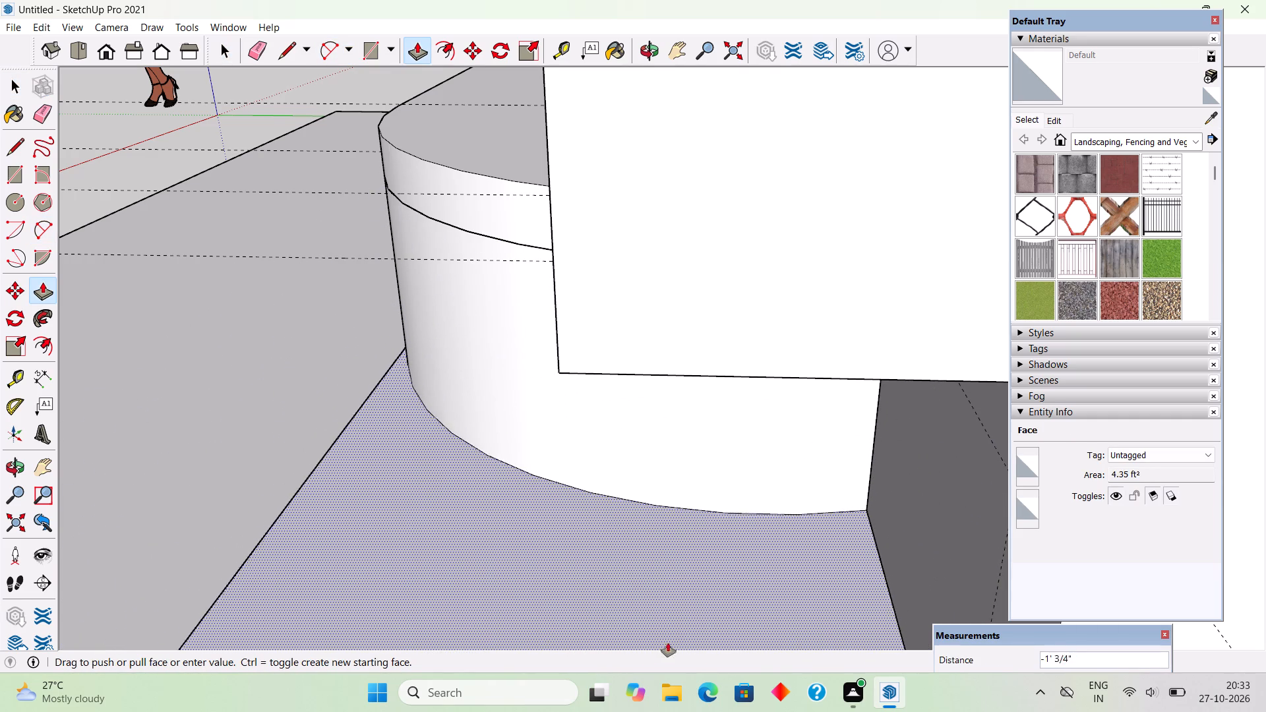
pyautogui.moveTo(668, 643); pyautogui.dragTo(439, 513)
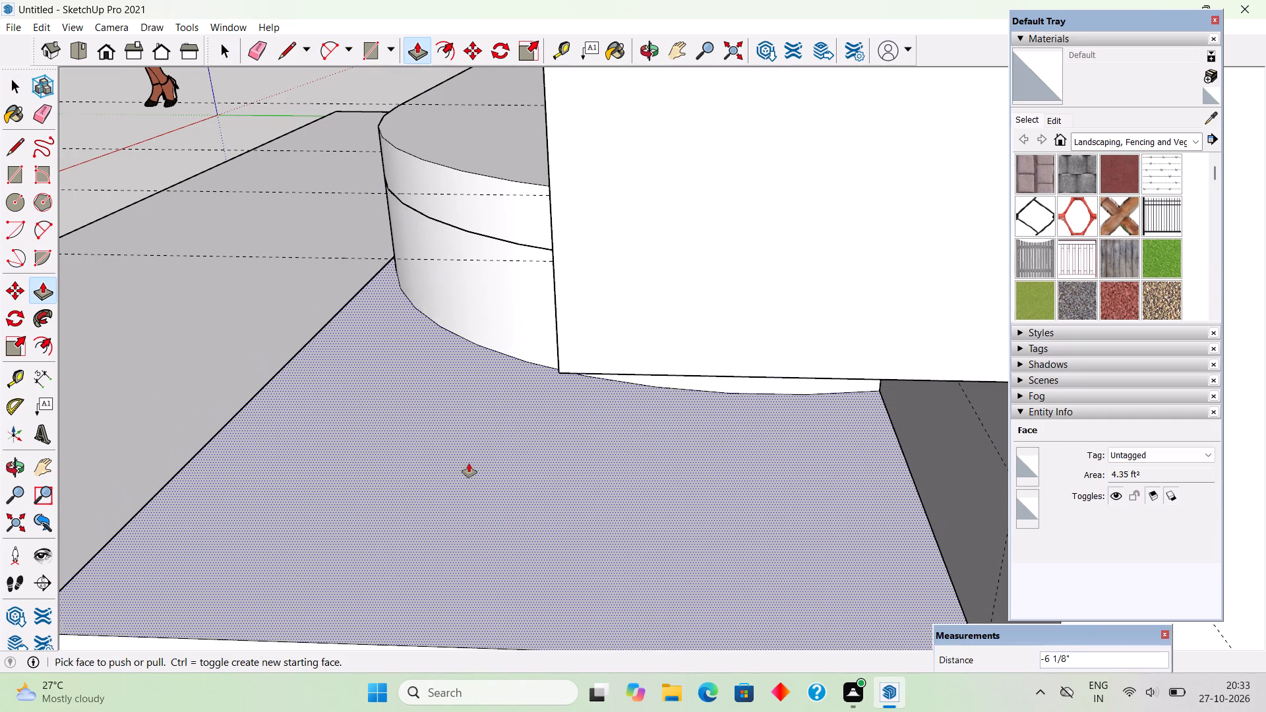
pyautogui.scroll(-10, 469, 463)
pyautogui.moveTo(487, 475); pyautogui.dragTo(513, 564)
pyautogui.scroll(-11, 514, 562)
pyautogui.moveTo(503, 516); pyautogui.dragTo(511, 564)
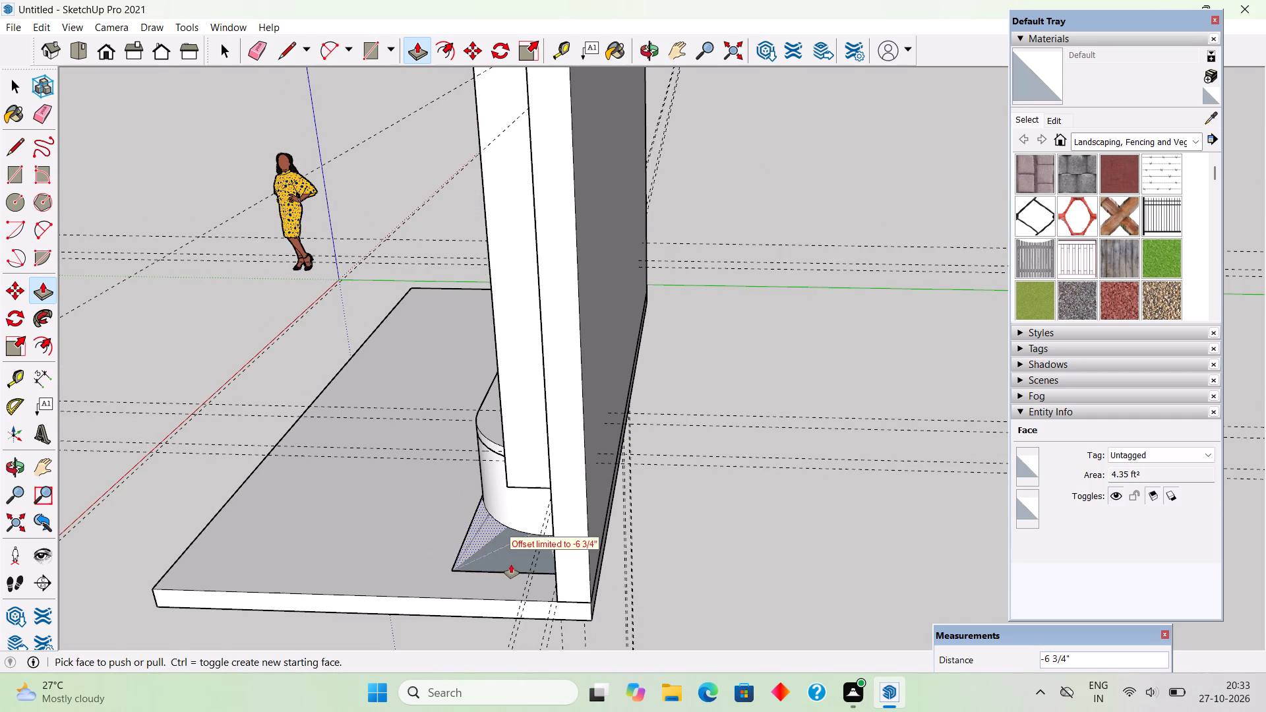
pyautogui.press('space')
# Make a group from all the connected geometry of the round-ended lower box.
pyautogui.scroll(-5, 389, 506)
pyautogui.moveTo(417, 502); pyautogui.dragTo(986, 452, button='middle')
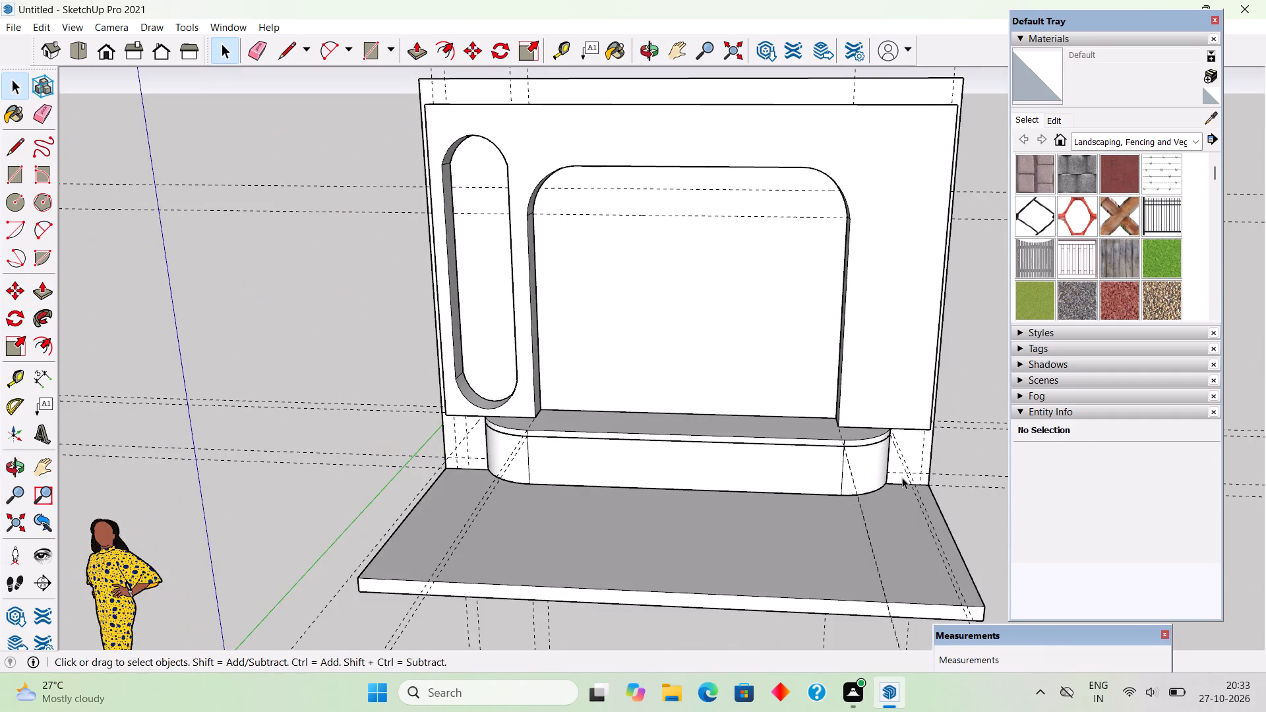
pyautogui.moveTo(495, 510); pyautogui.dragTo(586, 442, button='middle')
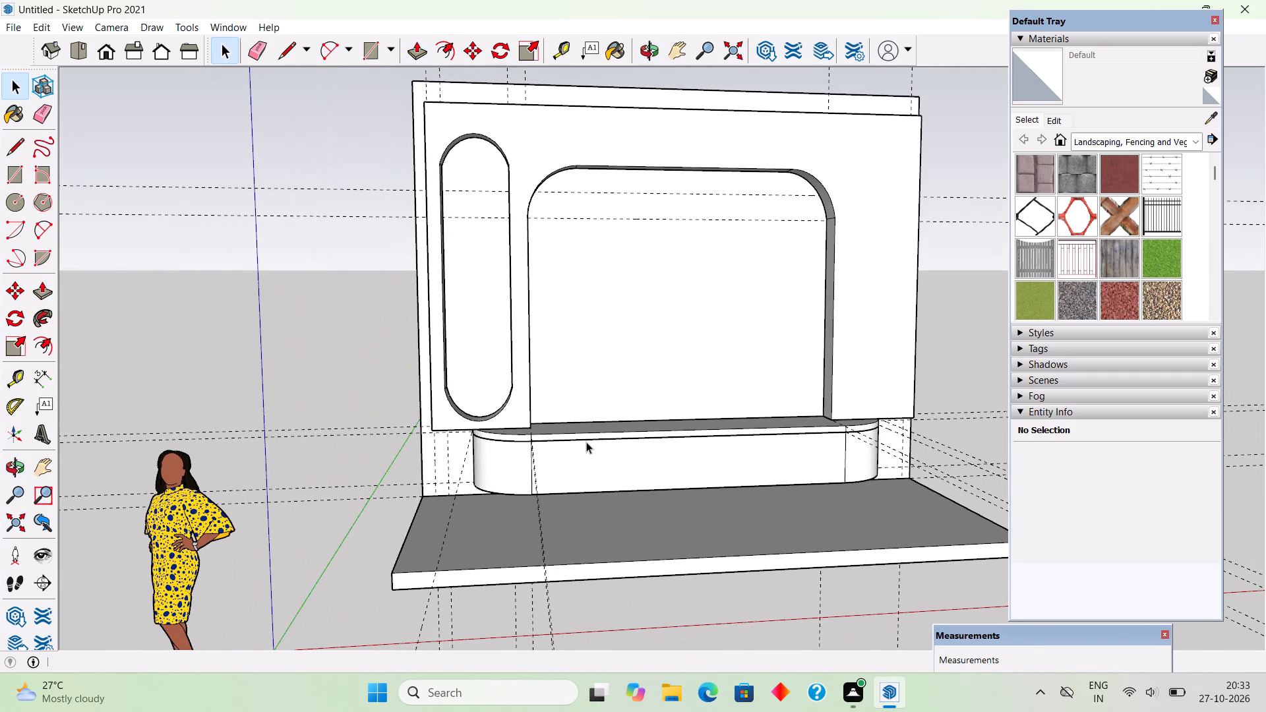
pyautogui.moveTo(508, 386); pyautogui.dragTo(724, 376, button='middle')
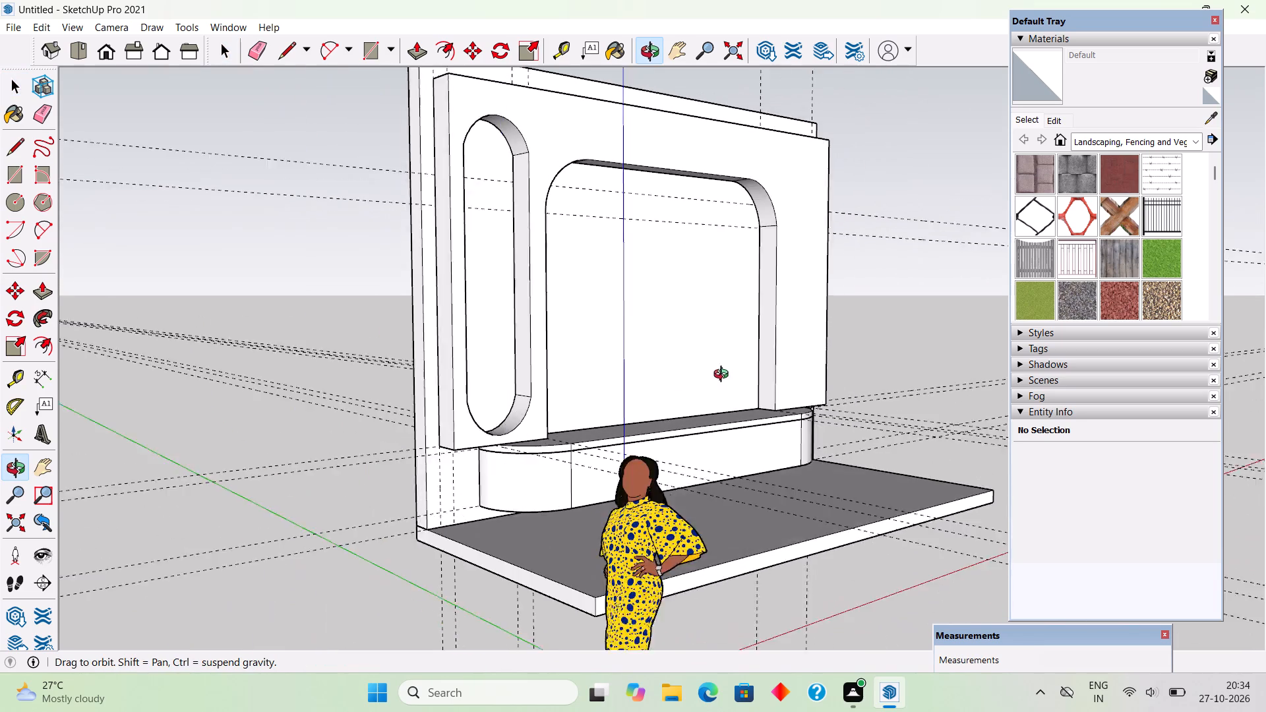
pyautogui.moveTo(724, 376); pyautogui.dragTo(450, 420, button='middle')
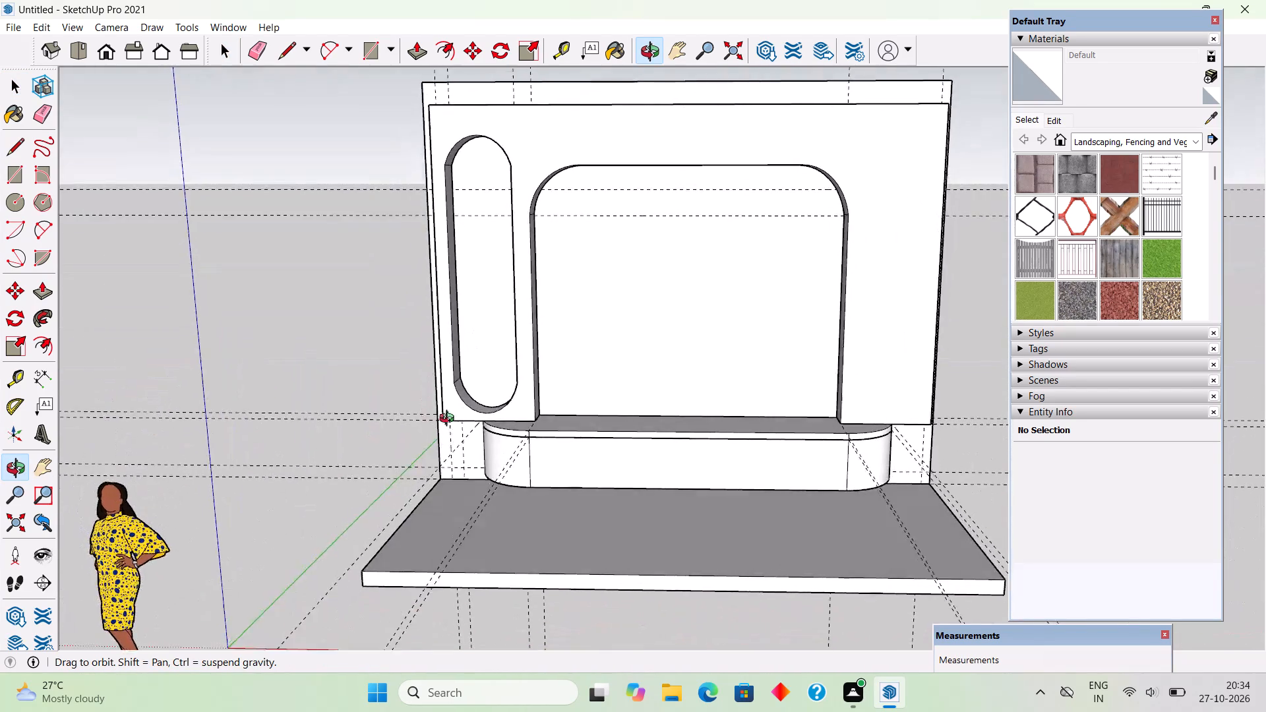
pyautogui.moveTo(450, 420); pyautogui.dragTo(494, 432, button='middle')
pyautogui.press('space')
pyautogui.scroll(3, 717, 431)
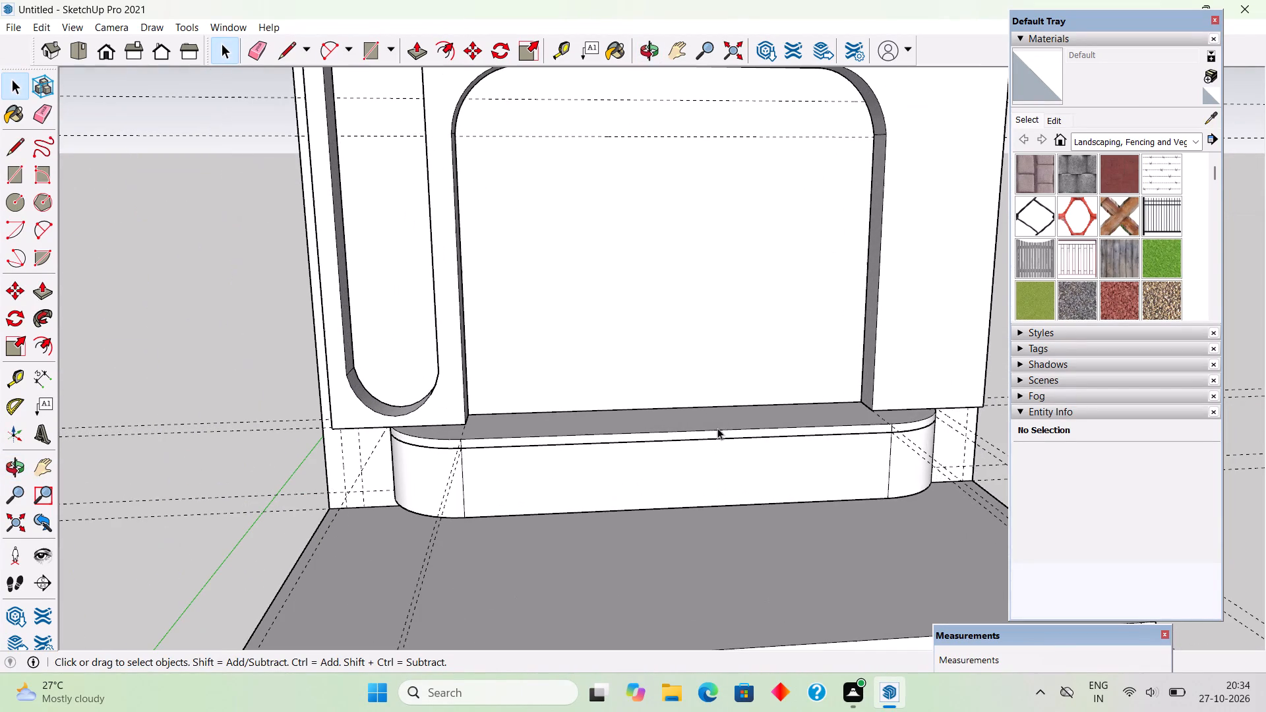
pyautogui.click(715, 465)
pyautogui.doubleClick(715, 466)
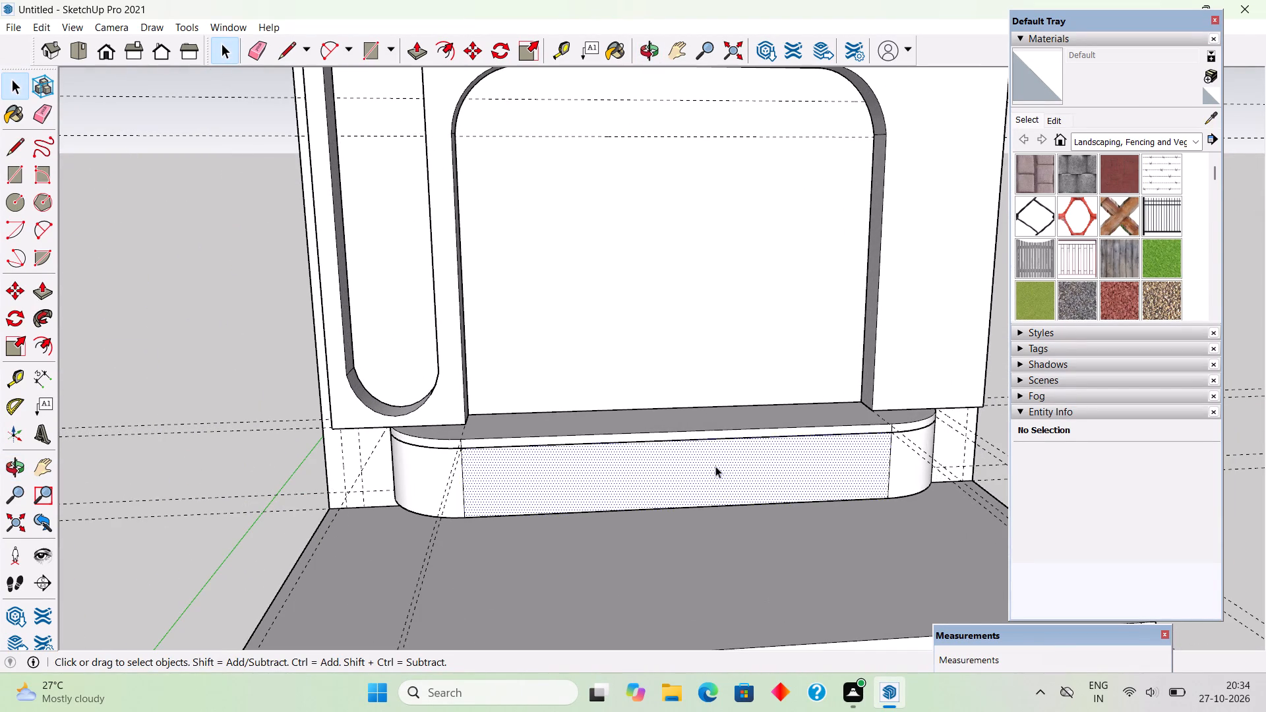
pyautogui.tripleClick(715, 466)
pyautogui.rightClick(715, 466)
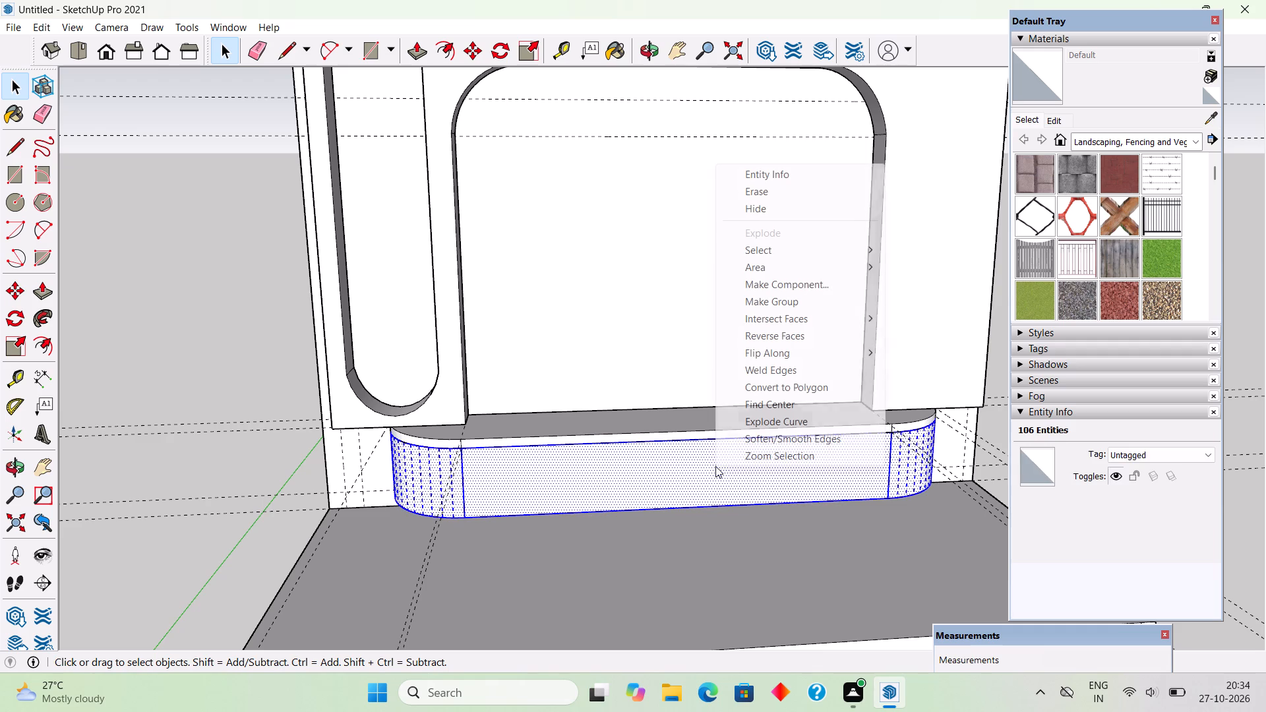
pyautogui.click(773, 303)
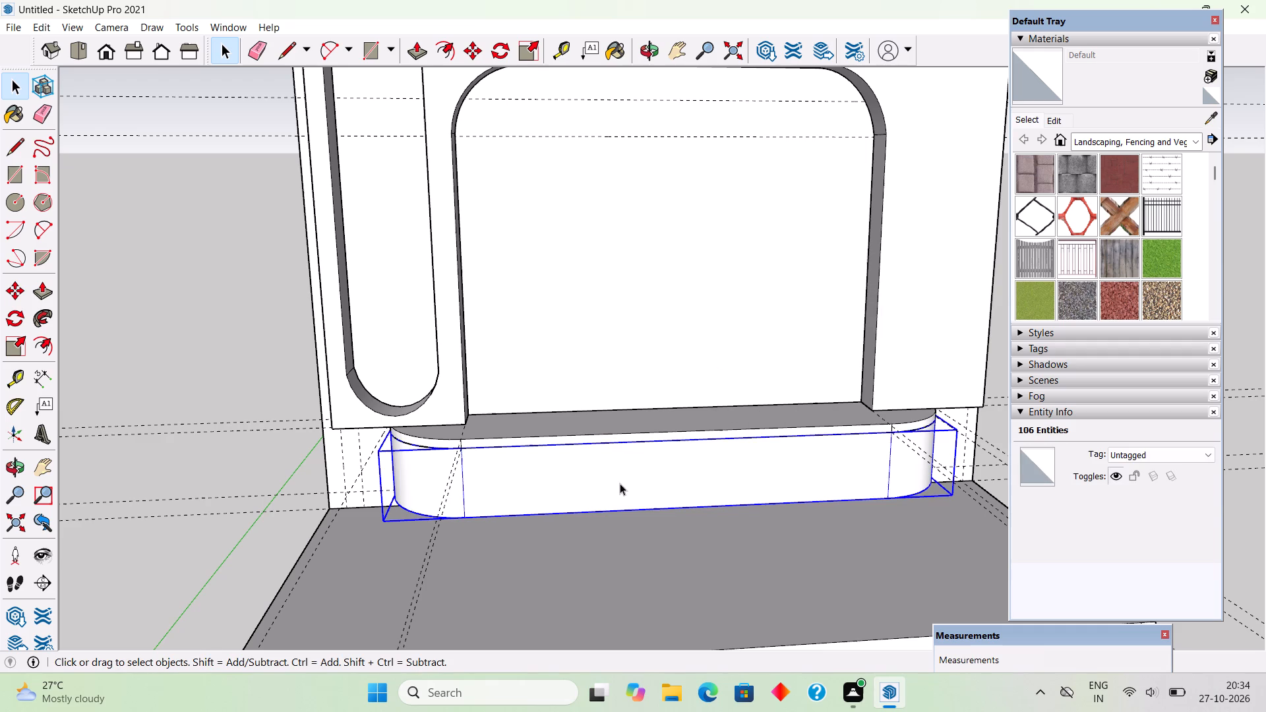
# Select the ledge and lower box groups together and stretch their left end outward along the red axis by about 1.09.
pyautogui.keyDown('ctrl'); pyautogui.click(634, 433); pyautogui.keyUp('ctrl')
pyautogui.keyDown('ctrl'); pyautogui.scroll(3, 535, 504); pyautogui.keyUp('ctrl')
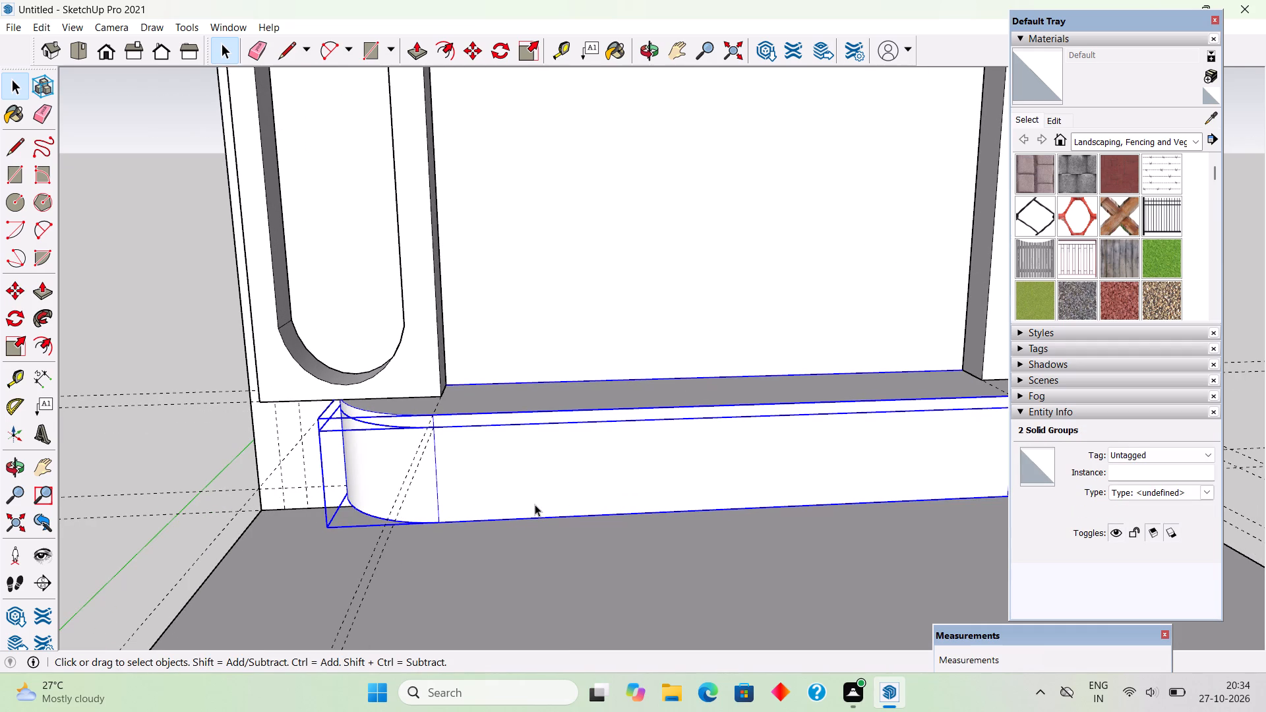
pyautogui.keyDown('ctrl'); pyautogui.moveTo(531, 502); pyautogui.dragTo(673, 494, button='middle'); pyautogui.keyUp('ctrl')
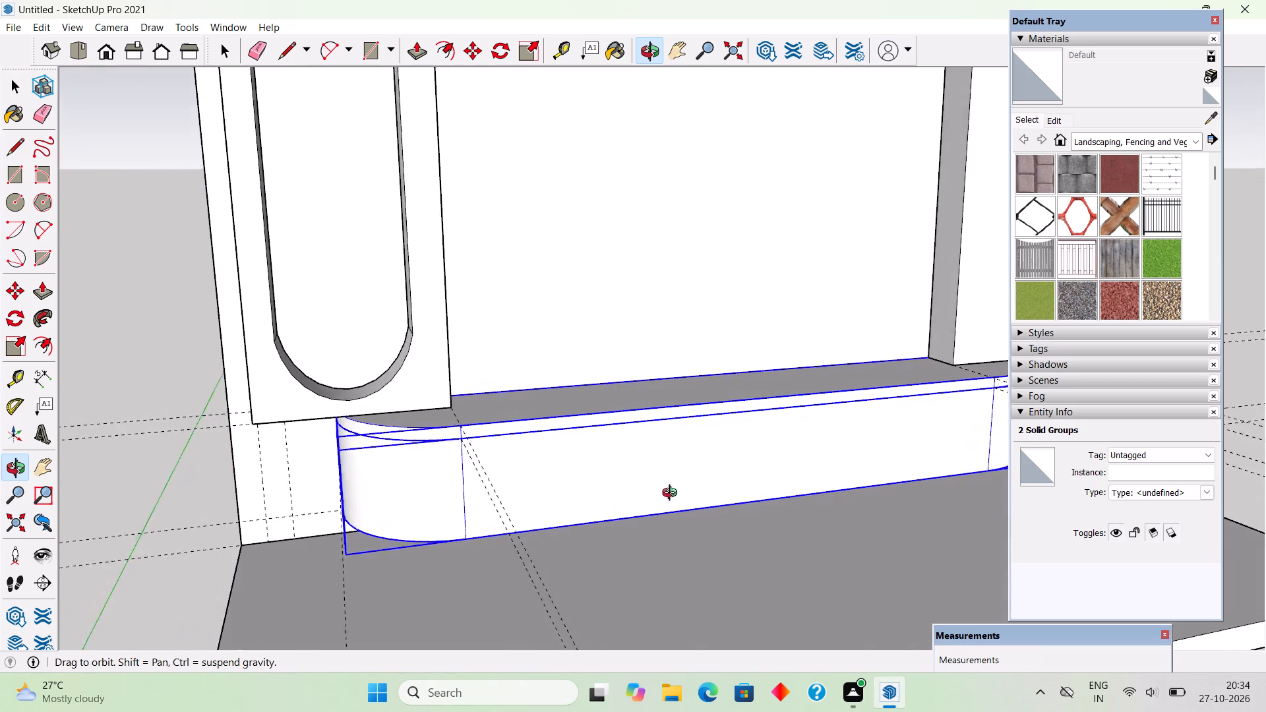
pyautogui.keyDown('ctrl'); pyautogui.moveTo(673, 494); pyautogui.dragTo(944, 461, button='middle'); pyautogui.keyUp('ctrl')
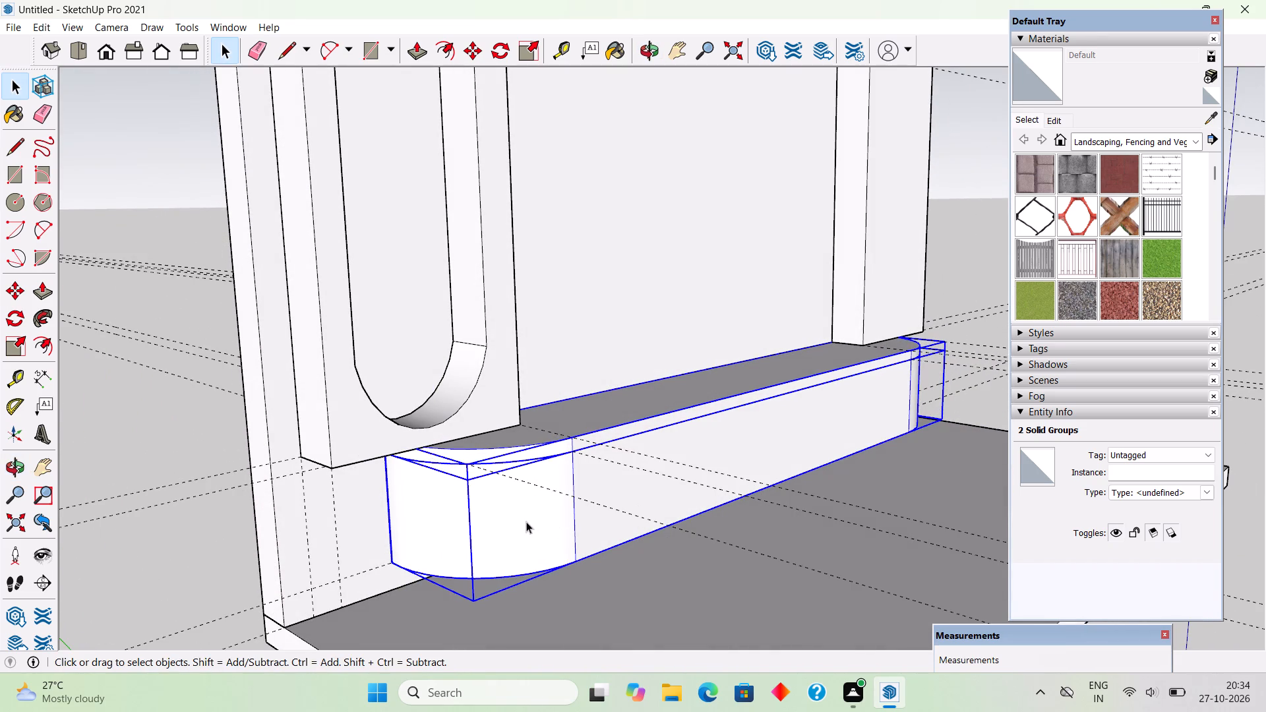
pyautogui.press('s')
pyautogui.click(428, 521)
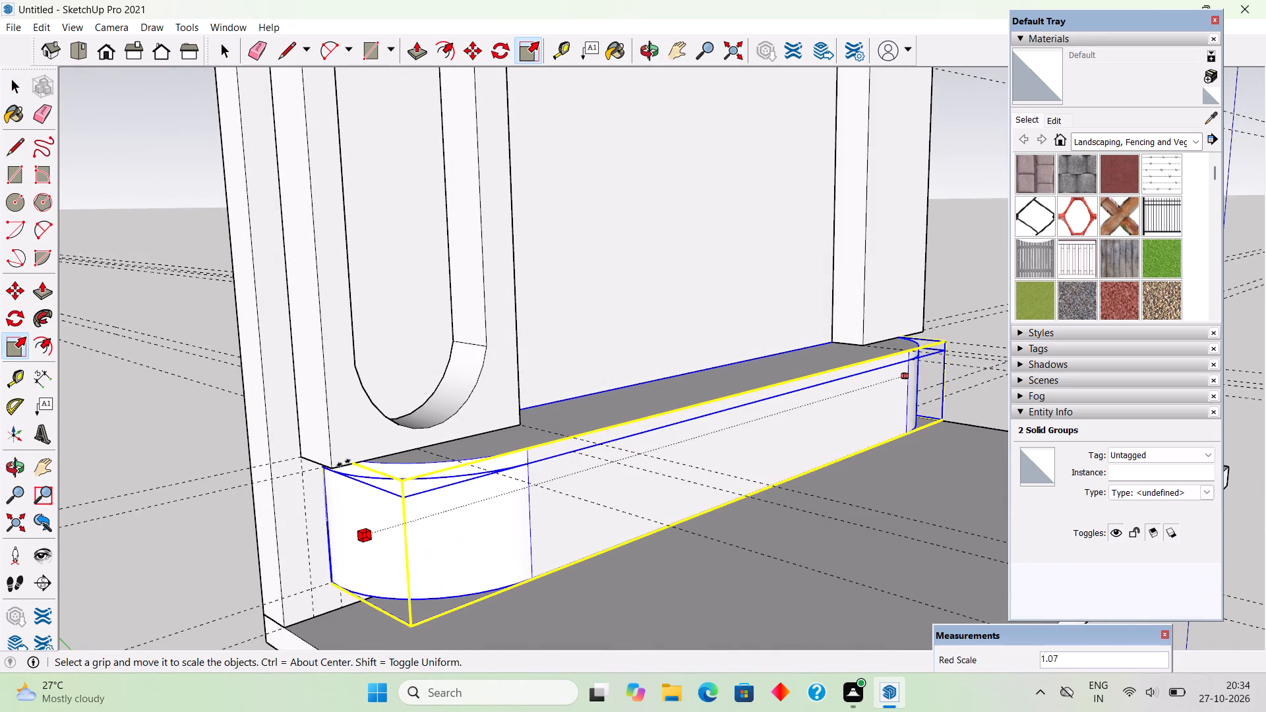
pyautogui.click(330, 406)
pyautogui.scroll(-10, 373, 440)
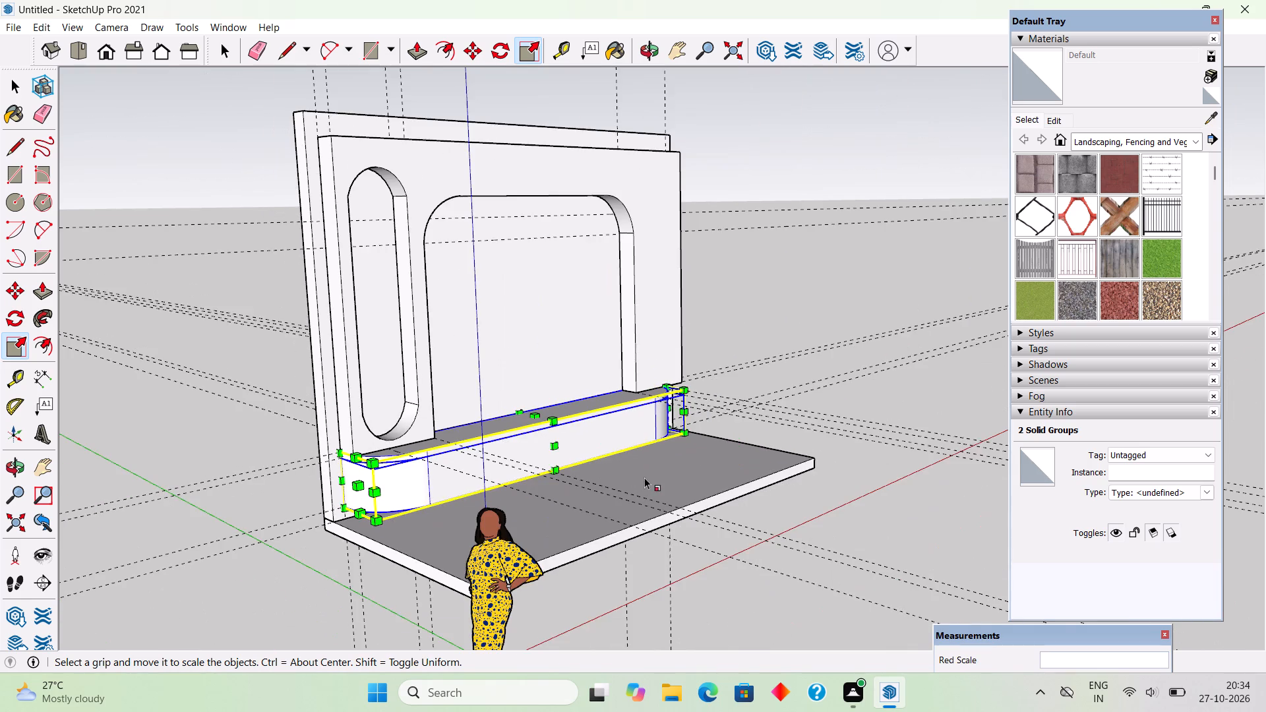
pyautogui.moveTo(644, 477); pyautogui.dragTo(442, 521, button='middle')
pyautogui.press('space')
pyautogui.click(836, 276)
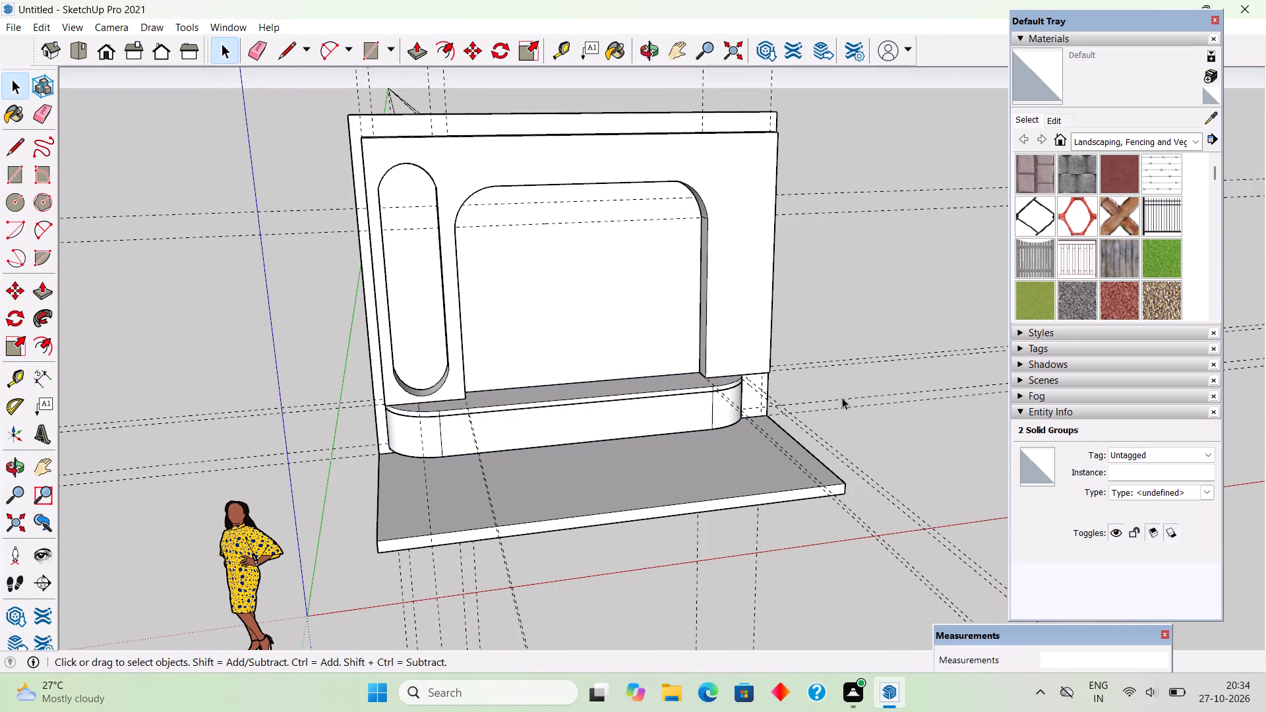
# Examine the right curved ends of the ledge and lower box against the slotted panel, back wall and floor slab.
pyautogui.scroll(5, 842, 398)
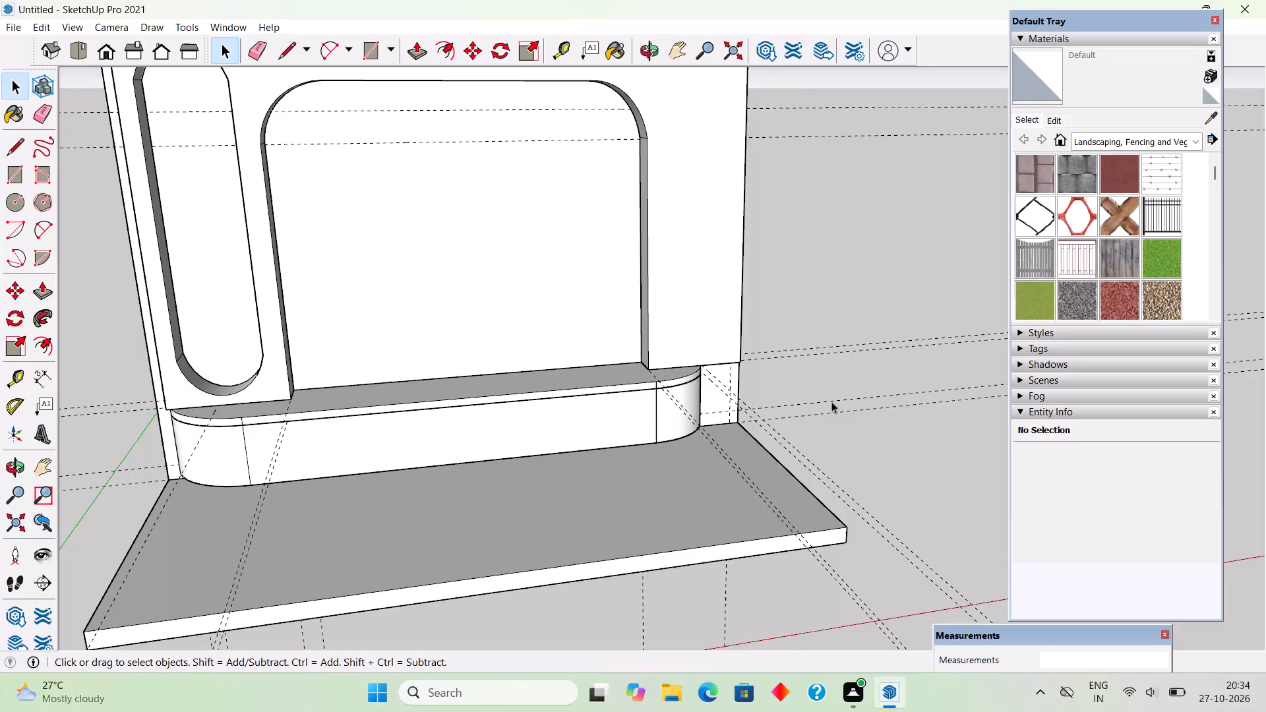
pyautogui.moveTo(738, 366); pyautogui.dragTo(305, 232, button='middle')
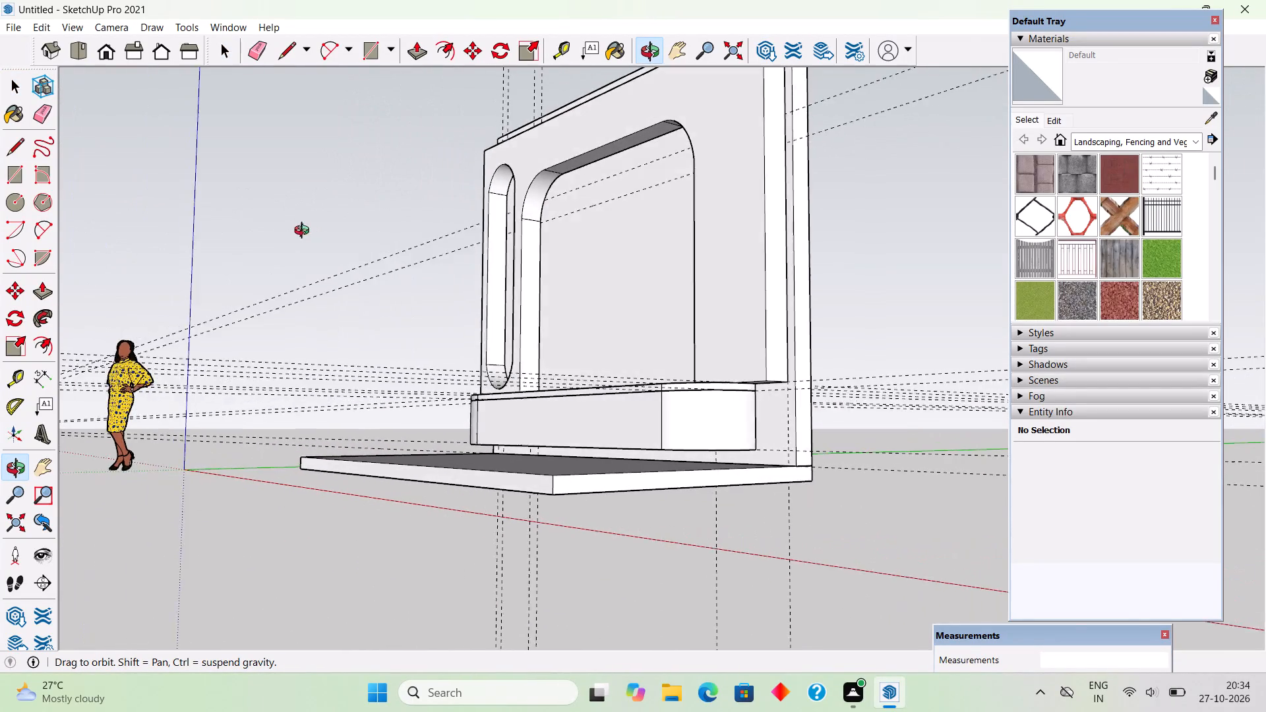
pyautogui.moveTo(305, 232); pyautogui.dragTo(274, 214, button='middle')
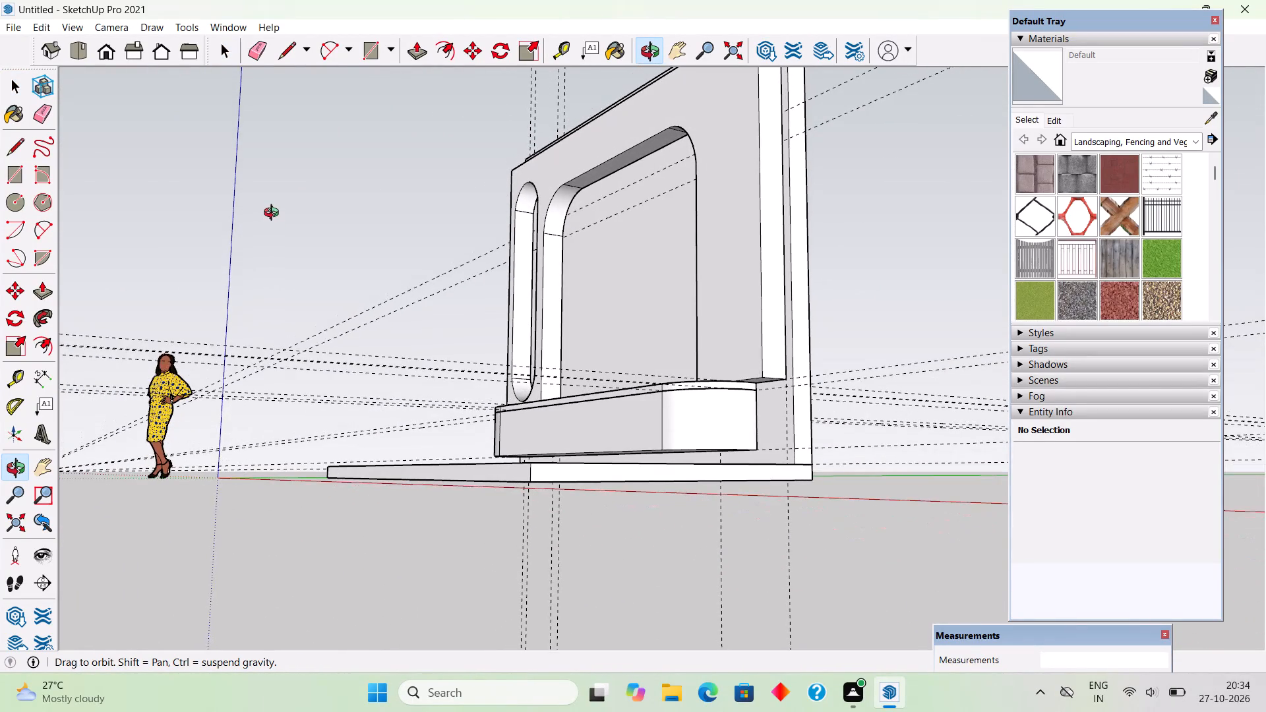
pyautogui.moveTo(274, 214); pyautogui.dragTo(663, 274, button='middle')
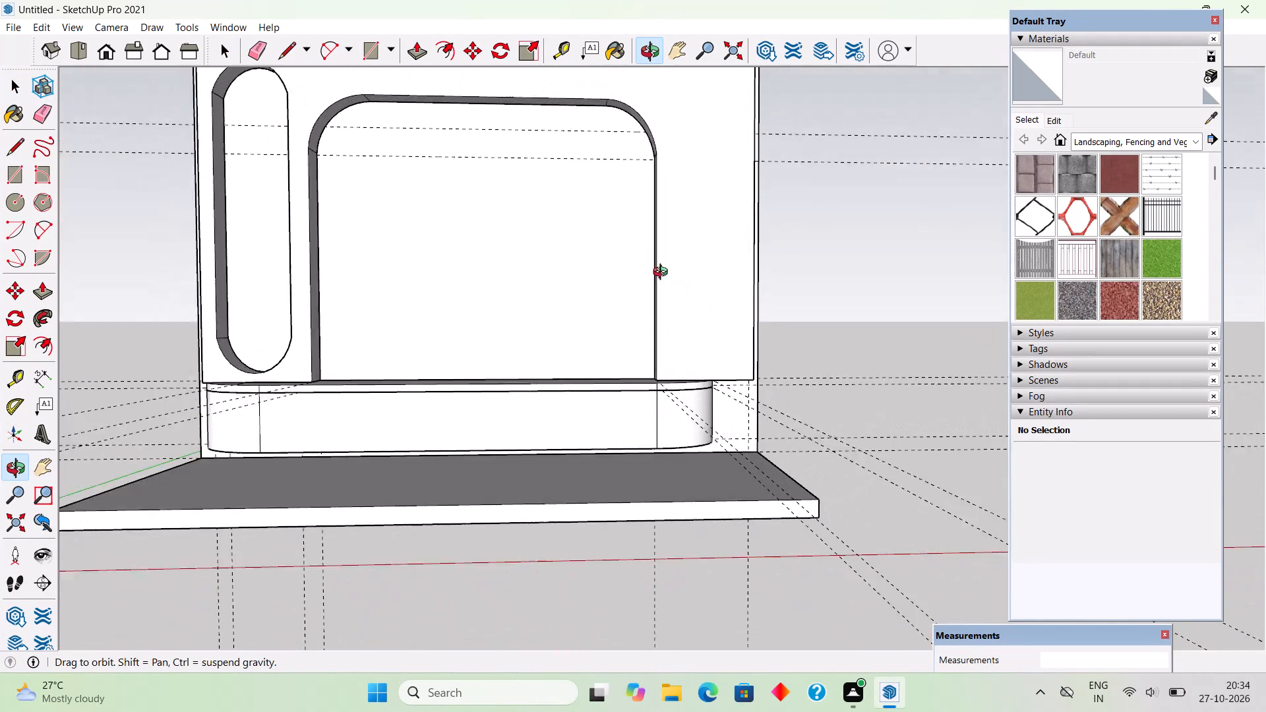
pyautogui.moveTo(663, 274); pyautogui.dragTo(657, 266, button='middle')
pyautogui.scroll(5, 718, 371)
pyautogui.moveTo(744, 374); pyautogui.dragTo(514, 313, button='middle')
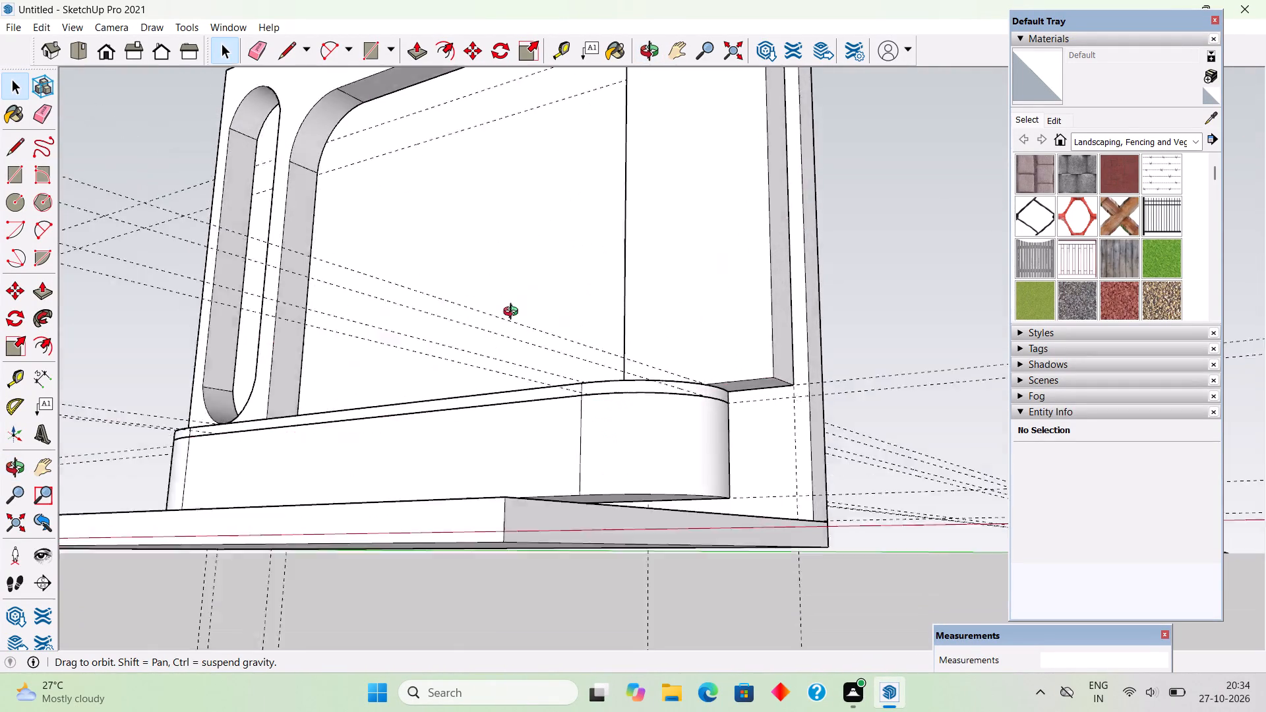
pyautogui.moveTo(514, 313); pyautogui.dragTo(468, 411, button='middle')
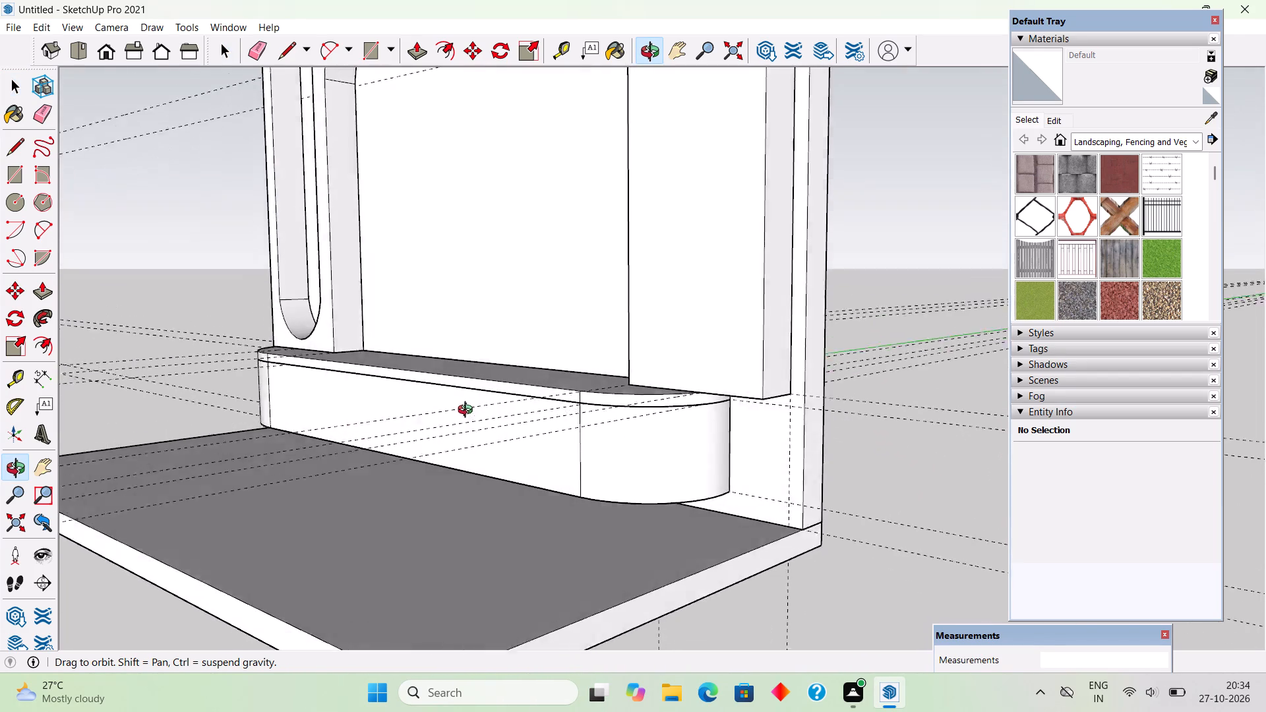
# Pull the underside of the slotted panel's right leg down about 2' 9" to the floor slab.
pyautogui.moveTo(468, 411); pyautogui.dragTo(518, 400, button='middle')
pyautogui.moveTo(753, 371); pyautogui.dragTo(731, 274, button='middle')
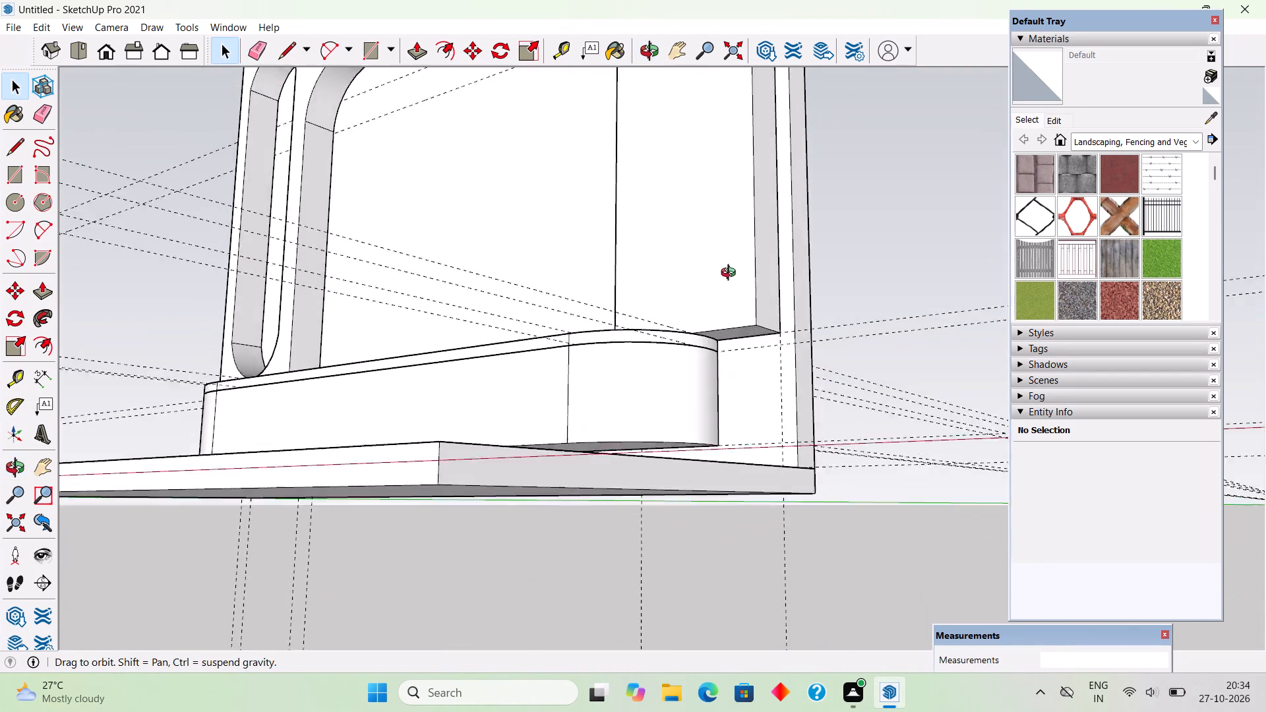
pyautogui.moveTo(731, 274); pyautogui.dragTo(723, 251, button='middle')
pyautogui.moveTo(773, 346); pyautogui.dragTo(762, 303, button='middle')
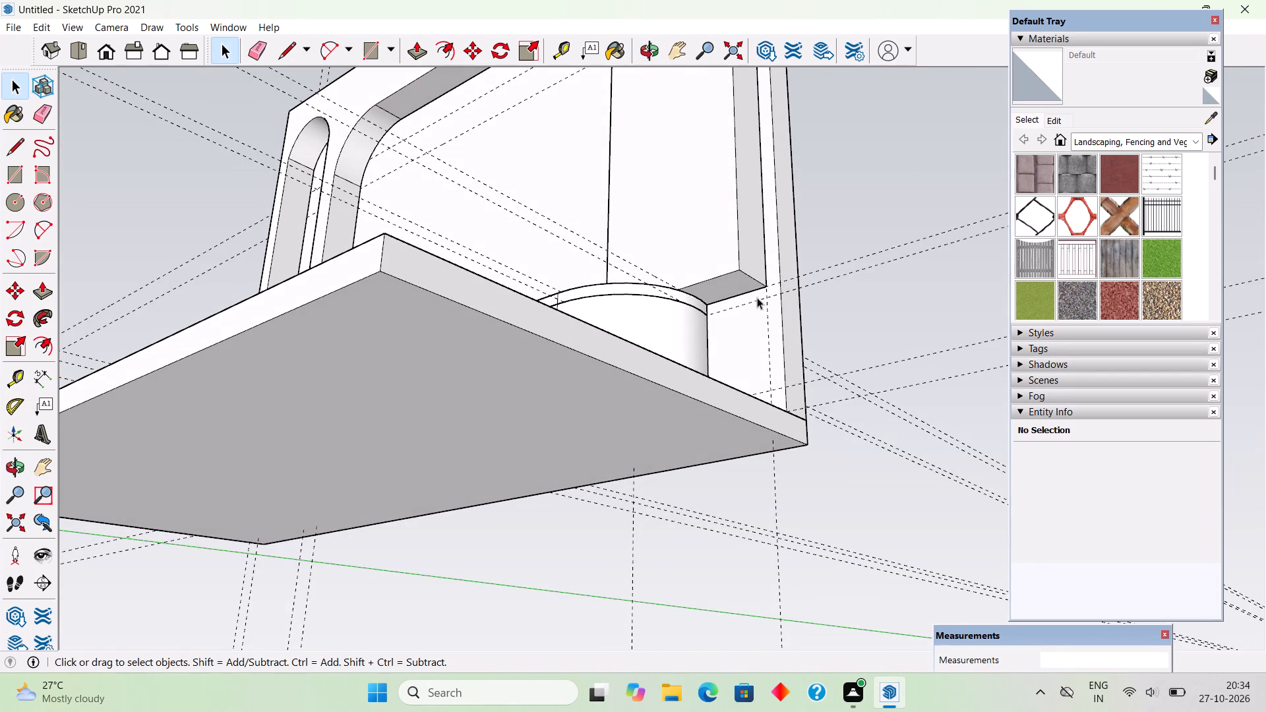
pyautogui.tripleClick(743, 278)
pyautogui.click(741, 279)
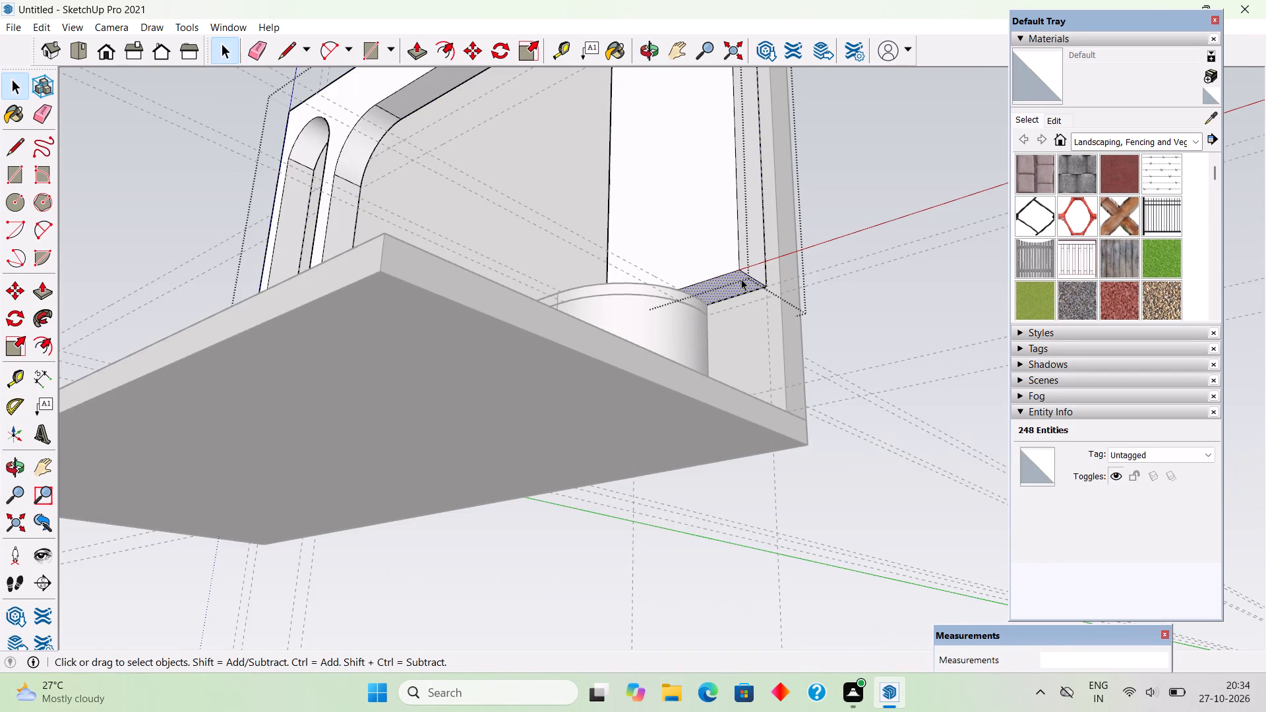
pyautogui.press('p')
pyautogui.click(741, 279)
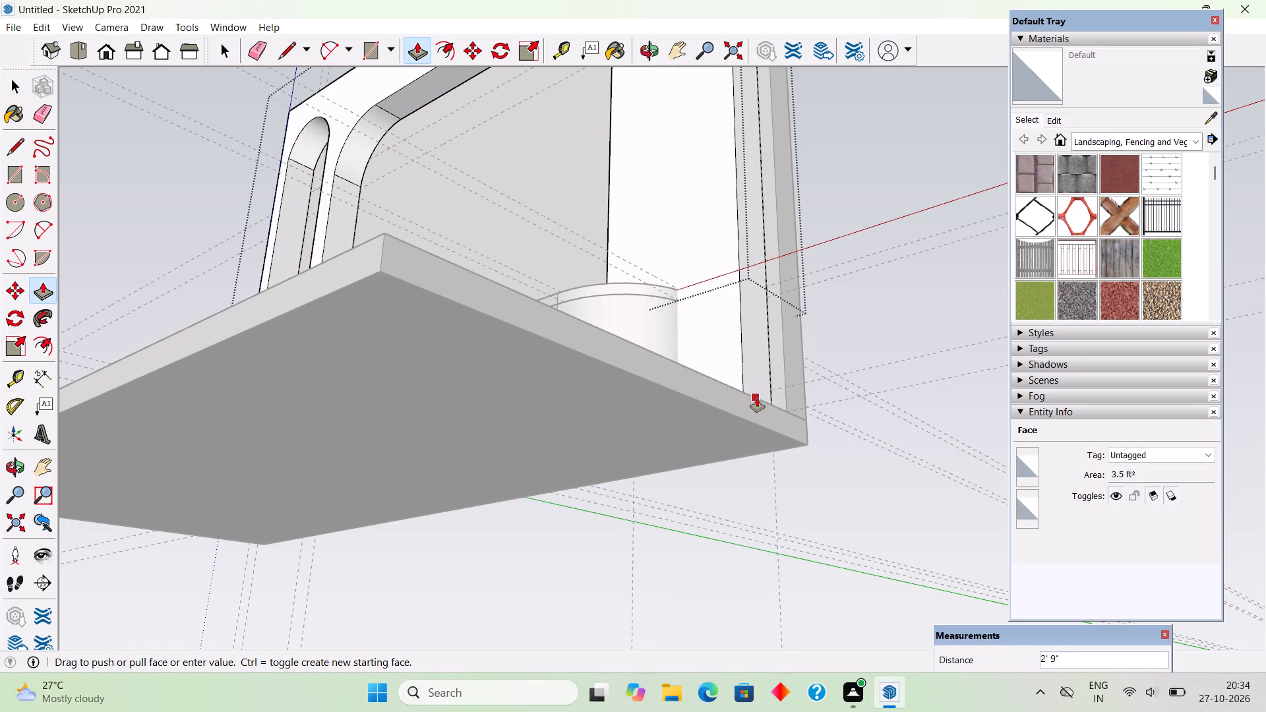
pyautogui.click(757, 398)
pyautogui.scroll(-10, 748, 394)
pyautogui.moveTo(530, 360); pyautogui.dragTo(838, 521, button='middle')
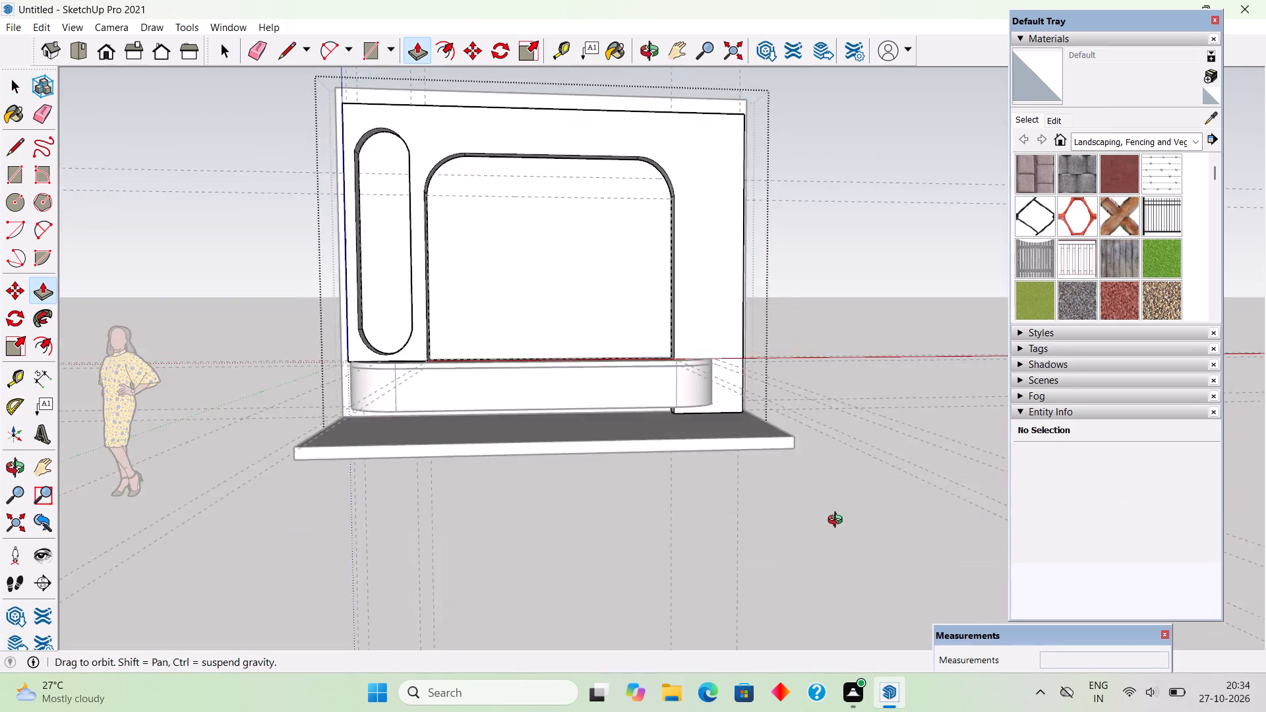
pyautogui.moveTo(838, 521); pyautogui.dragTo(841, 550, button='middle')
pyautogui.scroll(-1, 874, 534)
pyautogui.press('space')
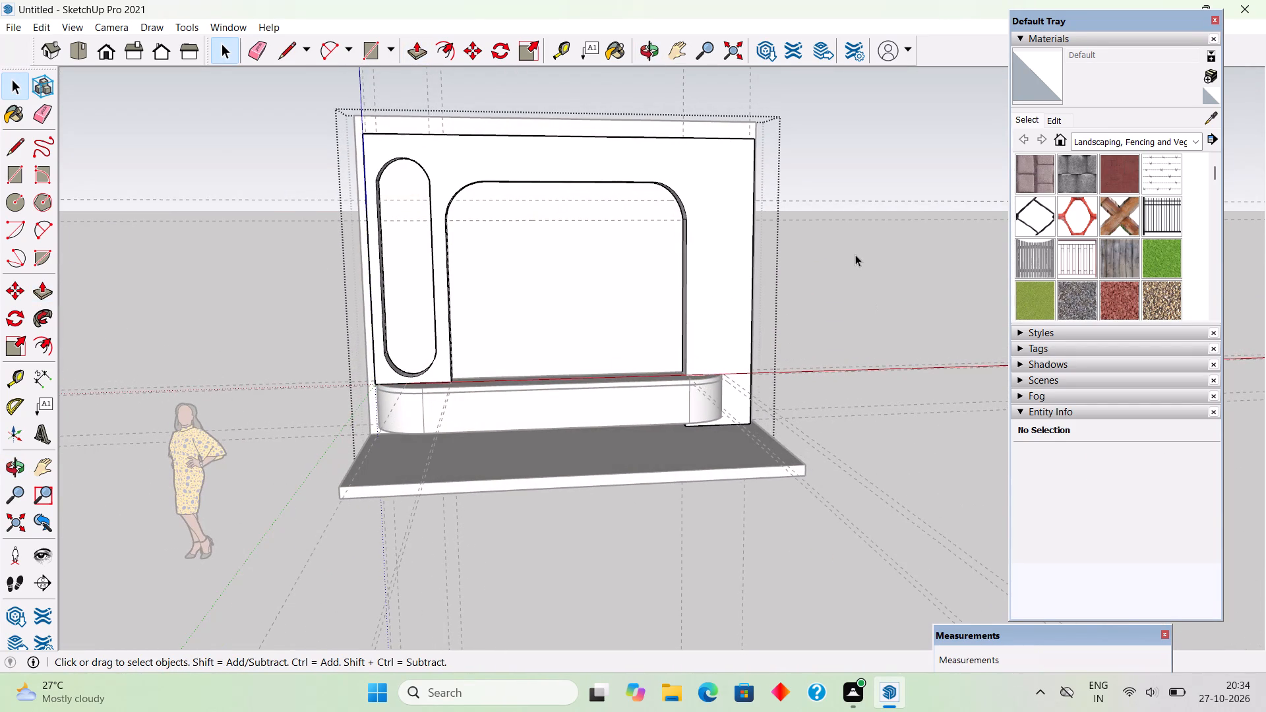
pyautogui.click(855, 254)
# Isolate the slotted panel by inverting its selection and hiding everything else in the model.
pyautogui.scroll(4, 683, 380)
pyautogui.moveTo(674, 419); pyautogui.dragTo(645, 400, button='middle')
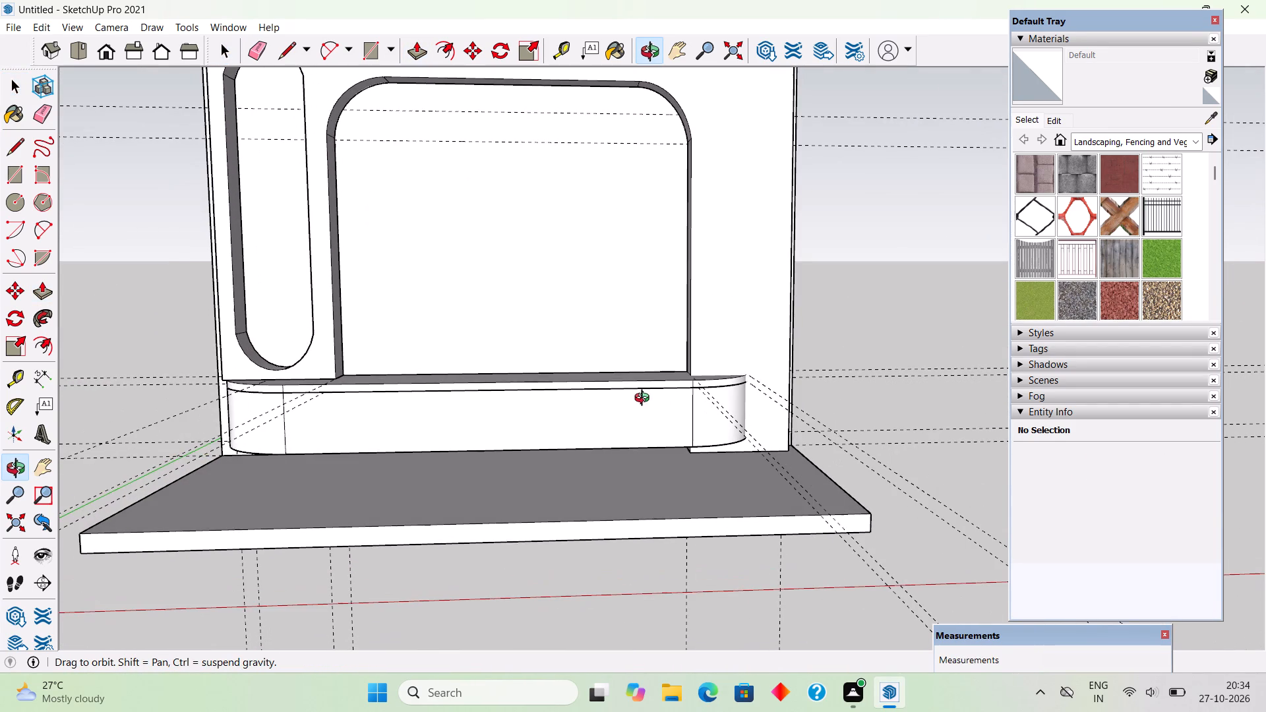
pyautogui.moveTo(645, 400); pyautogui.dragTo(645, 400, button='middle')
pyautogui.scroll(-5, 645, 400)
pyautogui.scroll(2, 624, 422)
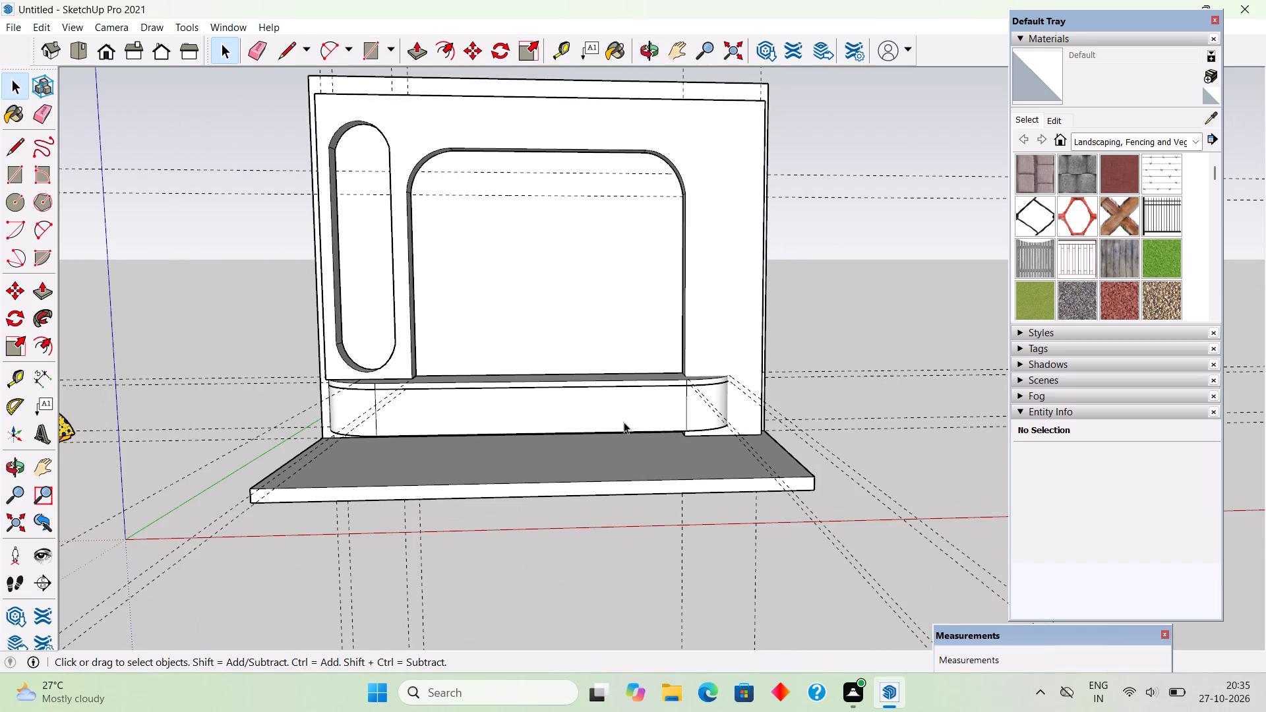
pyautogui.scroll(-3, 624, 422)
pyautogui.click(682, 303)
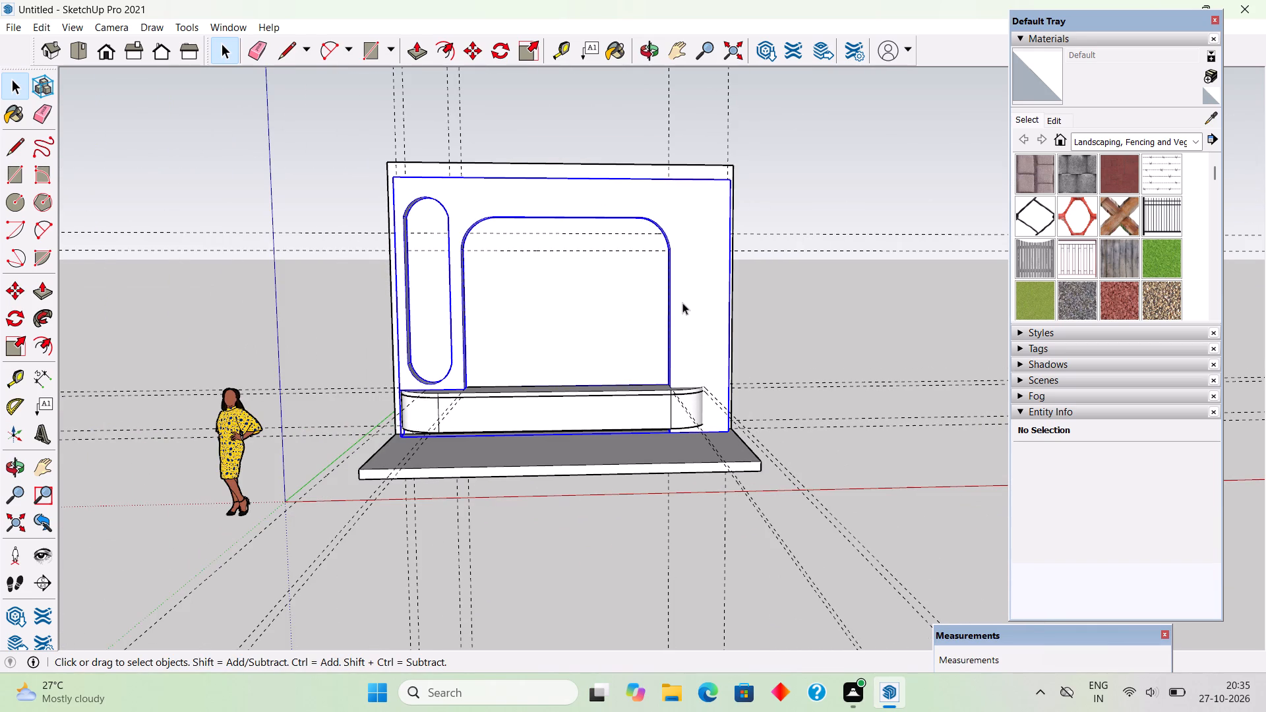
pyautogui.rightClick(682, 303)
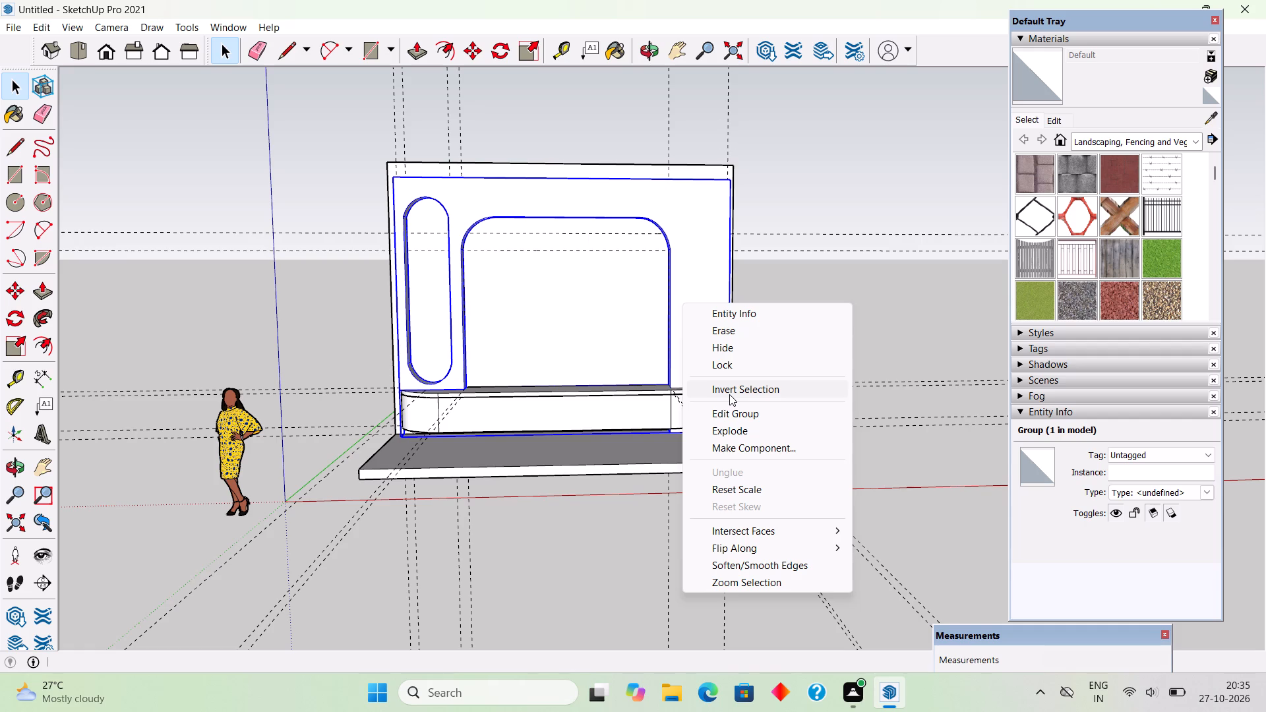
pyautogui.click(729, 394)
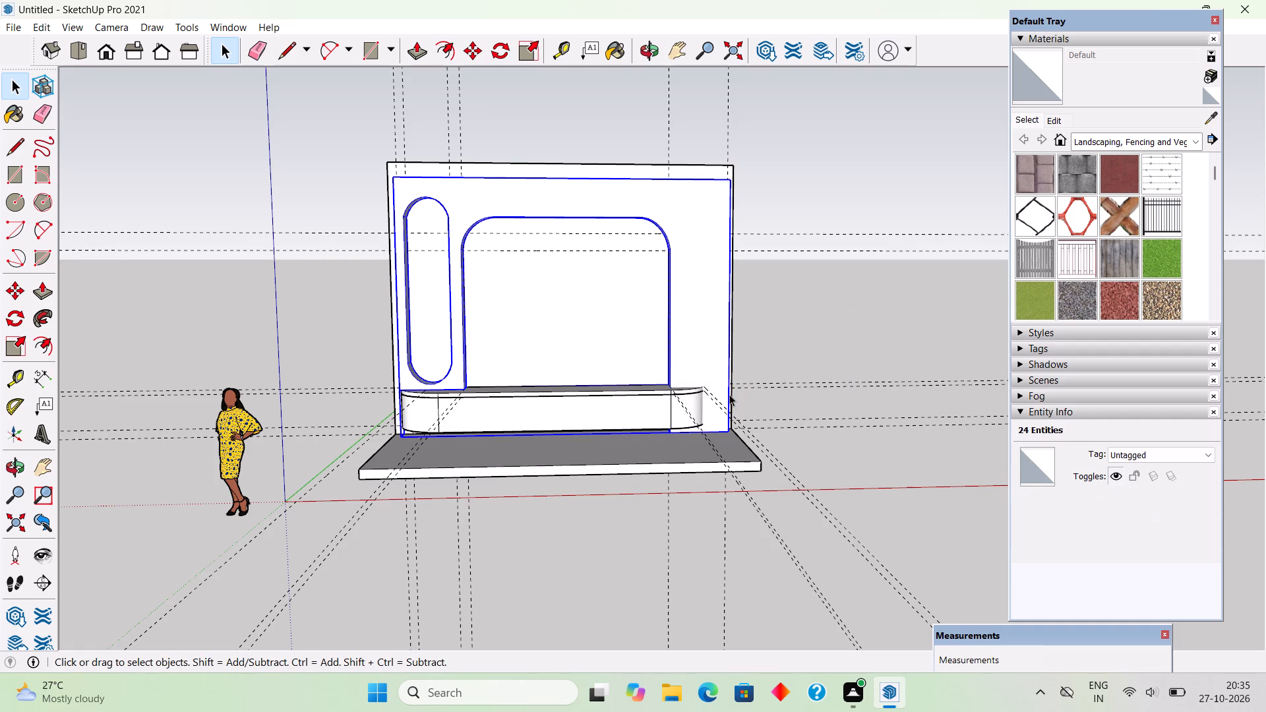
pyautogui.rightClick(598, 419)
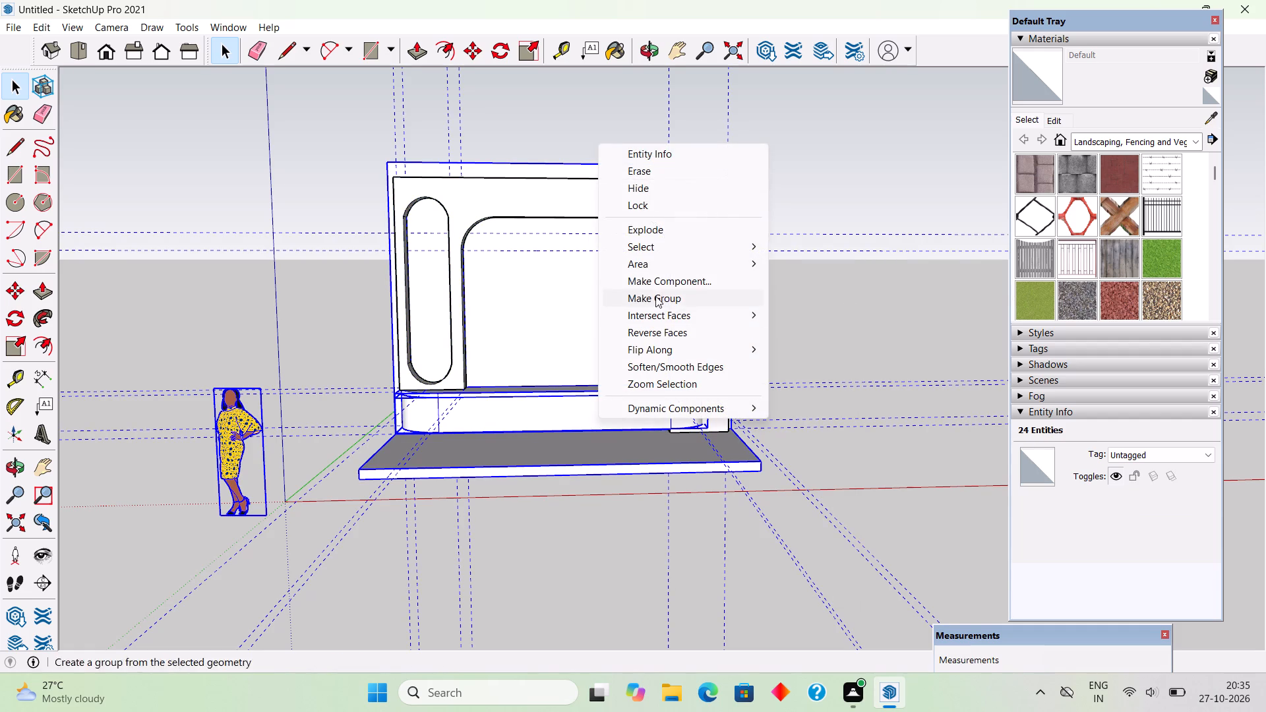
pyautogui.rightClick(663, 185)
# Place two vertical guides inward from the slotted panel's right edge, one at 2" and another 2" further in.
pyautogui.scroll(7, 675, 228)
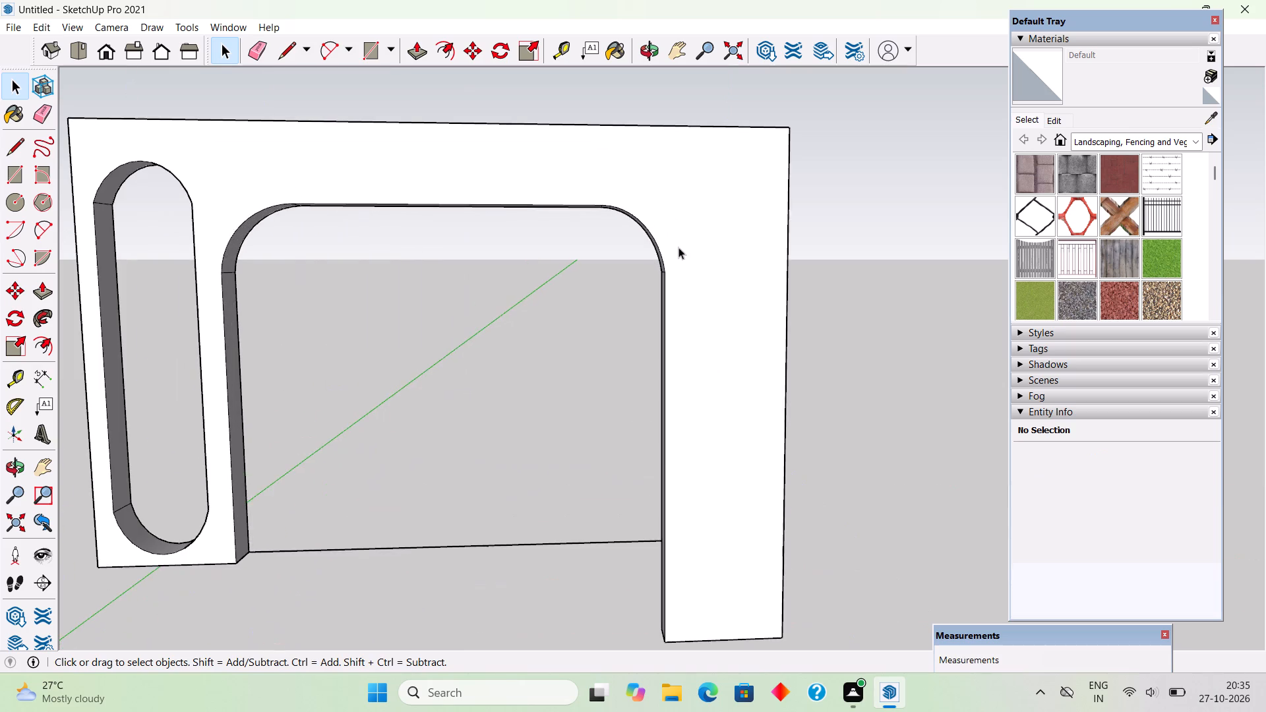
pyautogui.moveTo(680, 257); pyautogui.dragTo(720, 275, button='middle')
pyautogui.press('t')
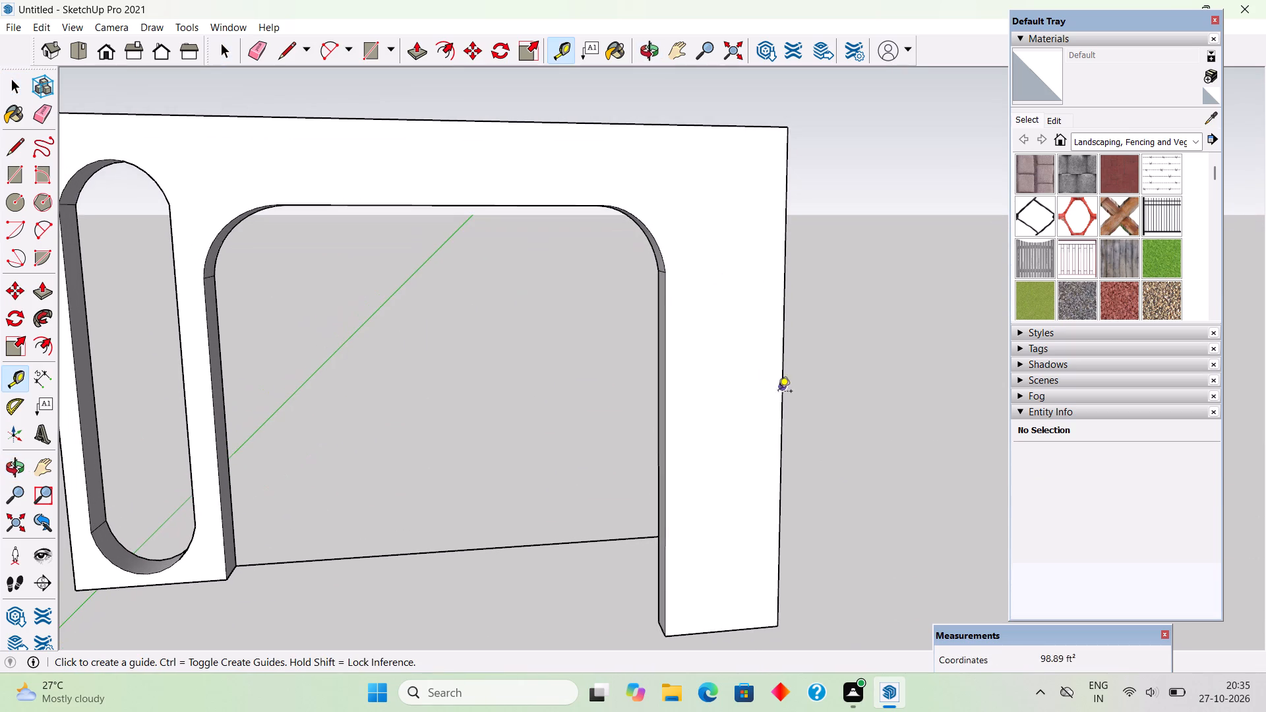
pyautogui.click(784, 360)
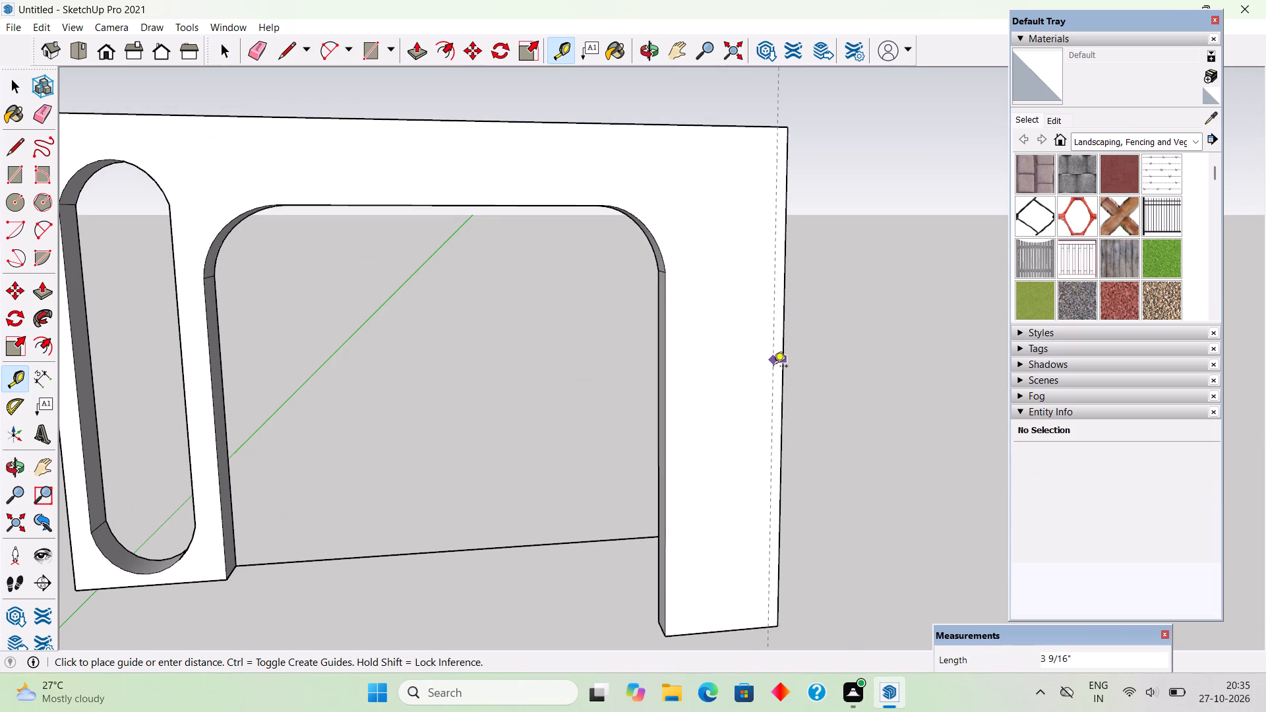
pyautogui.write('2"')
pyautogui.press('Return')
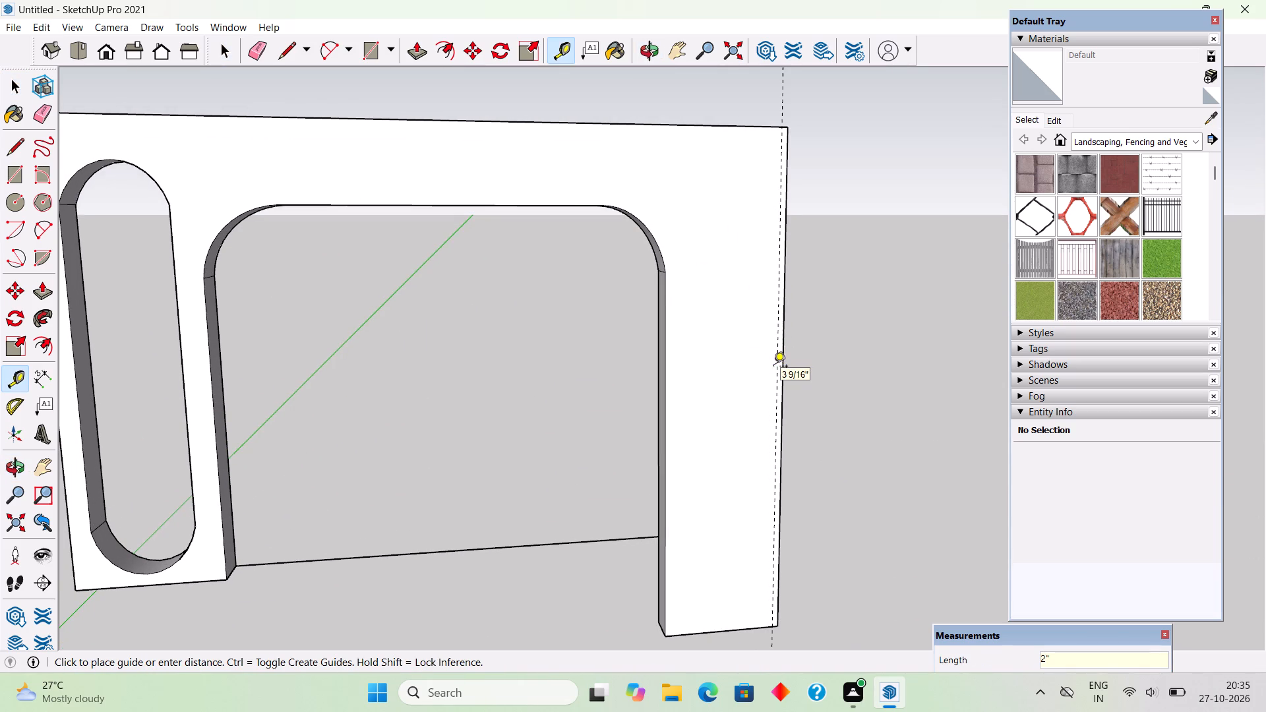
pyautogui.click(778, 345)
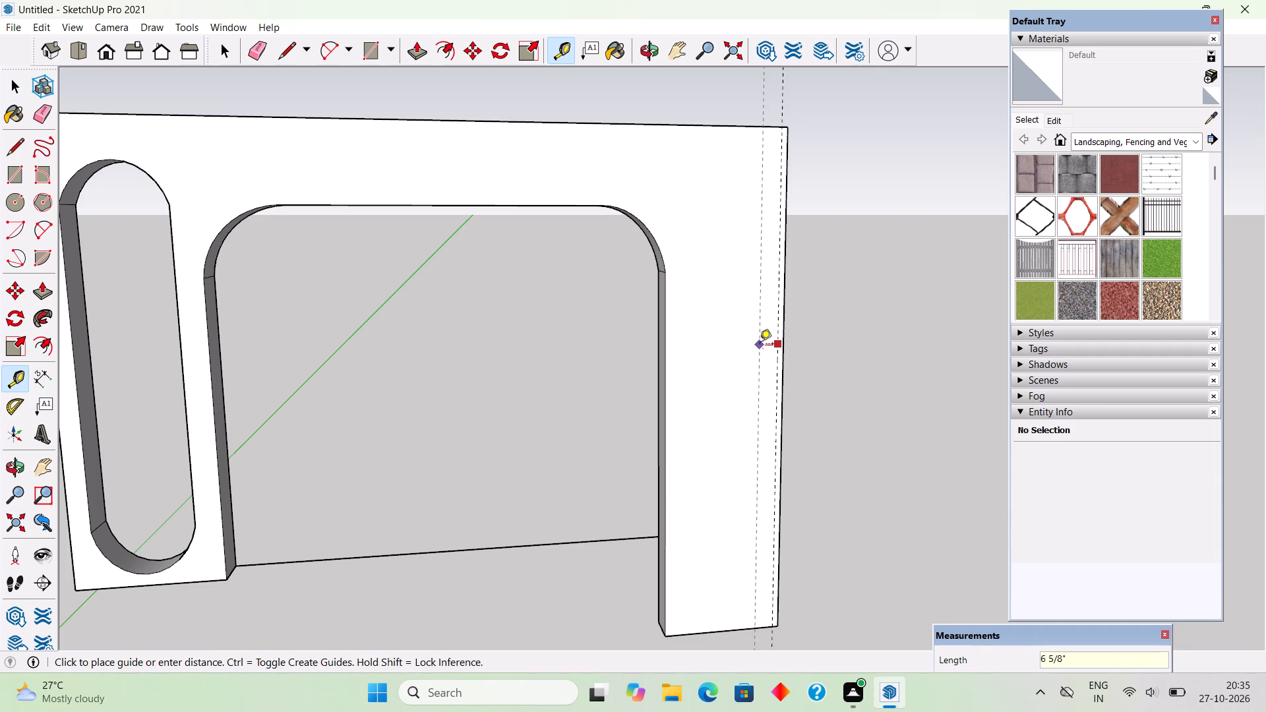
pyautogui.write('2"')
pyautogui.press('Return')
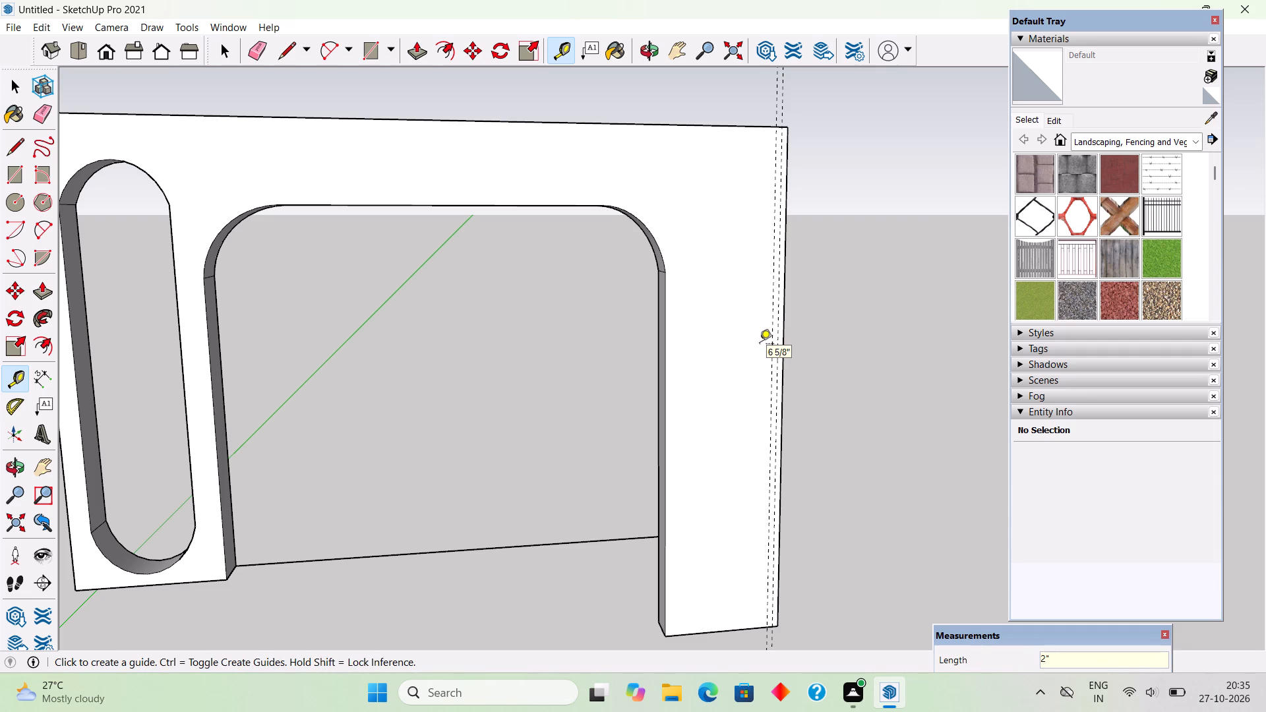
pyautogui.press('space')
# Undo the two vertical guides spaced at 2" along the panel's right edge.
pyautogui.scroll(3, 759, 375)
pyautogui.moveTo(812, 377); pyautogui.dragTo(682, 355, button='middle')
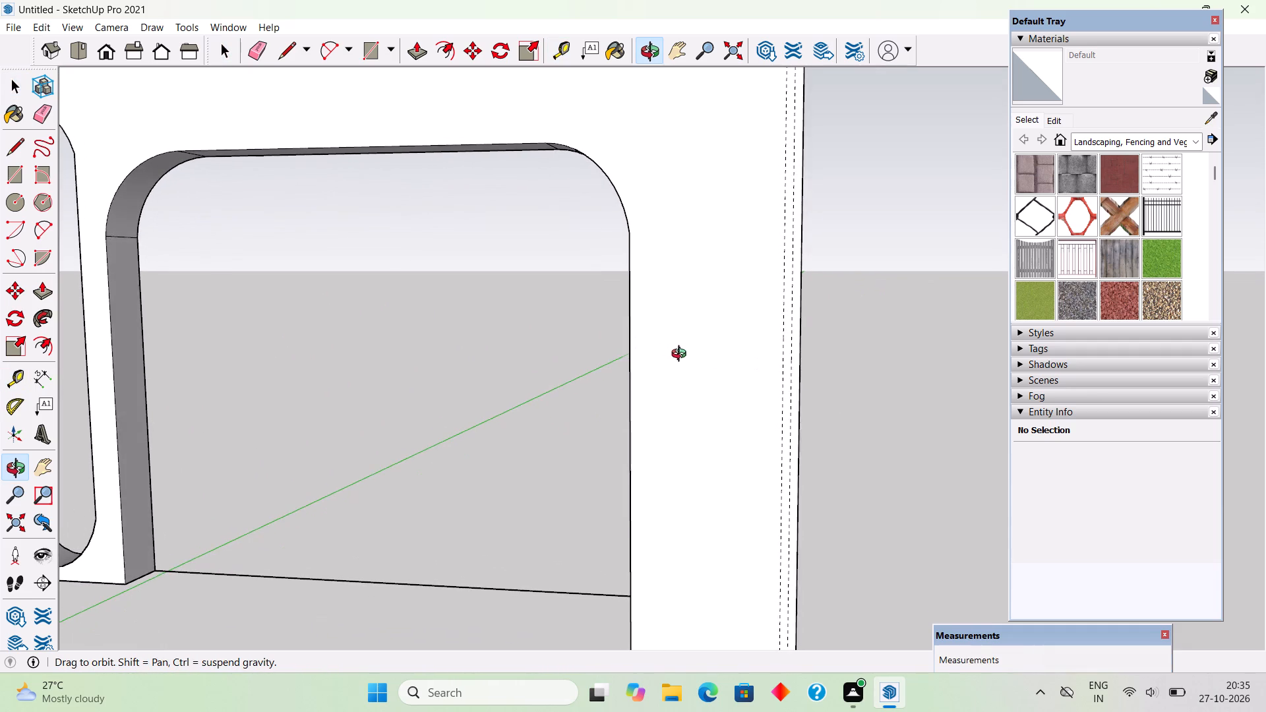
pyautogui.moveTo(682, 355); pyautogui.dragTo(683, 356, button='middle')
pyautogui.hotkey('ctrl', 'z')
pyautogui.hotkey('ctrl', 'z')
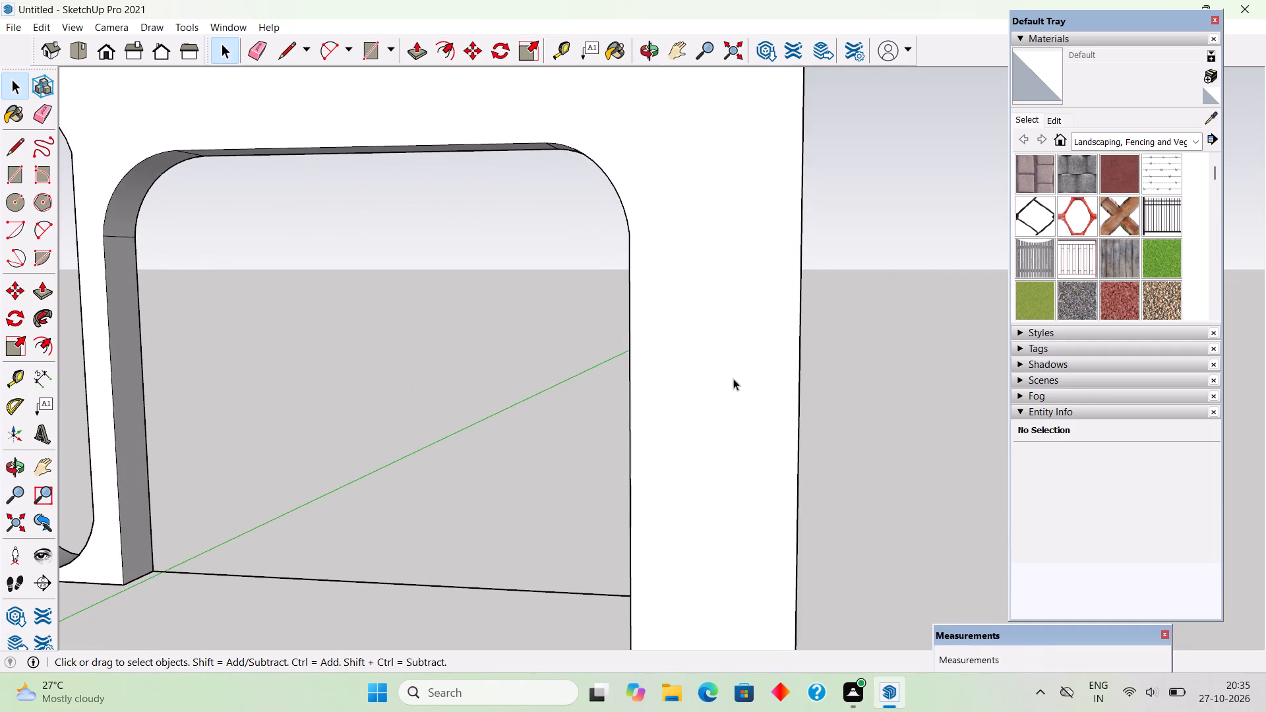
# Place a vertical guide 3" inward from the slotted panel's right edge.
pyautogui.press('t')
pyautogui.click(797, 436)
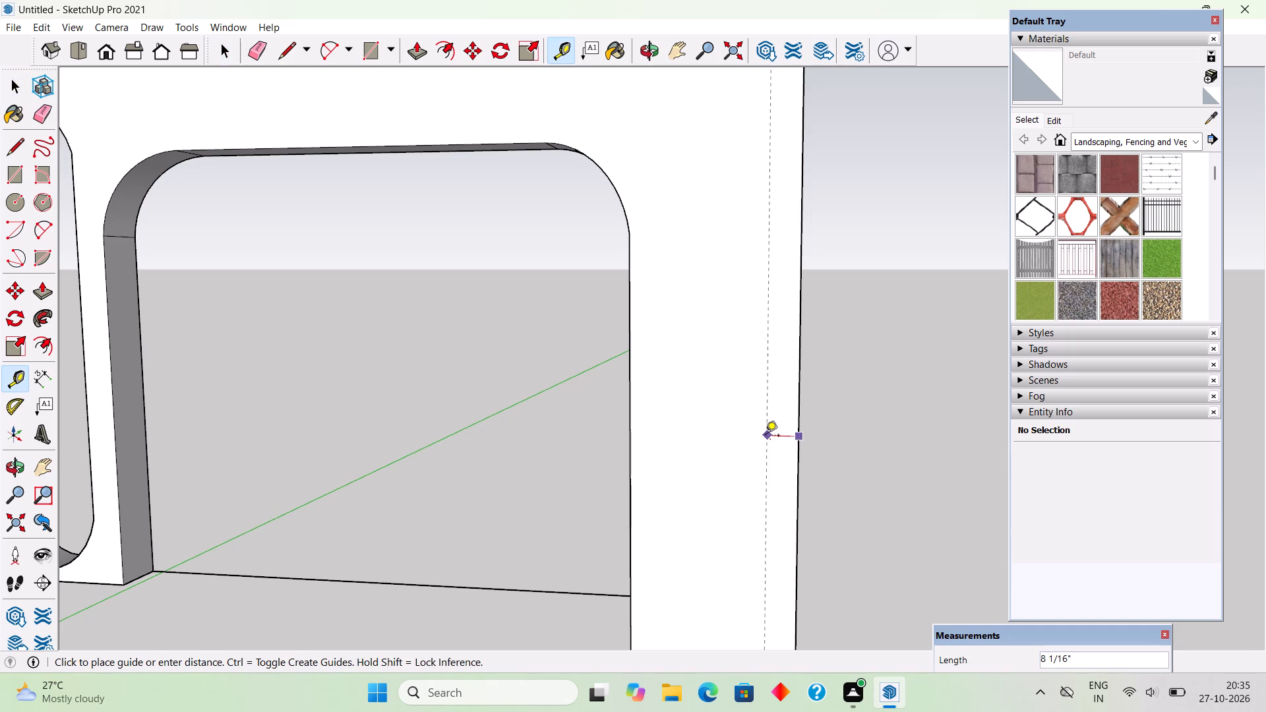
pyautogui.write('3"')
pyautogui.press('Return')
pyautogui.press('space')
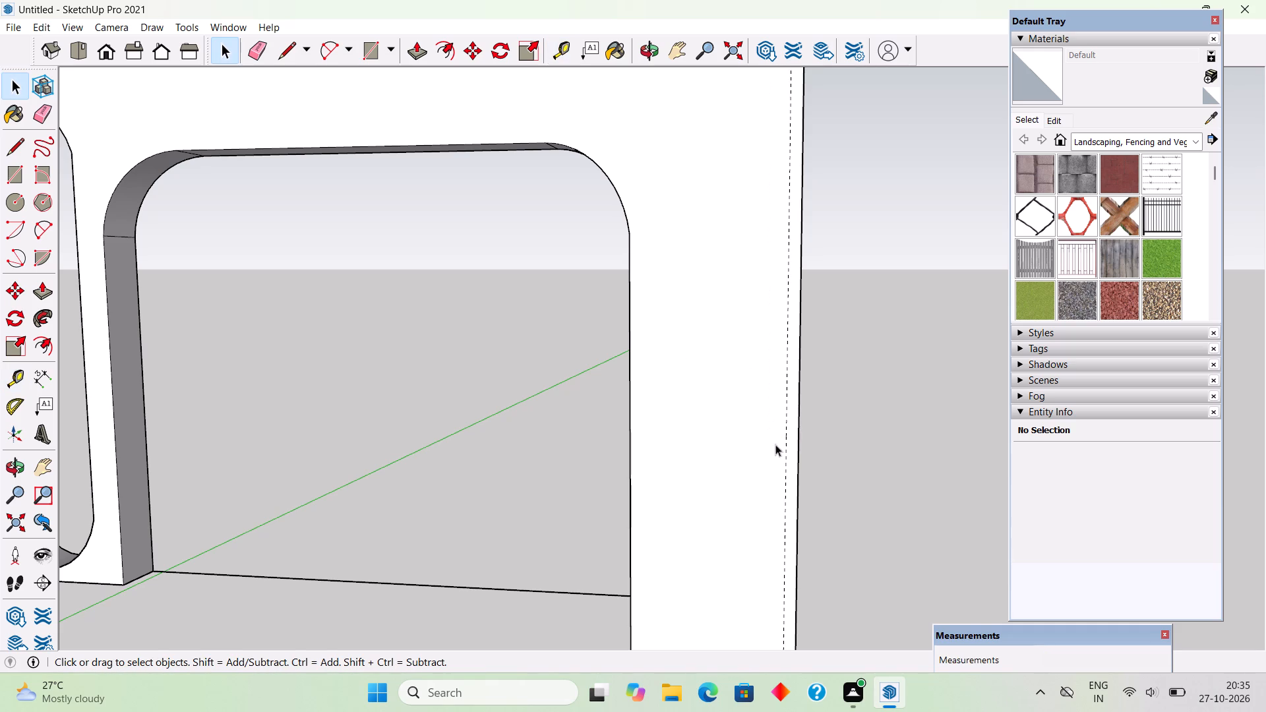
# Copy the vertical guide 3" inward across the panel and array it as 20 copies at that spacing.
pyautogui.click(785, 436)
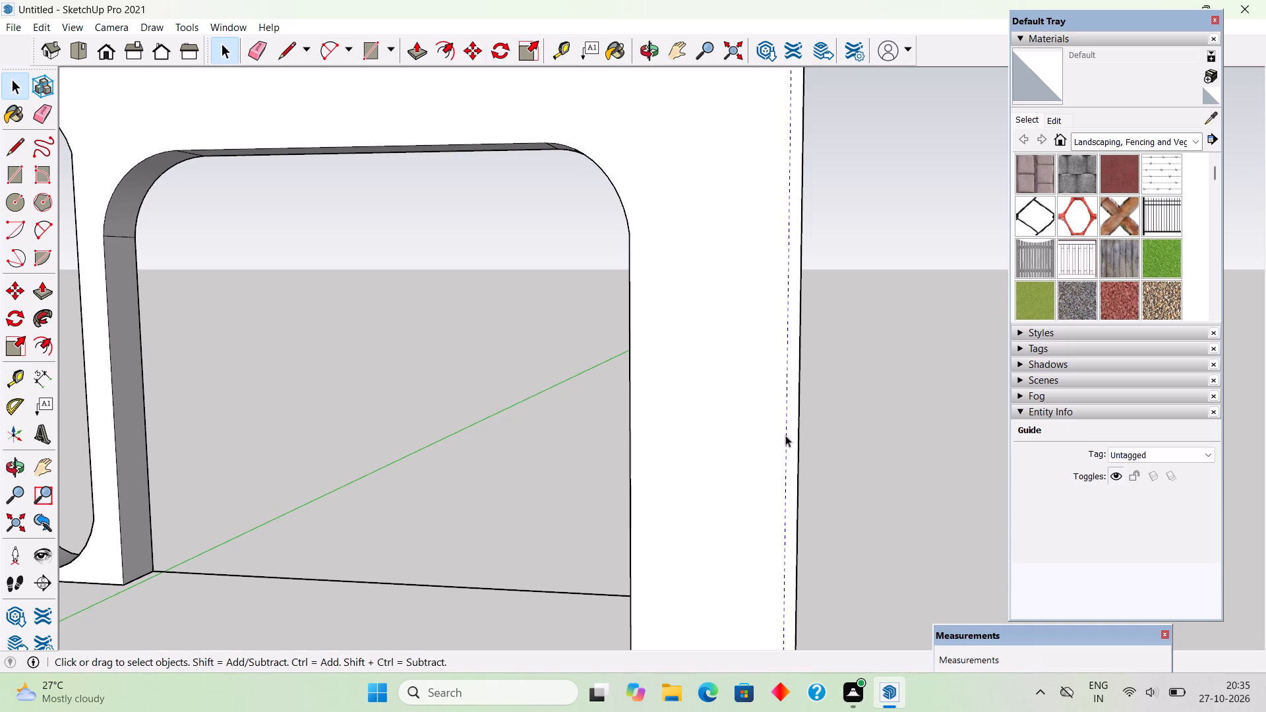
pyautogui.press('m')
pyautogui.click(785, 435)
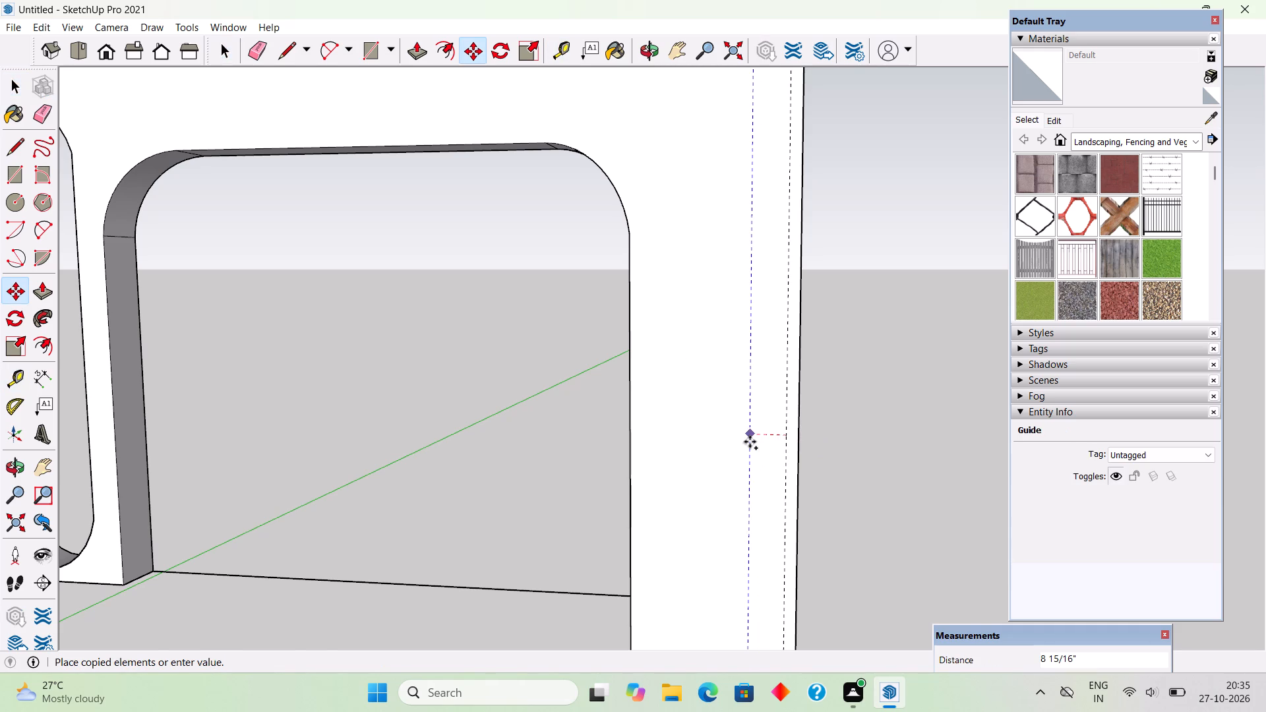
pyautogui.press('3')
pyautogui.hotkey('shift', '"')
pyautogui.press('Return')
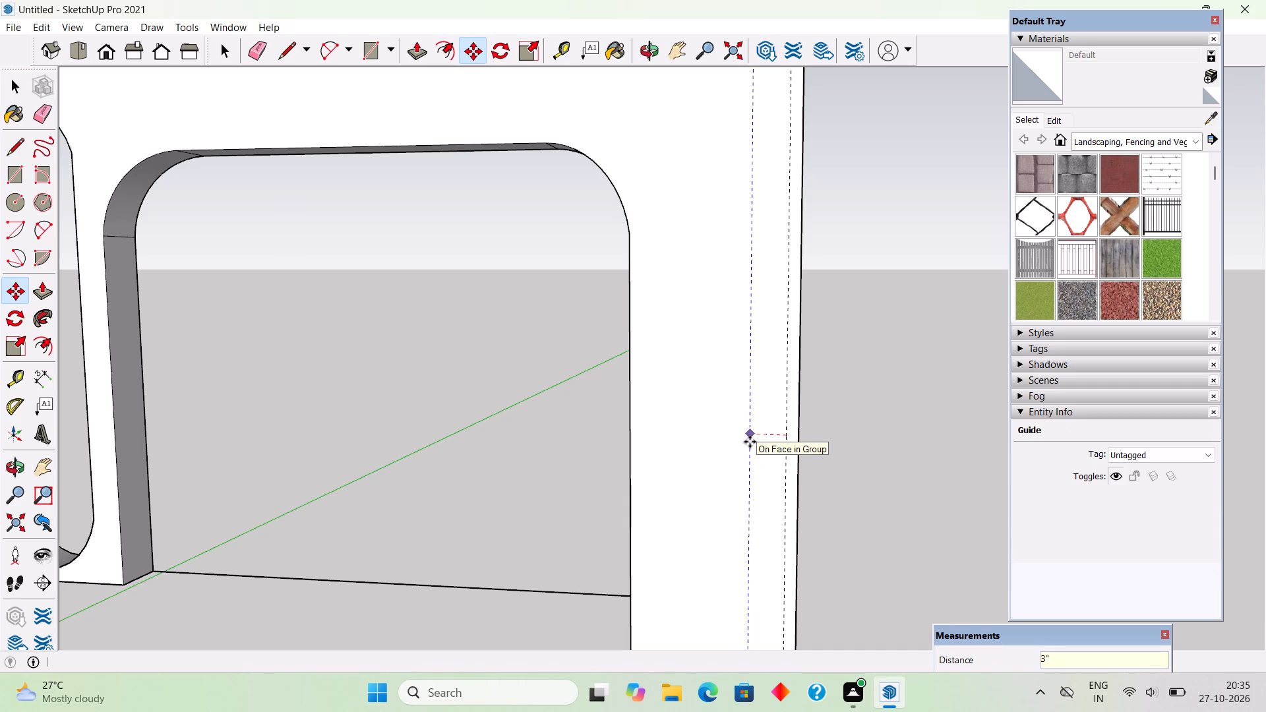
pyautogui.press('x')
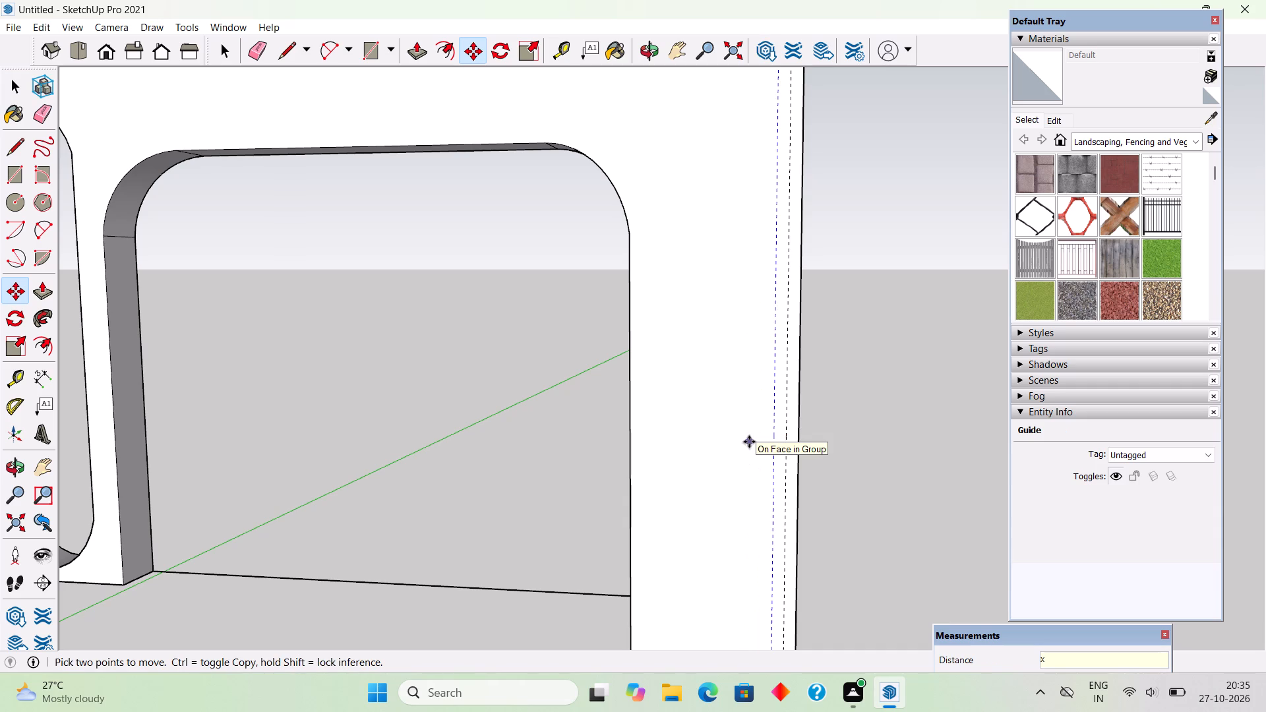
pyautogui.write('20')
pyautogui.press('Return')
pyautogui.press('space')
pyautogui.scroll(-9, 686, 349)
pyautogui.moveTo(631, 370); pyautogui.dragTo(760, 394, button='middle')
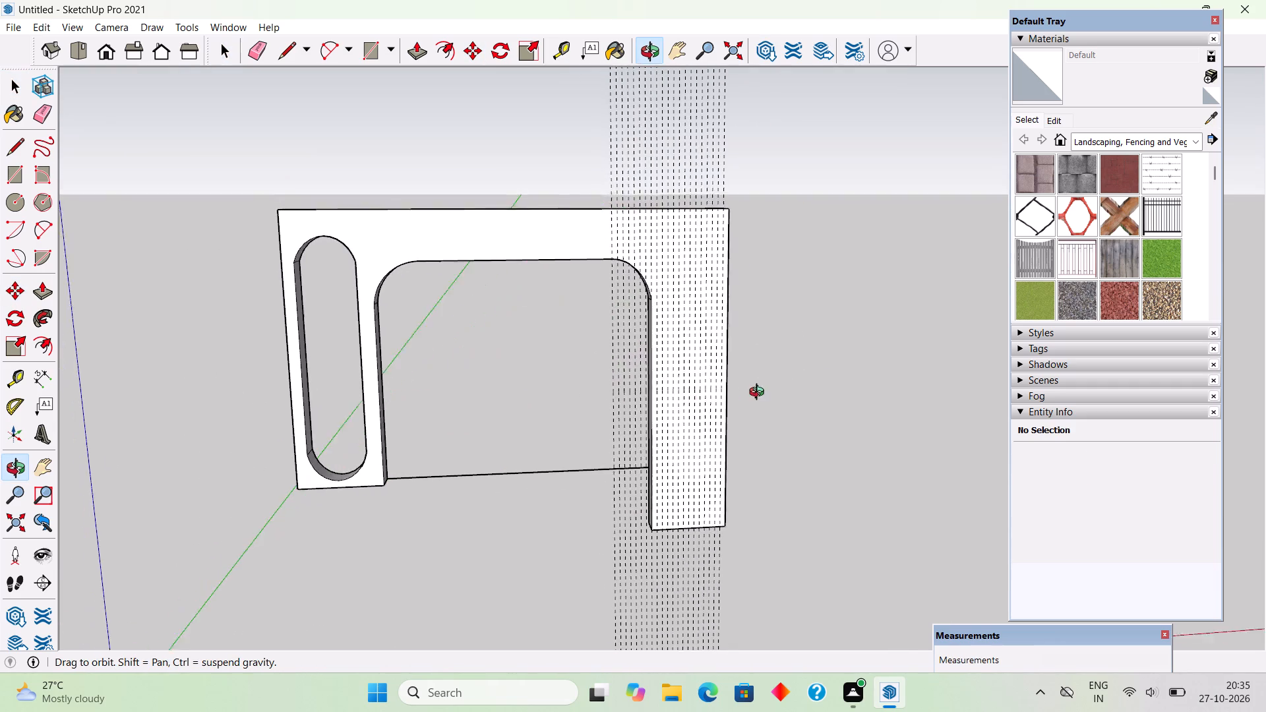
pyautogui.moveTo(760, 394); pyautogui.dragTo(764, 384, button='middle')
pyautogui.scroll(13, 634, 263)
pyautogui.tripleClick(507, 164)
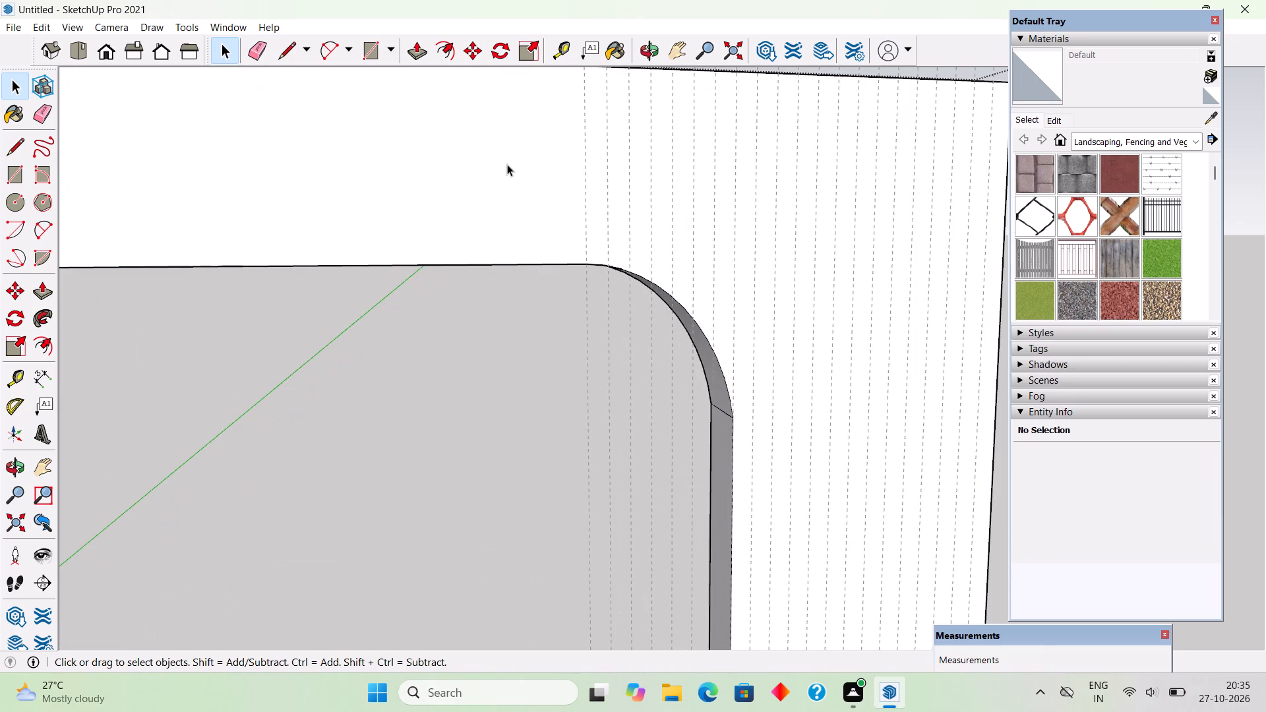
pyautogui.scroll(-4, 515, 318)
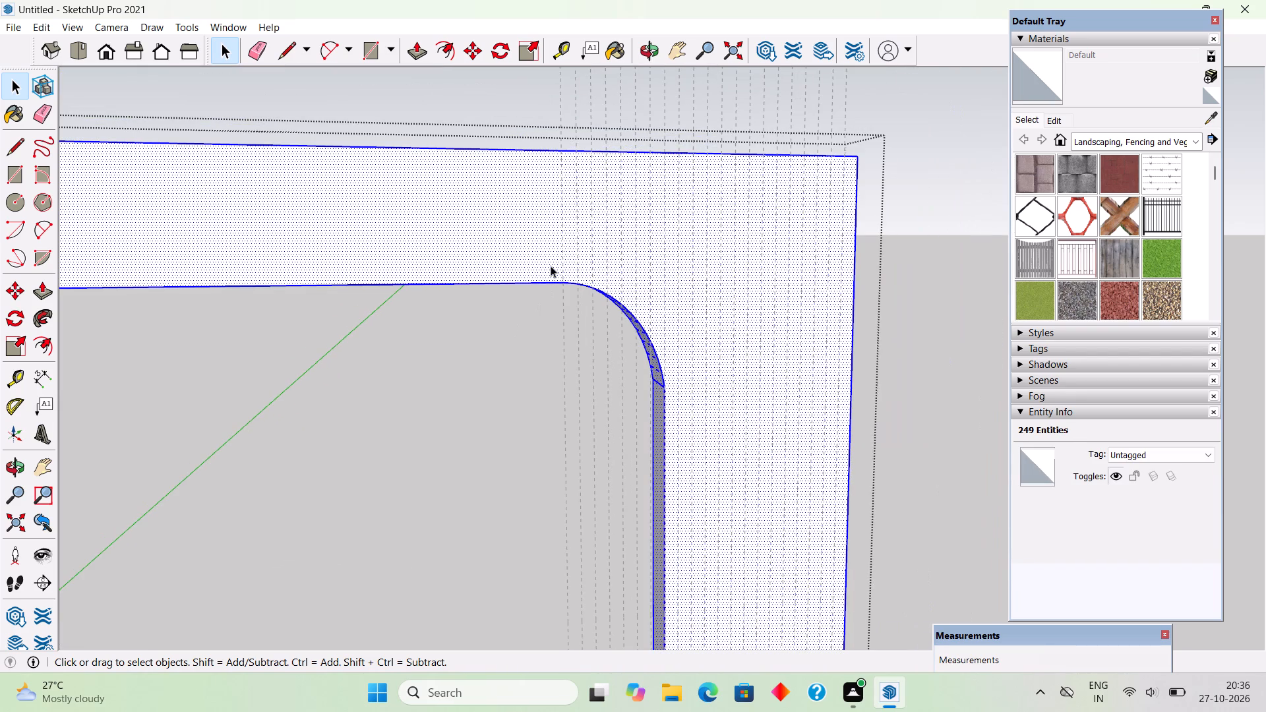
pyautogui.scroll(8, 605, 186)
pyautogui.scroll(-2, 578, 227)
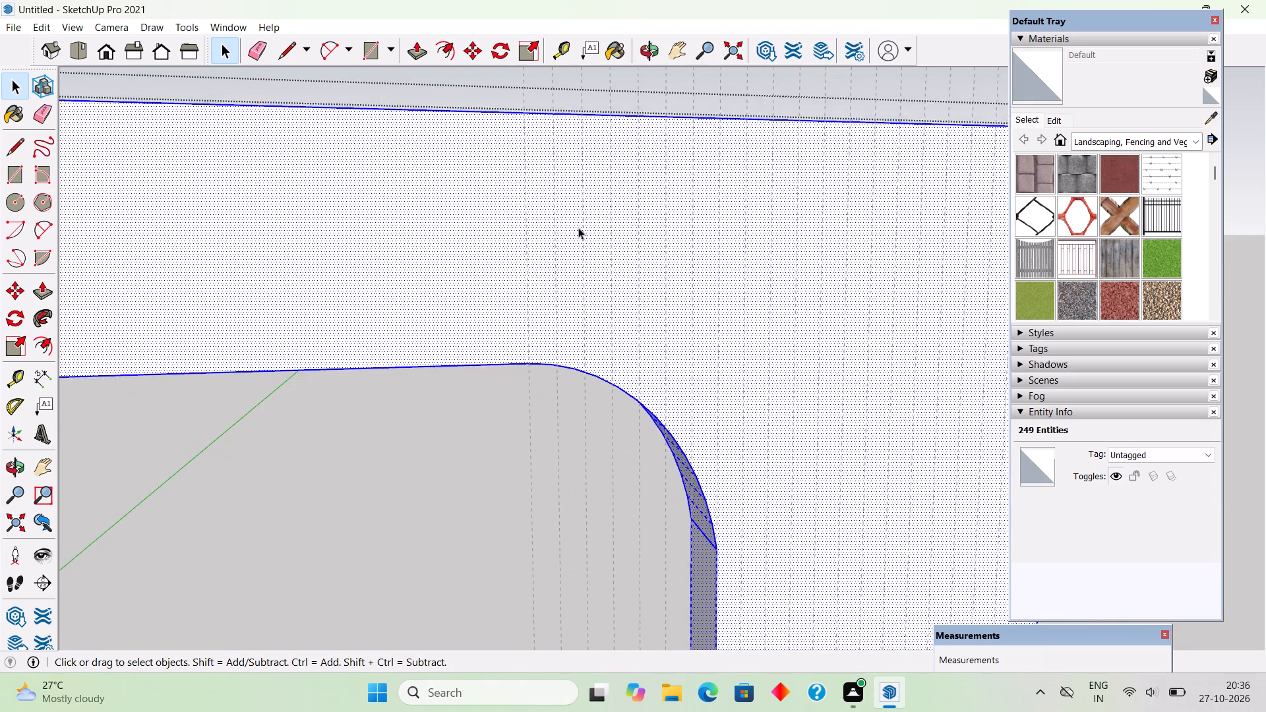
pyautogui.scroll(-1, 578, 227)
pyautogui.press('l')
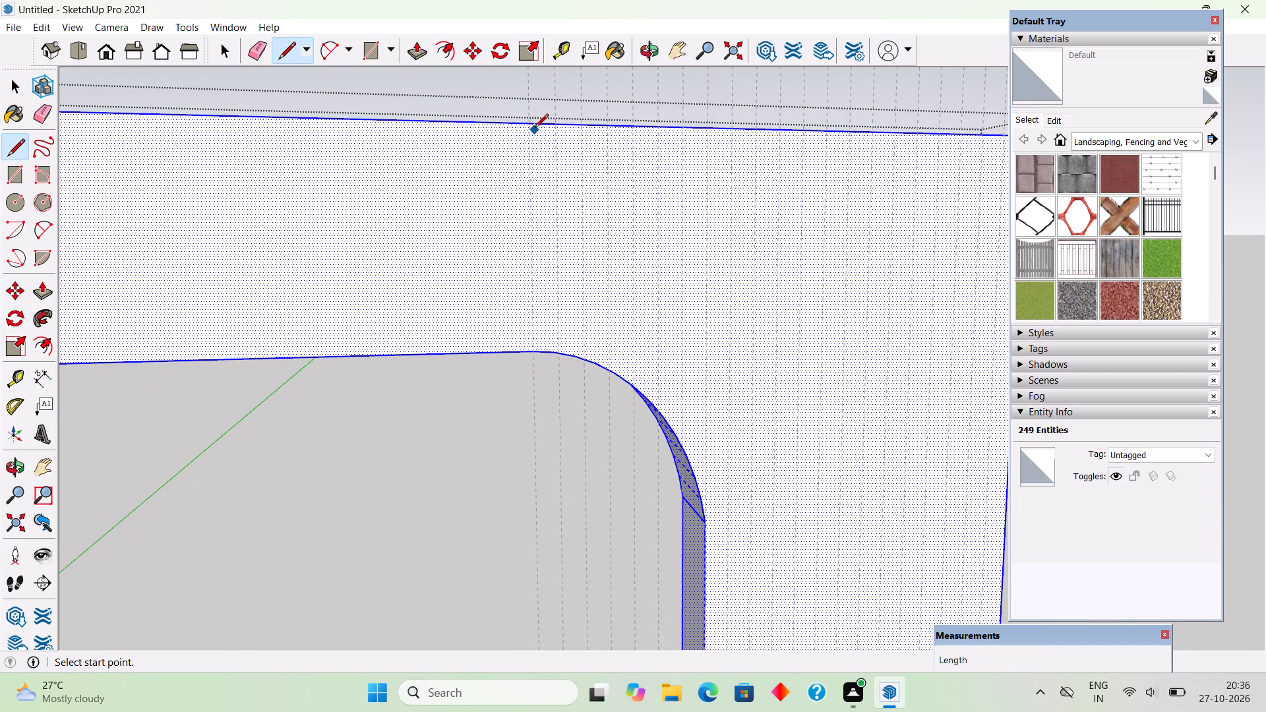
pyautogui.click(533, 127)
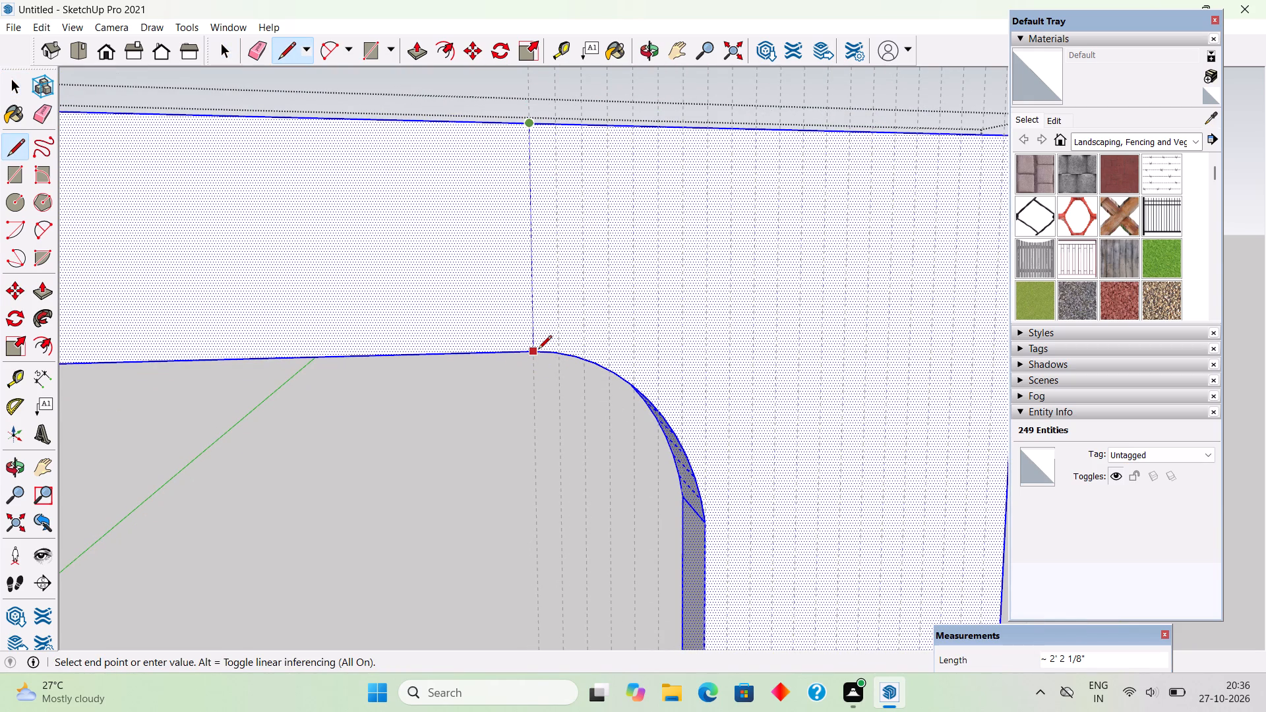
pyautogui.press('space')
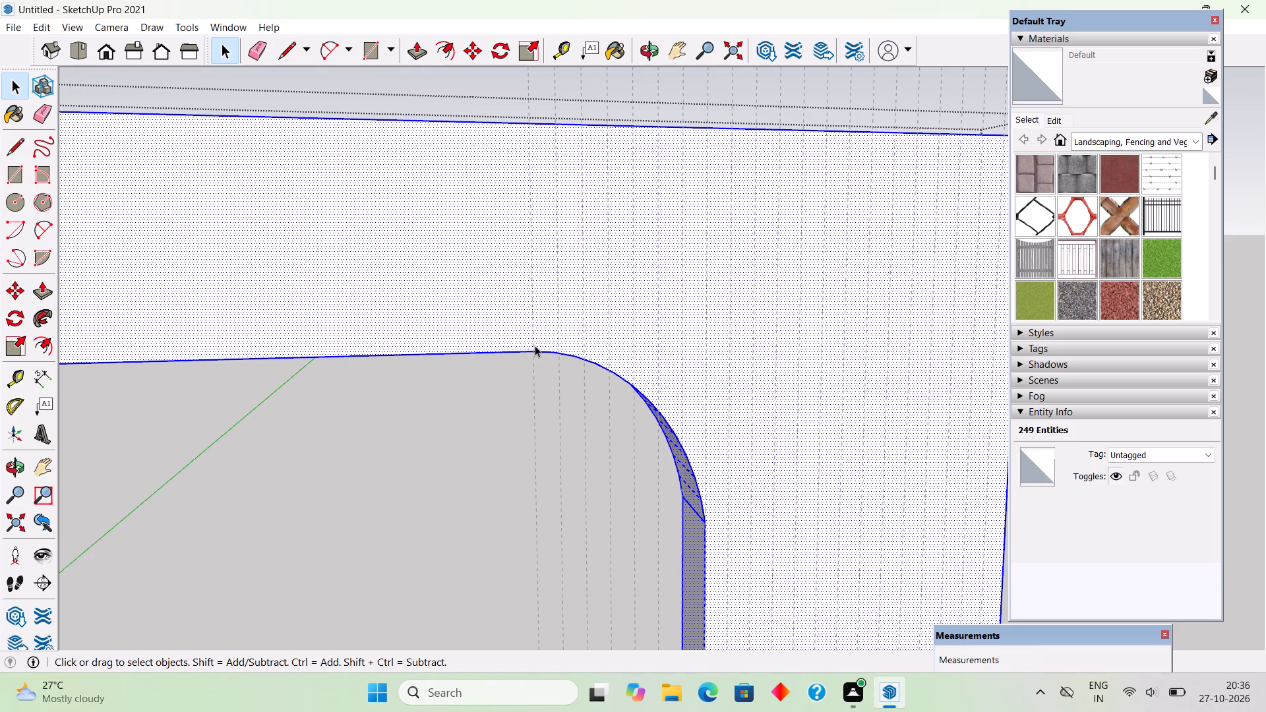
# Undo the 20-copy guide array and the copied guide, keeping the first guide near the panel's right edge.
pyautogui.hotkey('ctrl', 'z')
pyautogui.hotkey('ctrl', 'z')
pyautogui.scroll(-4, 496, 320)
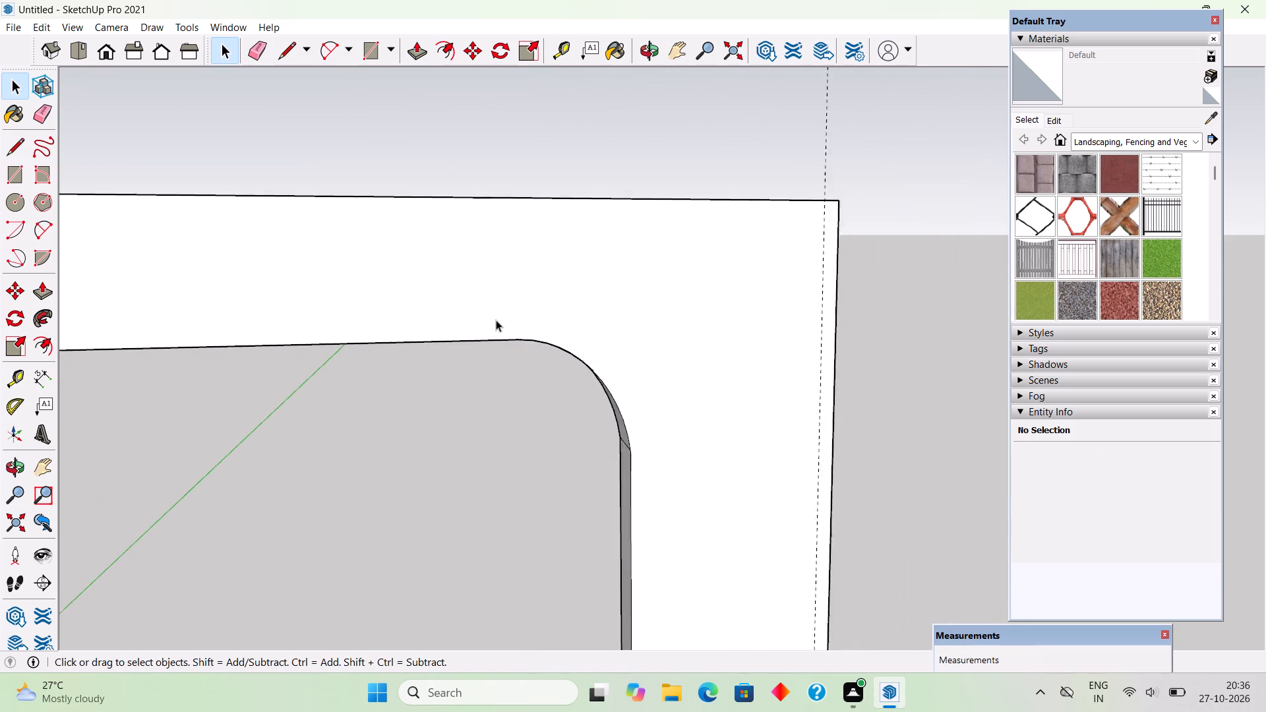
# Undo the remaining vertical guide near the slotted panel's right edge.
pyautogui.scroll(-7, 496, 320)
pyautogui.scroll(1, 818, 460)
pyautogui.scroll(-5, 661, 194)
pyautogui.hotkey('ctrl', 'z')
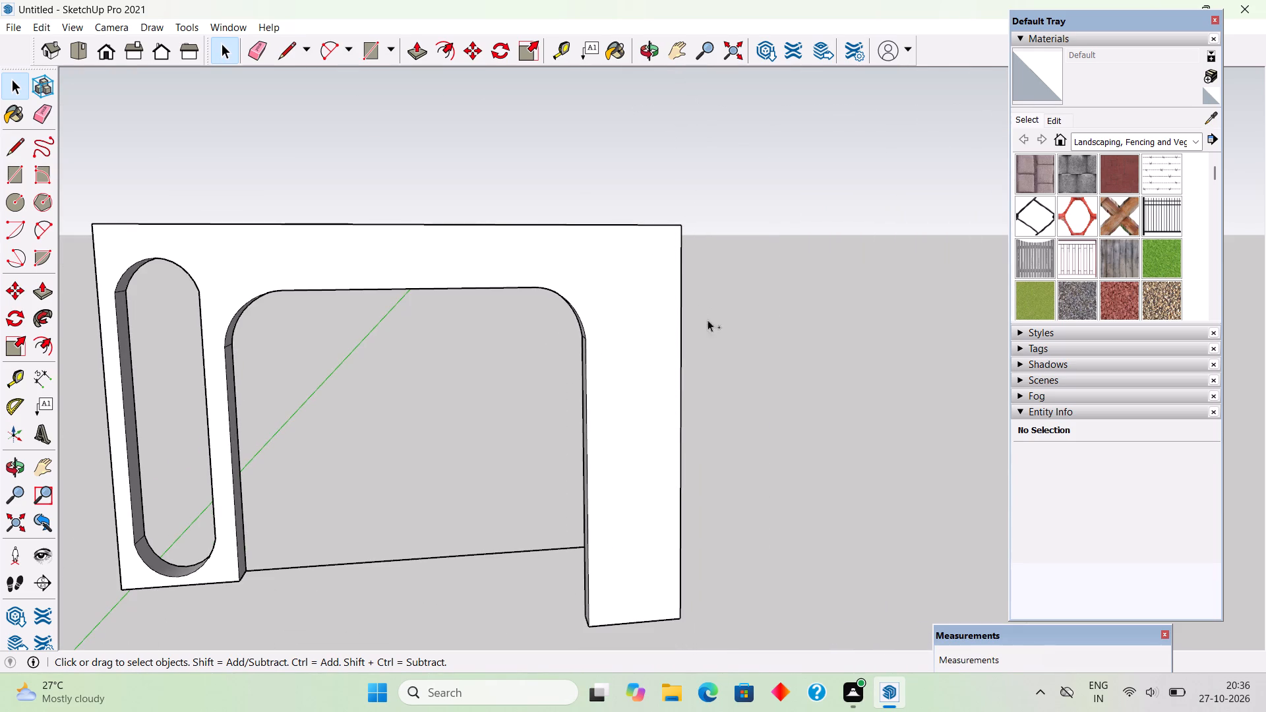
# Place a vertical guide 4" inward from the slotted panel's right edge.
pyautogui.moveTo(684, 404); pyautogui.dragTo(567, 338, button='middle')
pyautogui.scroll(-6, 567, 338)
pyautogui.moveTo(553, 422); pyautogui.dragTo(622, 473, button='middle')
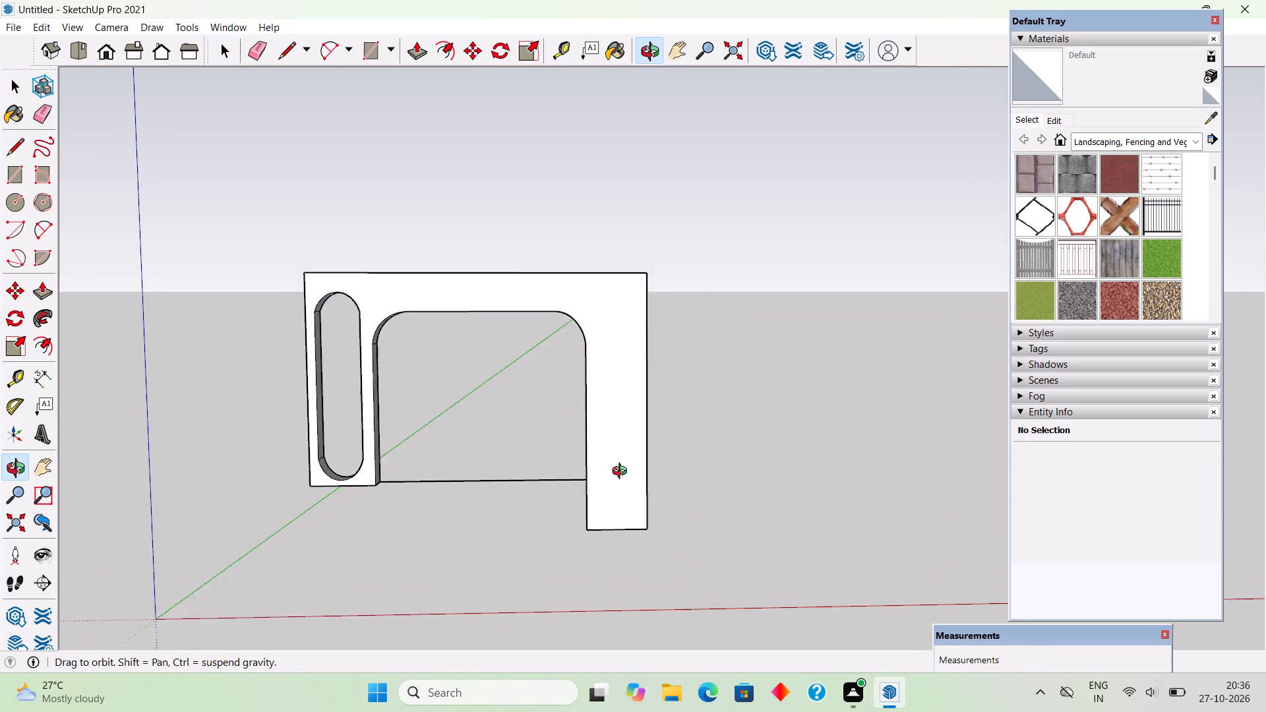
pyautogui.moveTo(622, 473); pyautogui.dragTo(704, 506, button='middle')
pyautogui.scroll(6, 668, 507)
pyautogui.press('t')
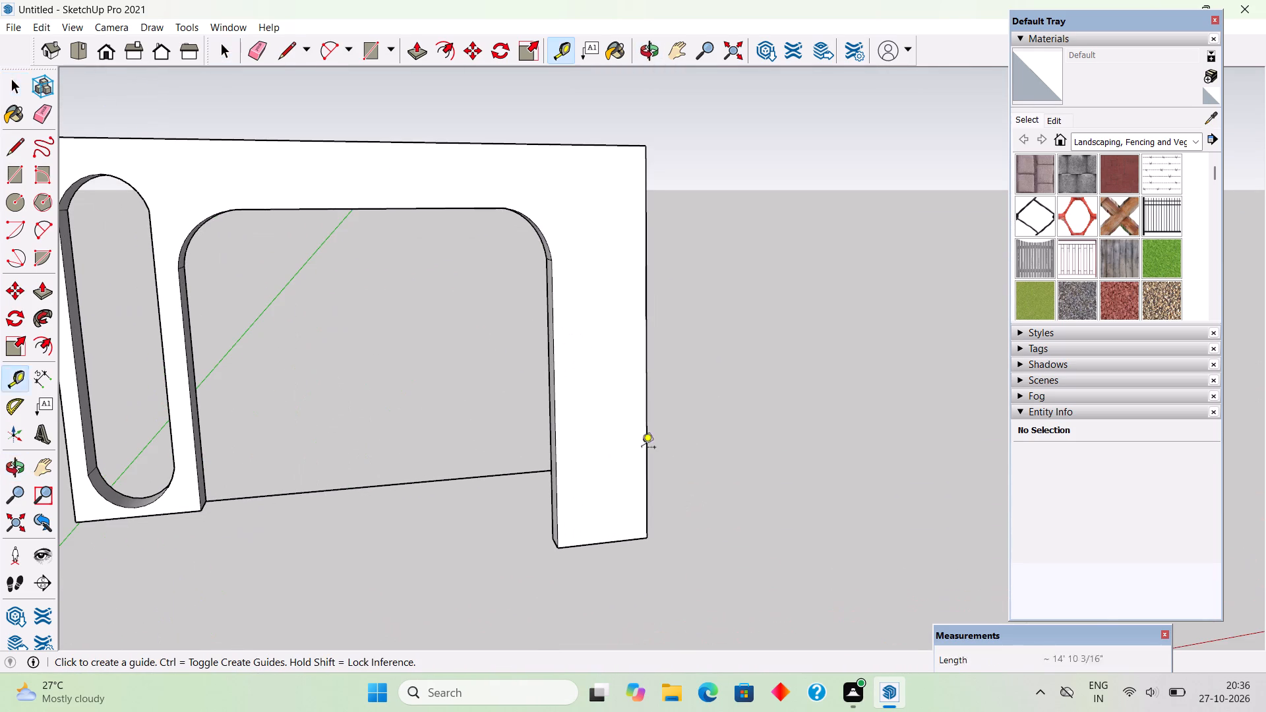
pyautogui.click(646, 421)
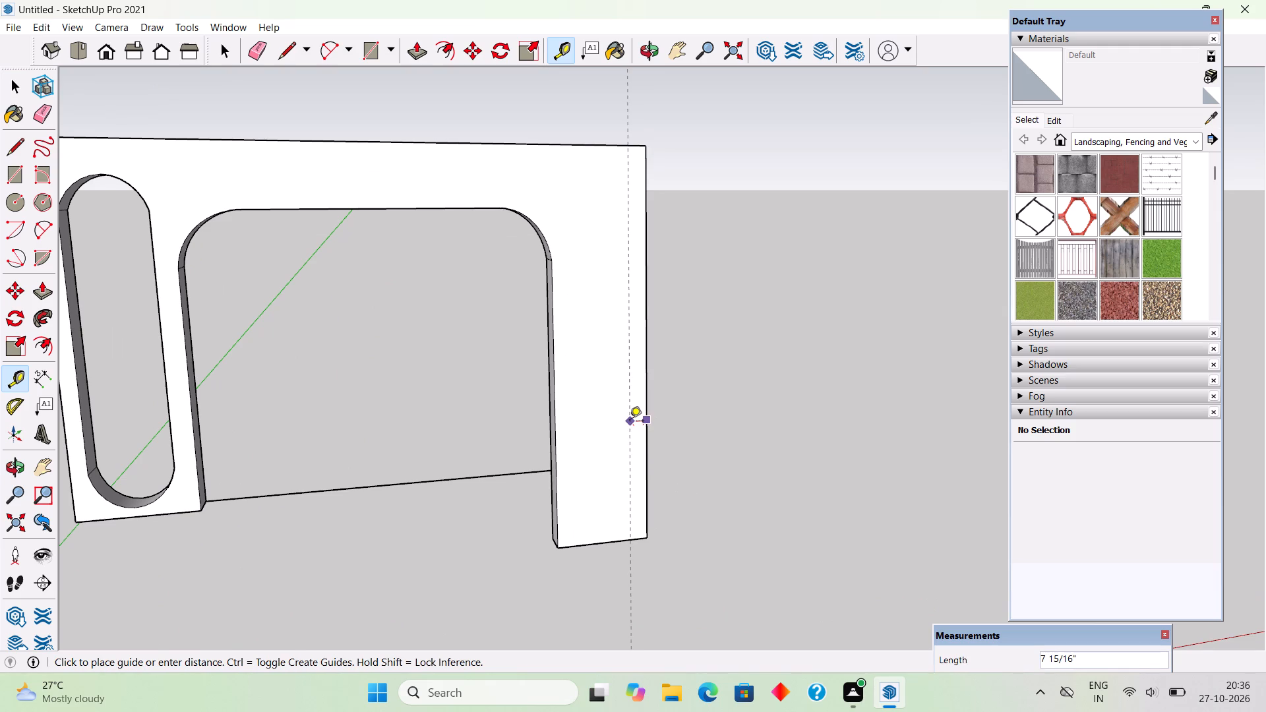
pyautogui.write('4"')
pyautogui.press('Return')
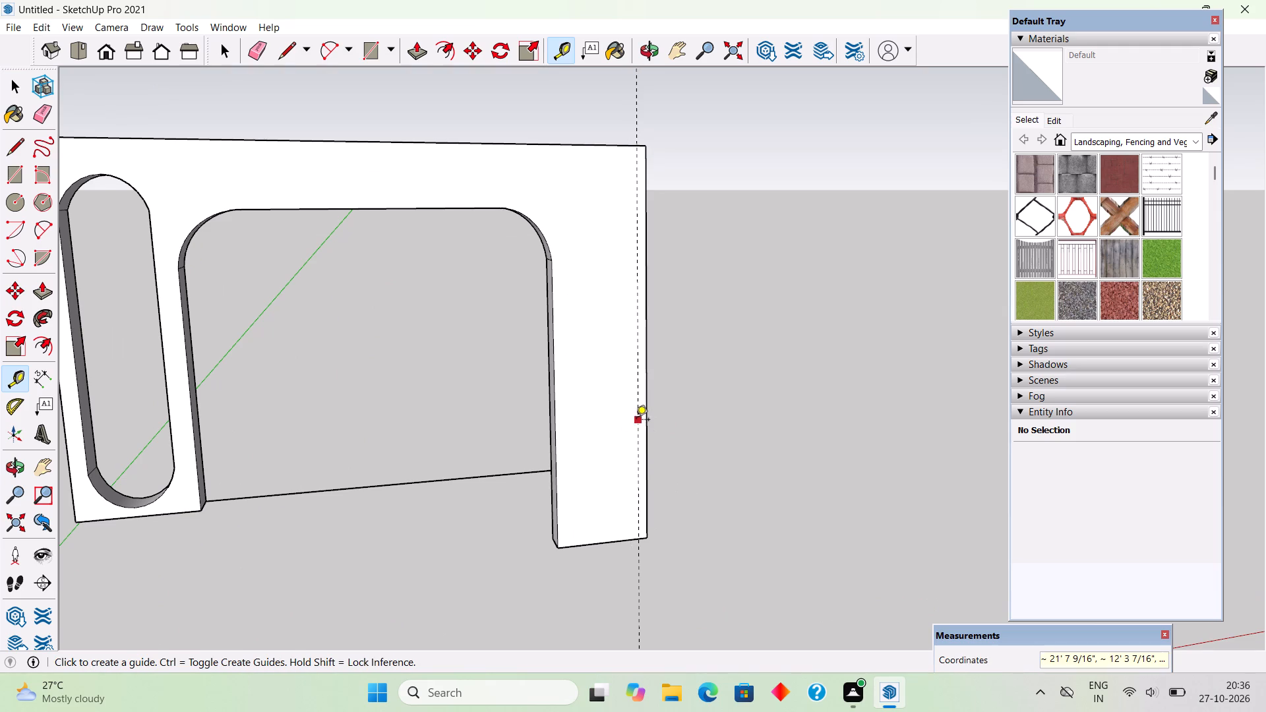
# Place a second vertical guide 1" inward from the guide near the panel's right edge.
pyautogui.click(636, 417)
pyautogui.scroll(2, 627, 420)
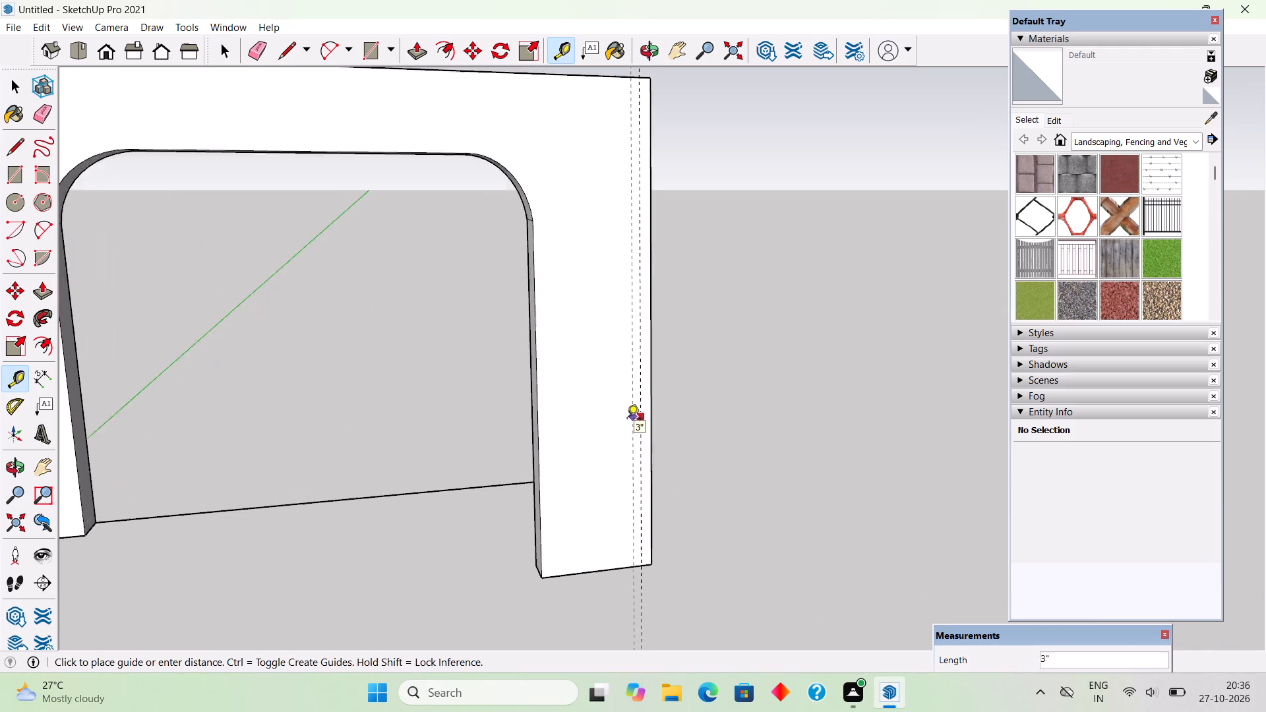
pyautogui.scroll(5, 627, 420)
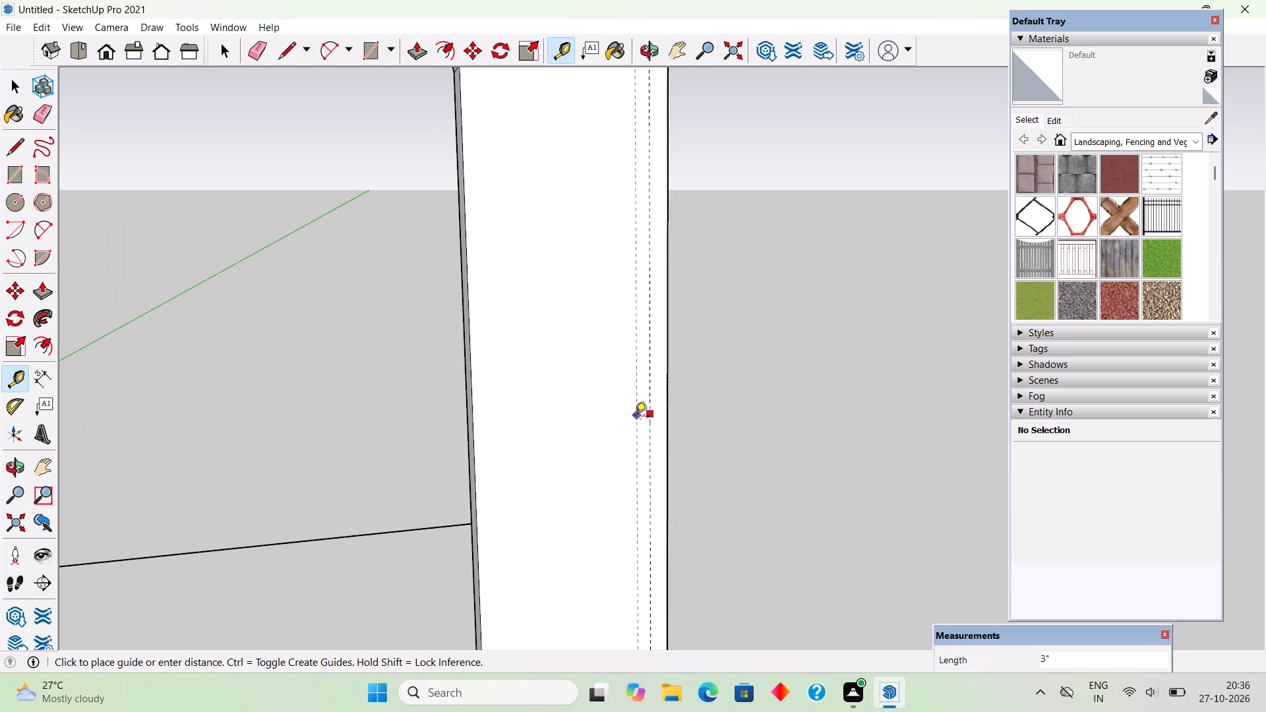
pyautogui.scroll(2, 635, 417)
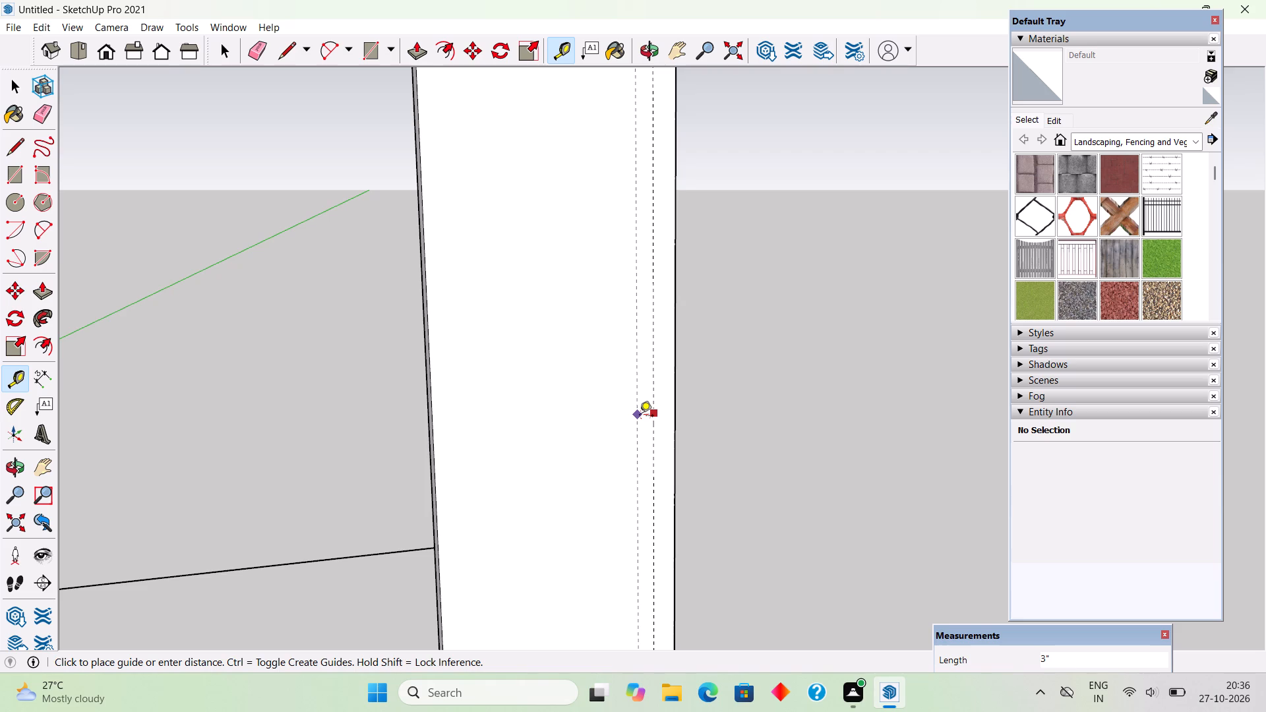
pyautogui.scroll(2, 640, 417)
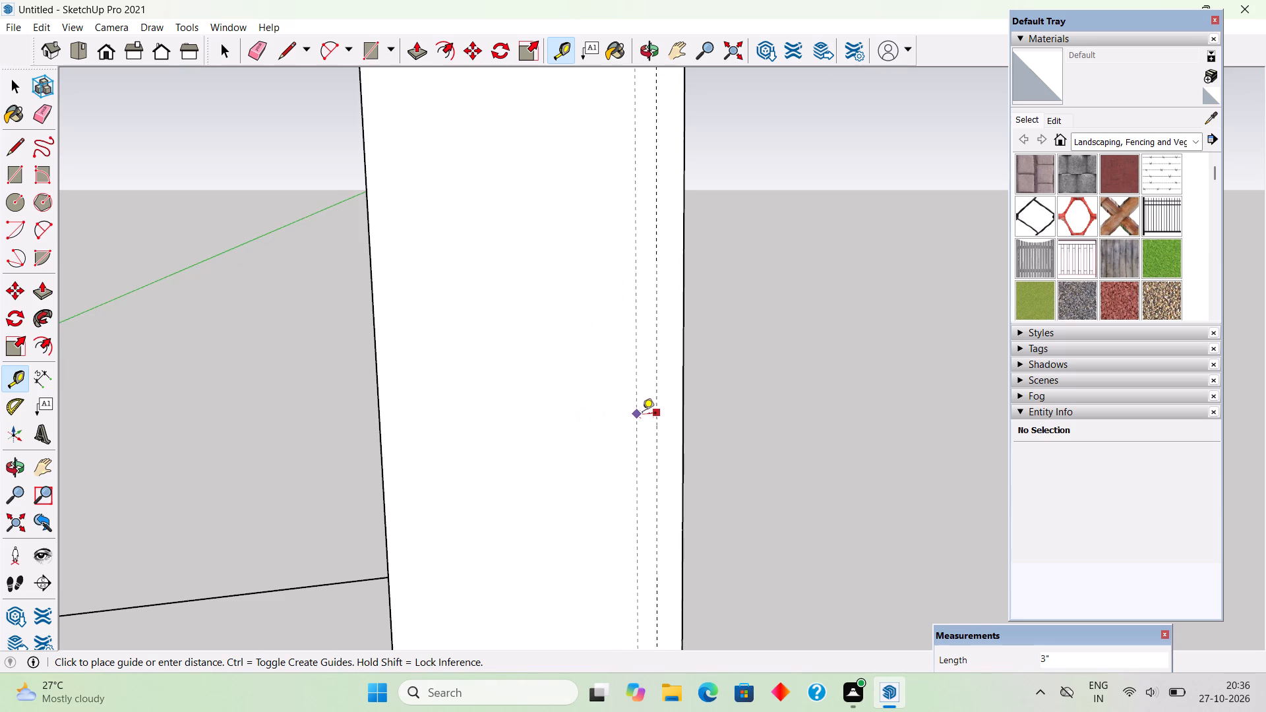
pyautogui.scroll(5, 645, 414)
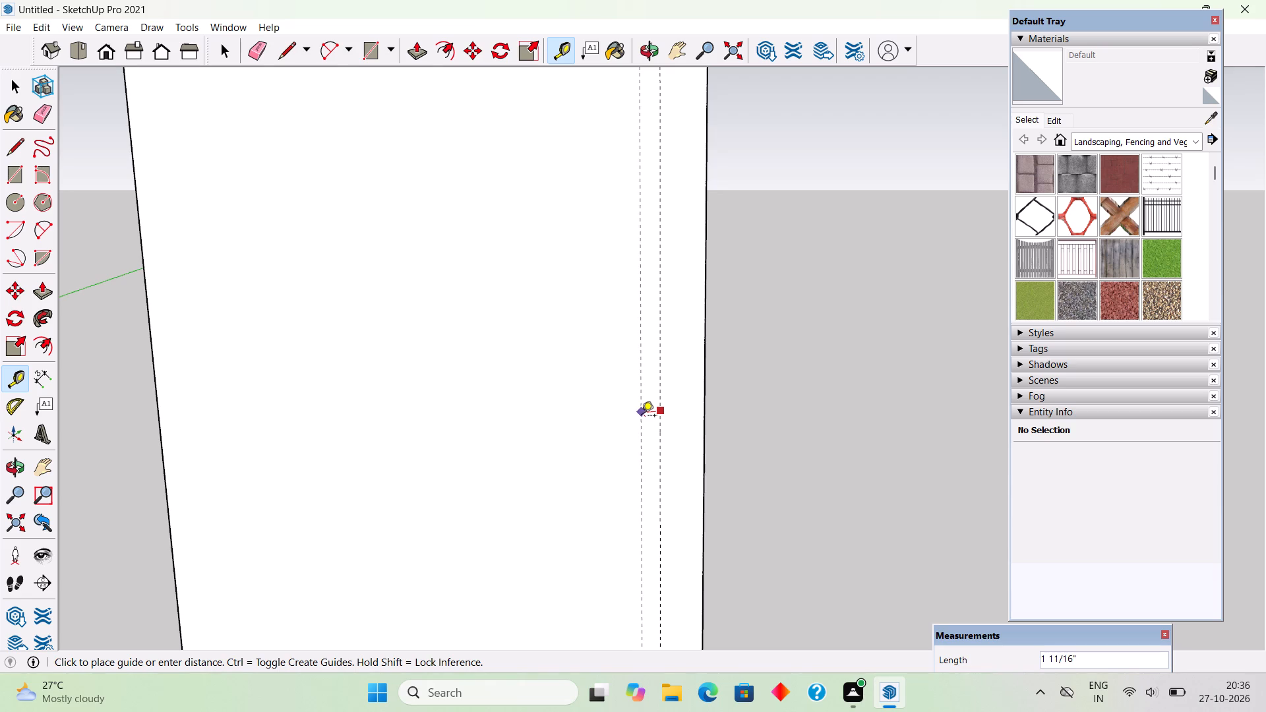
pyautogui.write('1"')
pyautogui.press('Return')
pyautogui.press('space')
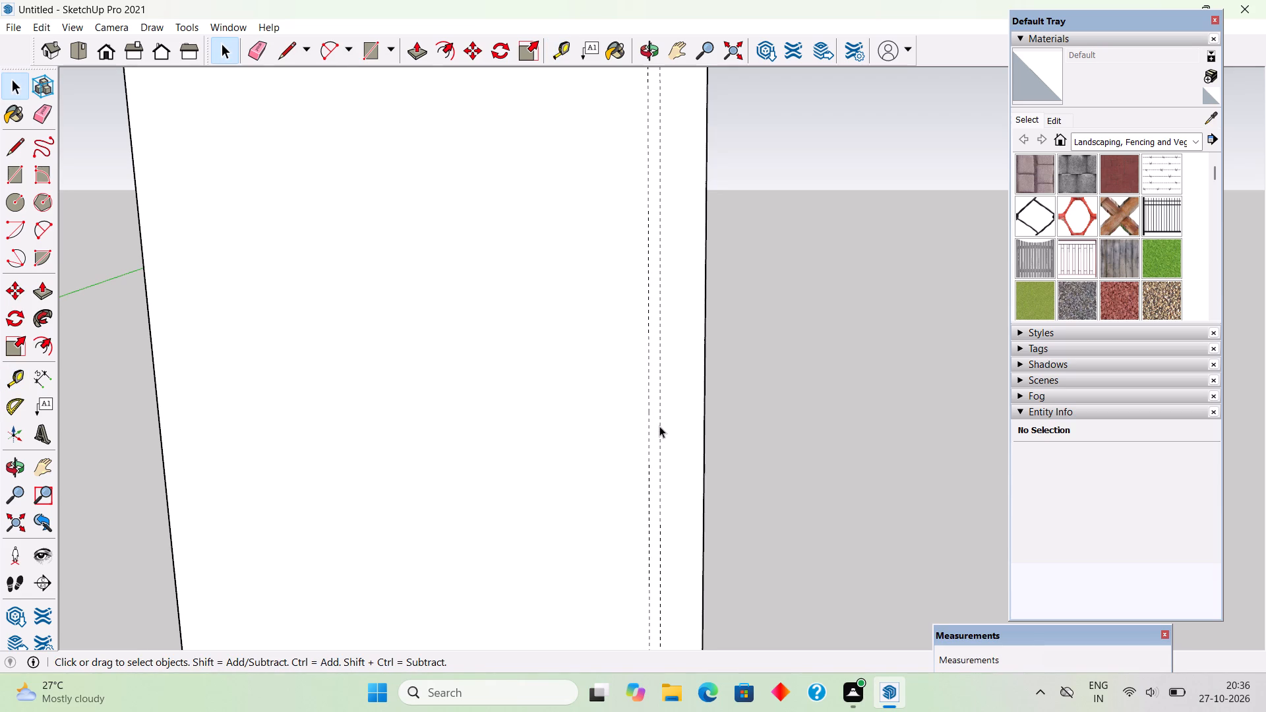
# Copy the pair of vertical guides 4" inward across the panel and array them as 20 copies at that spacing.
pyautogui.scroll(-1, 659, 426)
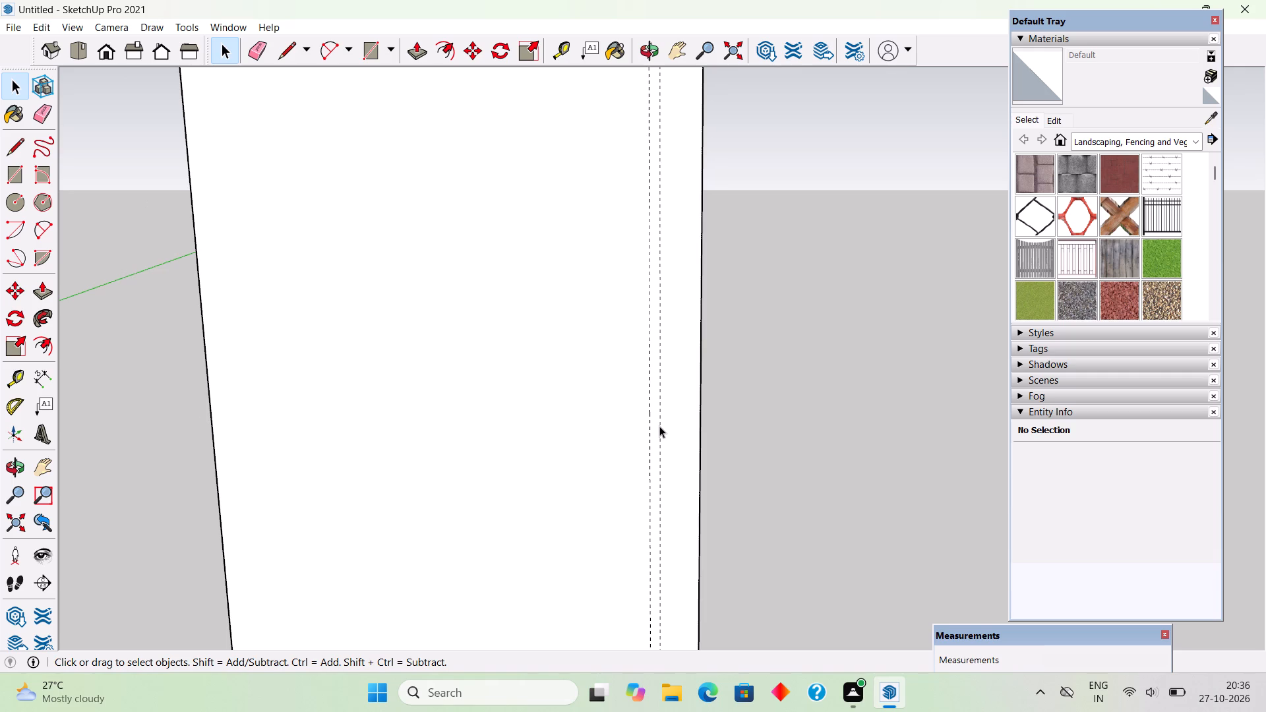
pyautogui.click(659, 426)
pyautogui.scroll(-6, 677, 392)
pyautogui.scroll(-4, 759, 359)
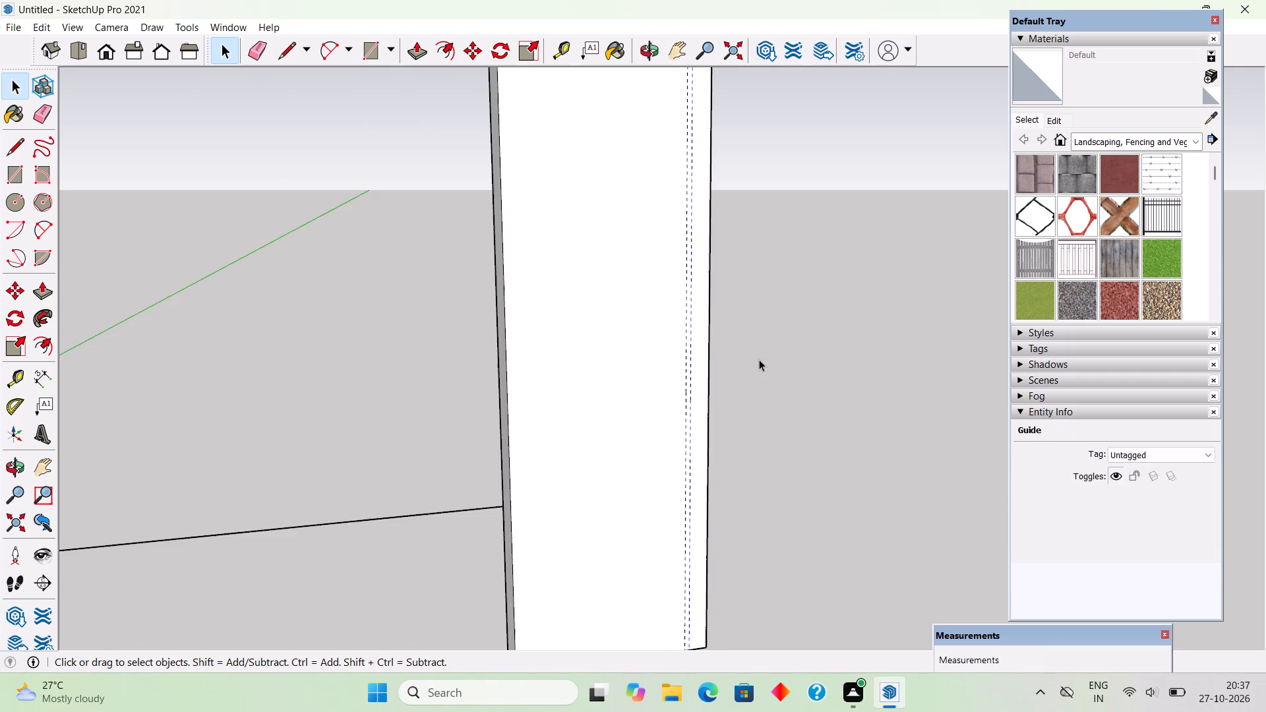
pyautogui.scroll(-13, 759, 359)
pyautogui.moveTo(667, 402); pyautogui.dragTo(597, 291, button='middle')
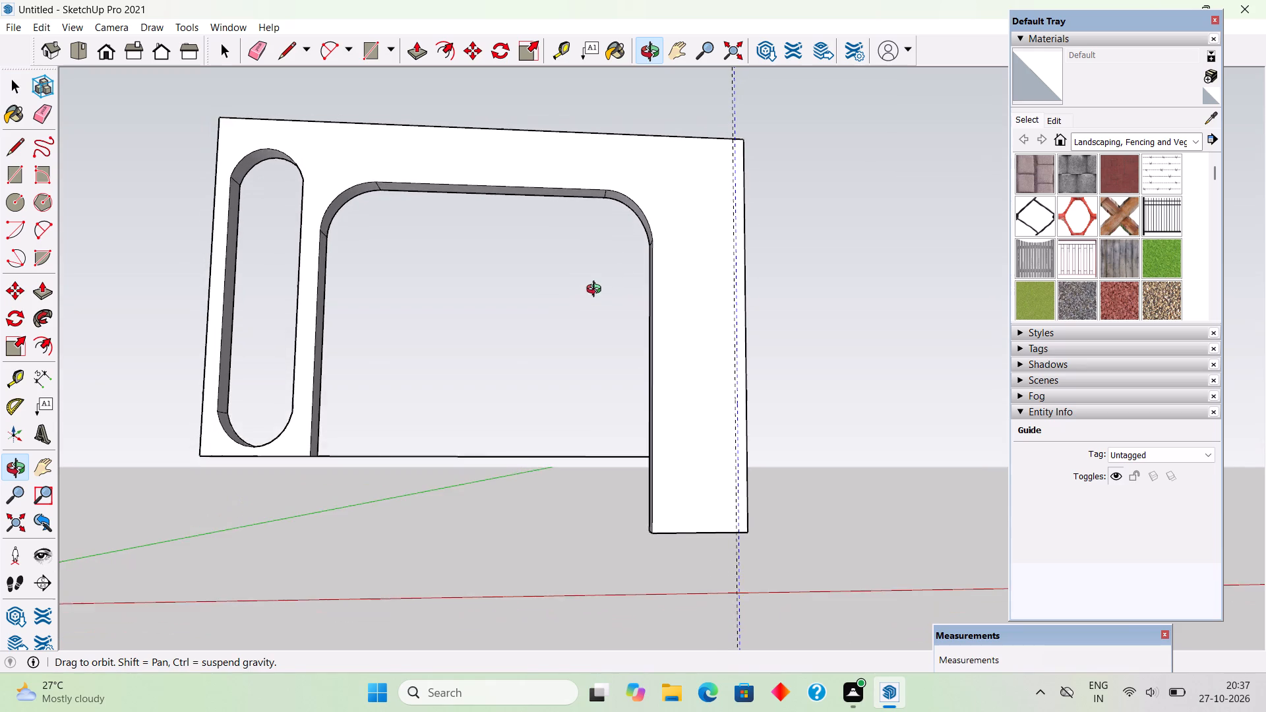
pyautogui.moveTo(597, 291); pyautogui.dragTo(630, 296, button='middle')
pyautogui.scroll(12, 727, 331)
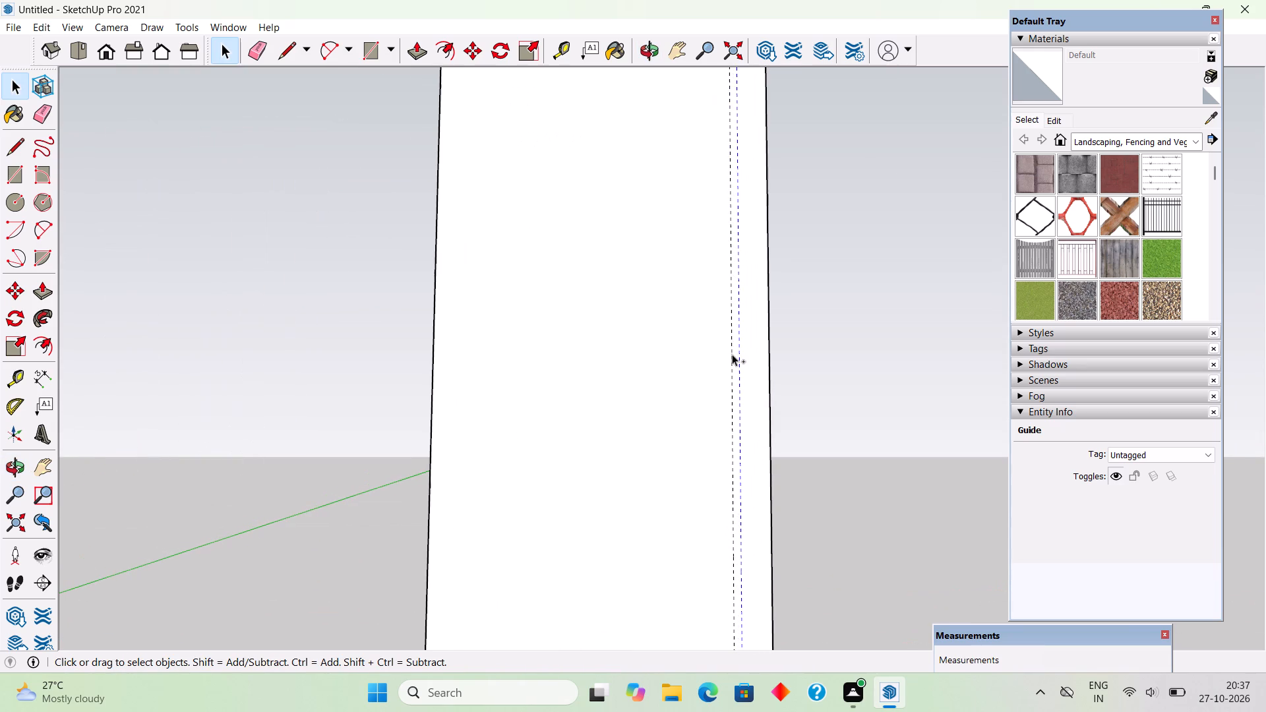
pyautogui.keyDown('ctrl'); pyautogui.click(732, 354); pyautogui.keyUp('ctrl')
pyautogui.write('mmm')
pyautogui.click(732, 354)
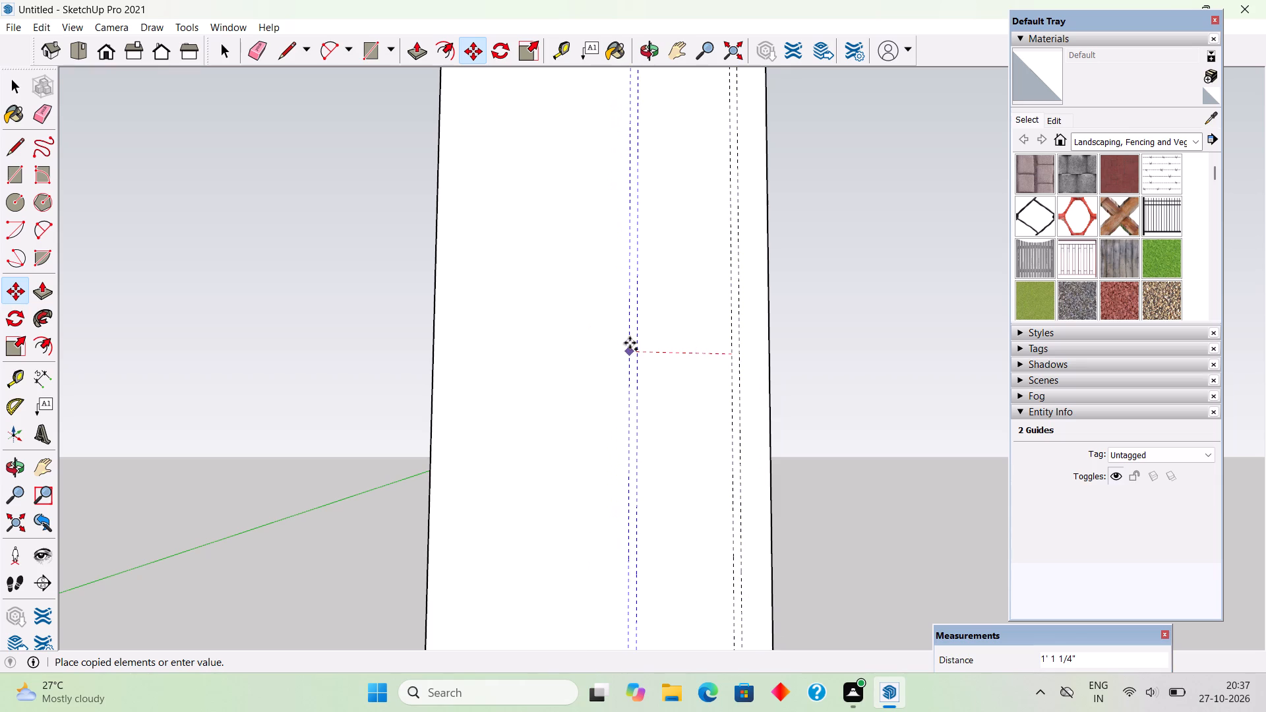
pyautogui.write('4"')
pyautogui.press('Return')
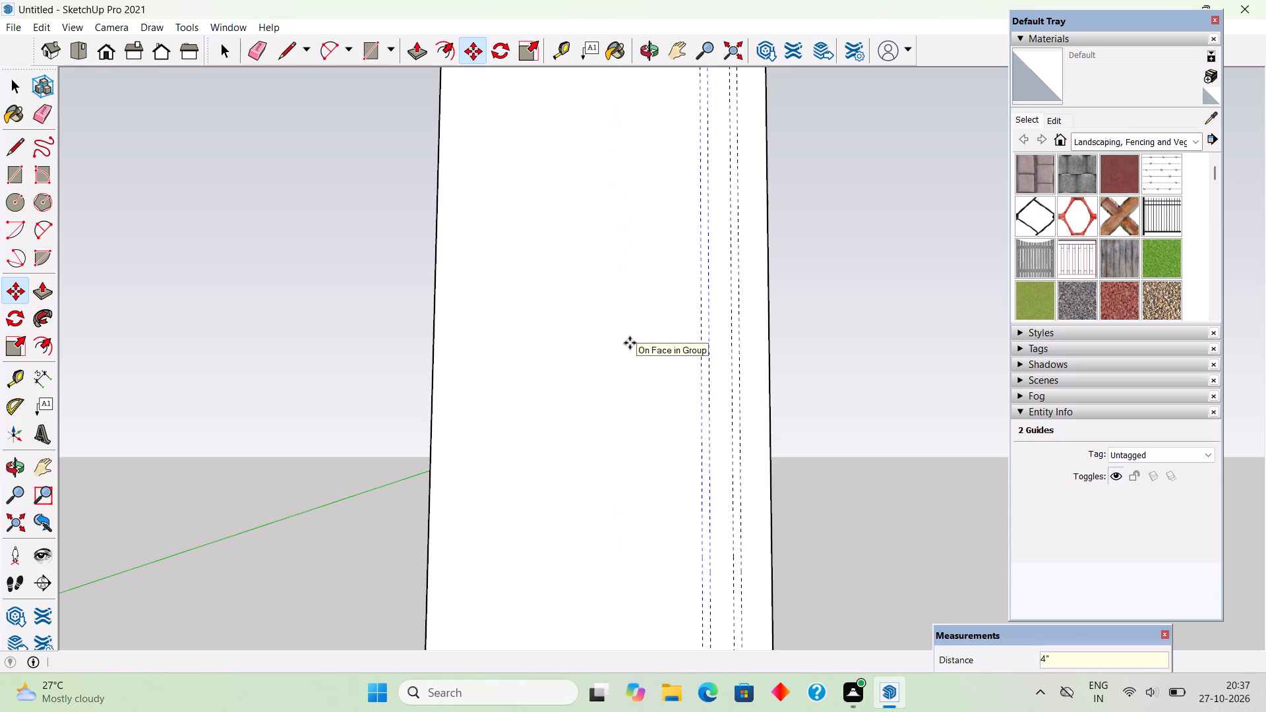
pyautogui.press('x')
pyautogui.write('20')
pyautogui.press('Return')
pyautogui.press('space')
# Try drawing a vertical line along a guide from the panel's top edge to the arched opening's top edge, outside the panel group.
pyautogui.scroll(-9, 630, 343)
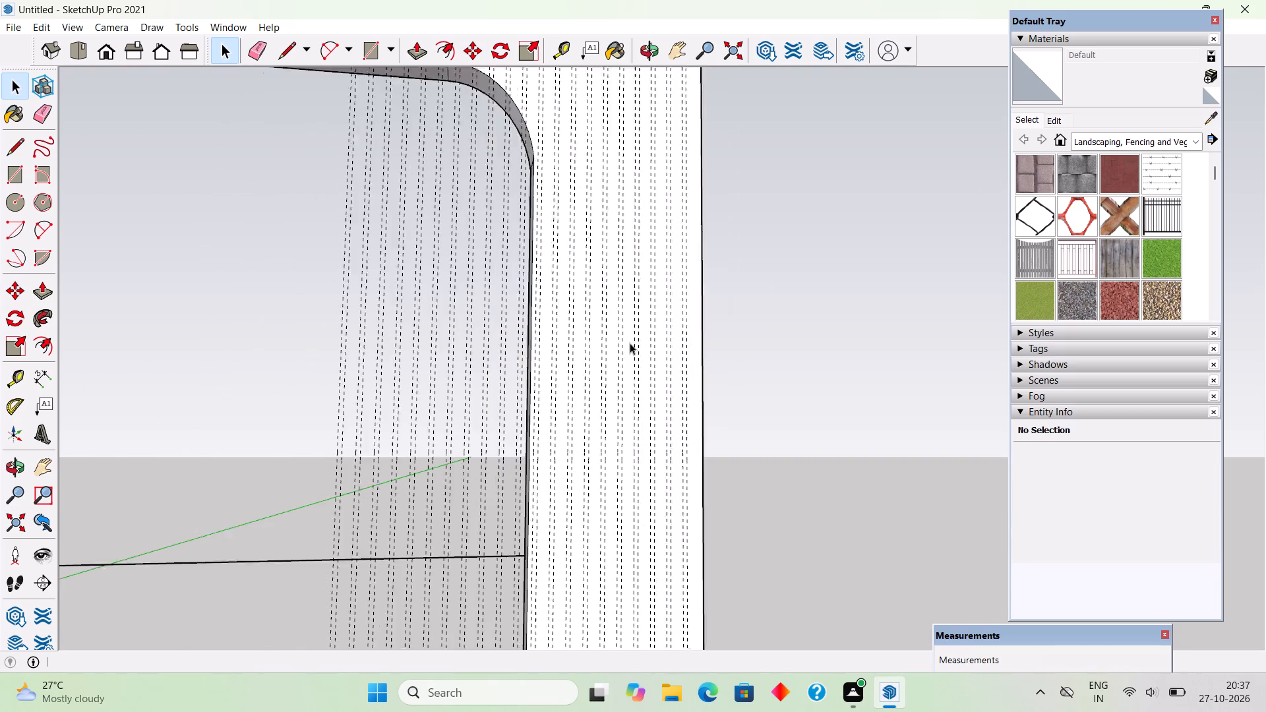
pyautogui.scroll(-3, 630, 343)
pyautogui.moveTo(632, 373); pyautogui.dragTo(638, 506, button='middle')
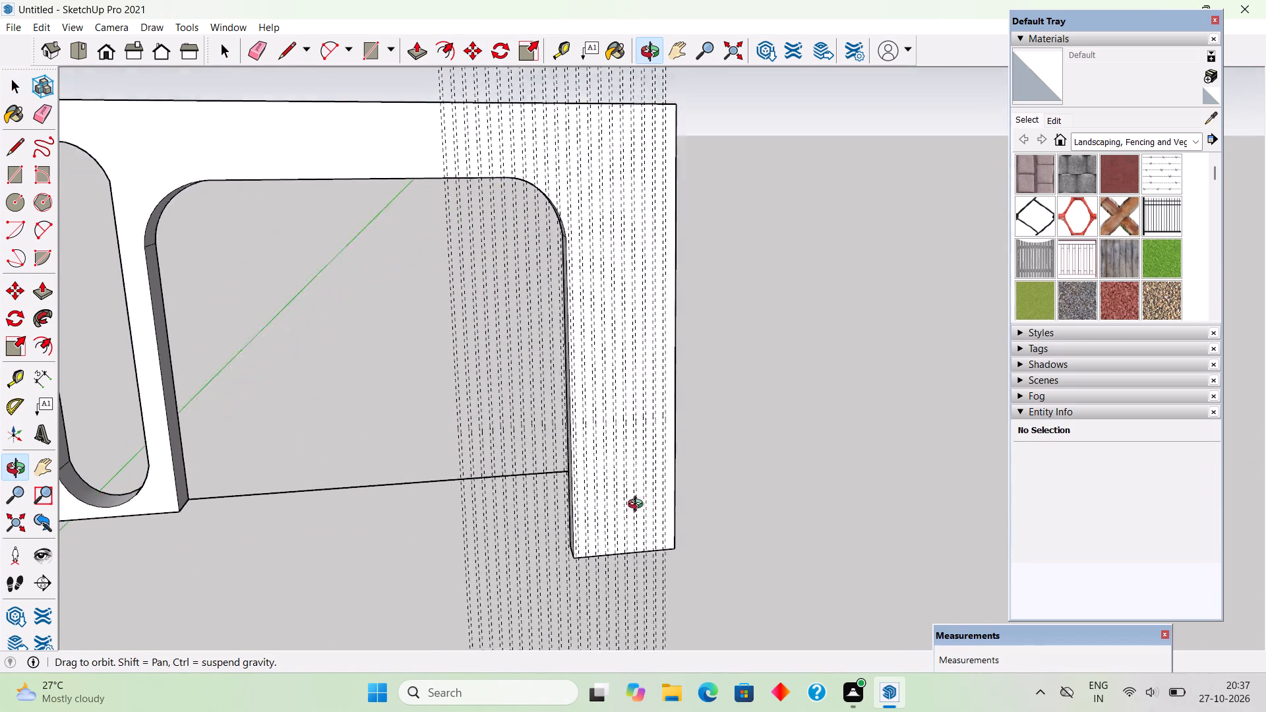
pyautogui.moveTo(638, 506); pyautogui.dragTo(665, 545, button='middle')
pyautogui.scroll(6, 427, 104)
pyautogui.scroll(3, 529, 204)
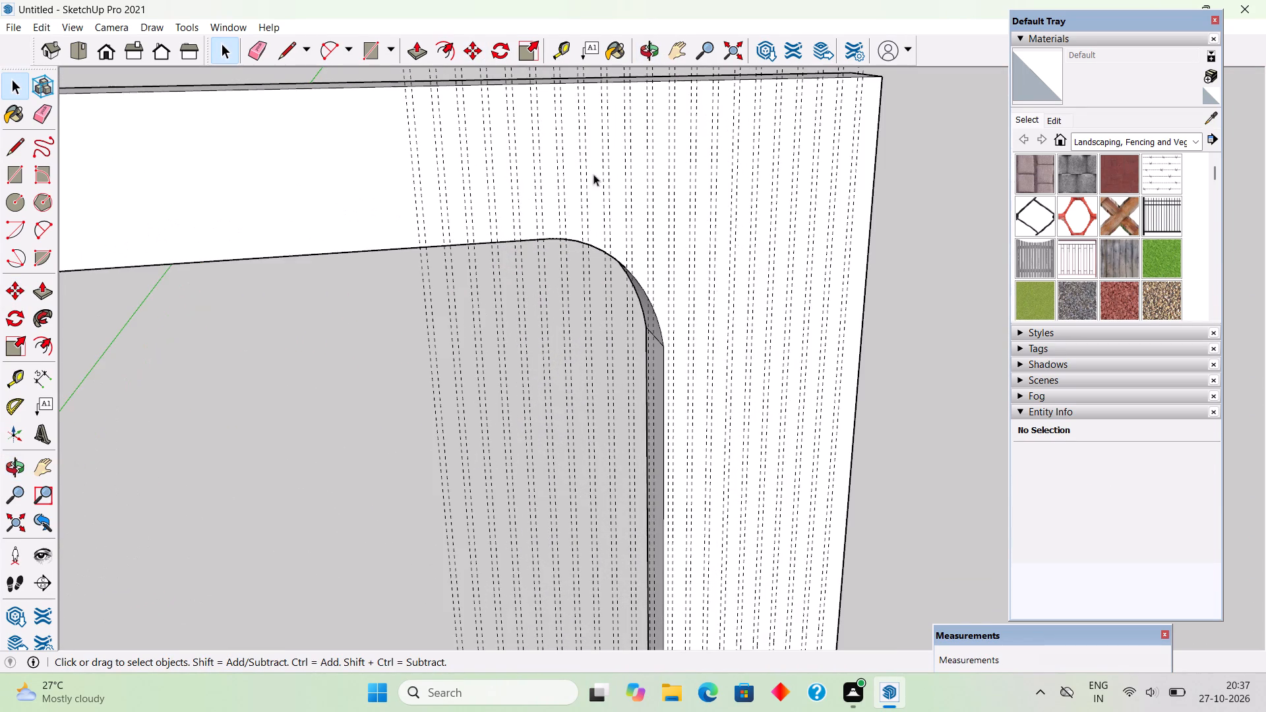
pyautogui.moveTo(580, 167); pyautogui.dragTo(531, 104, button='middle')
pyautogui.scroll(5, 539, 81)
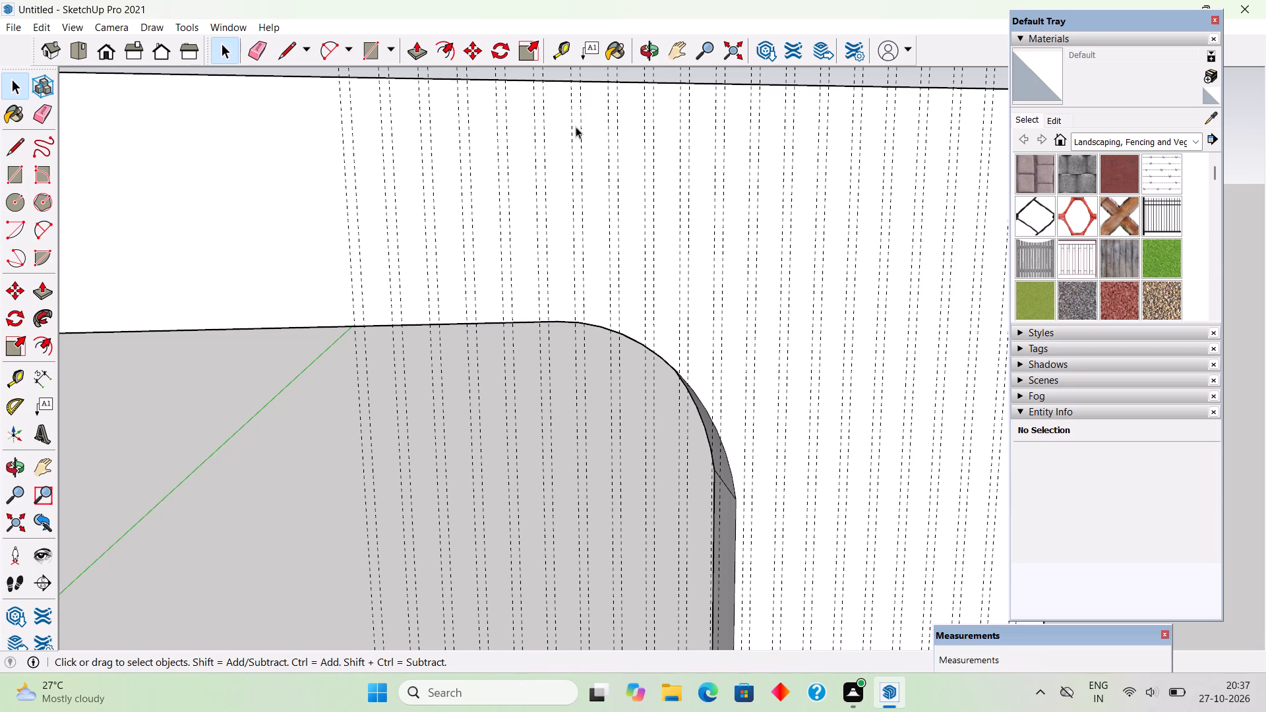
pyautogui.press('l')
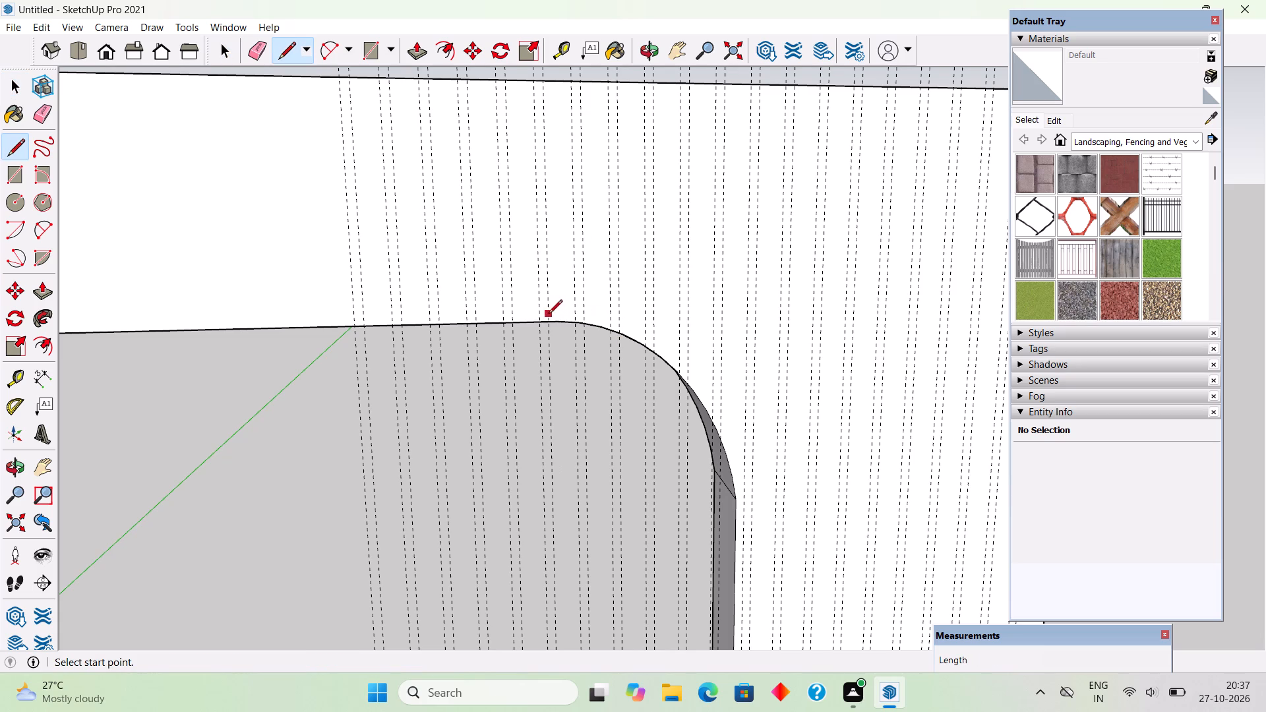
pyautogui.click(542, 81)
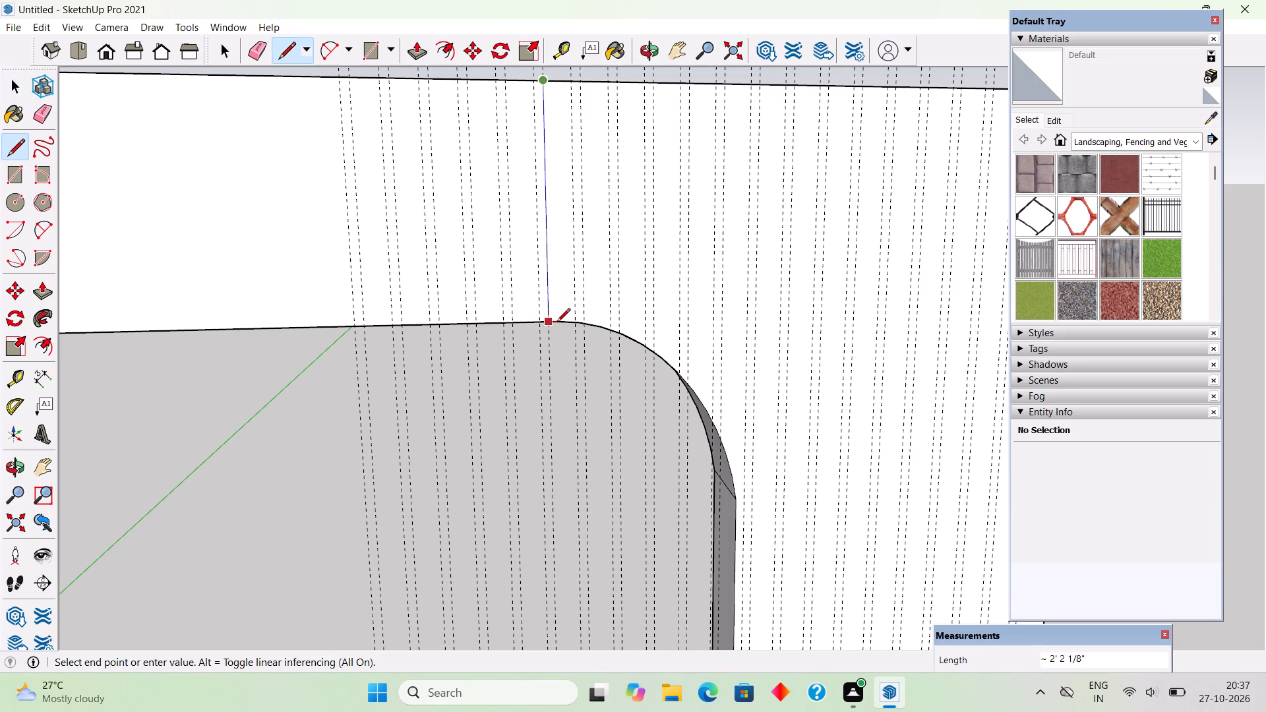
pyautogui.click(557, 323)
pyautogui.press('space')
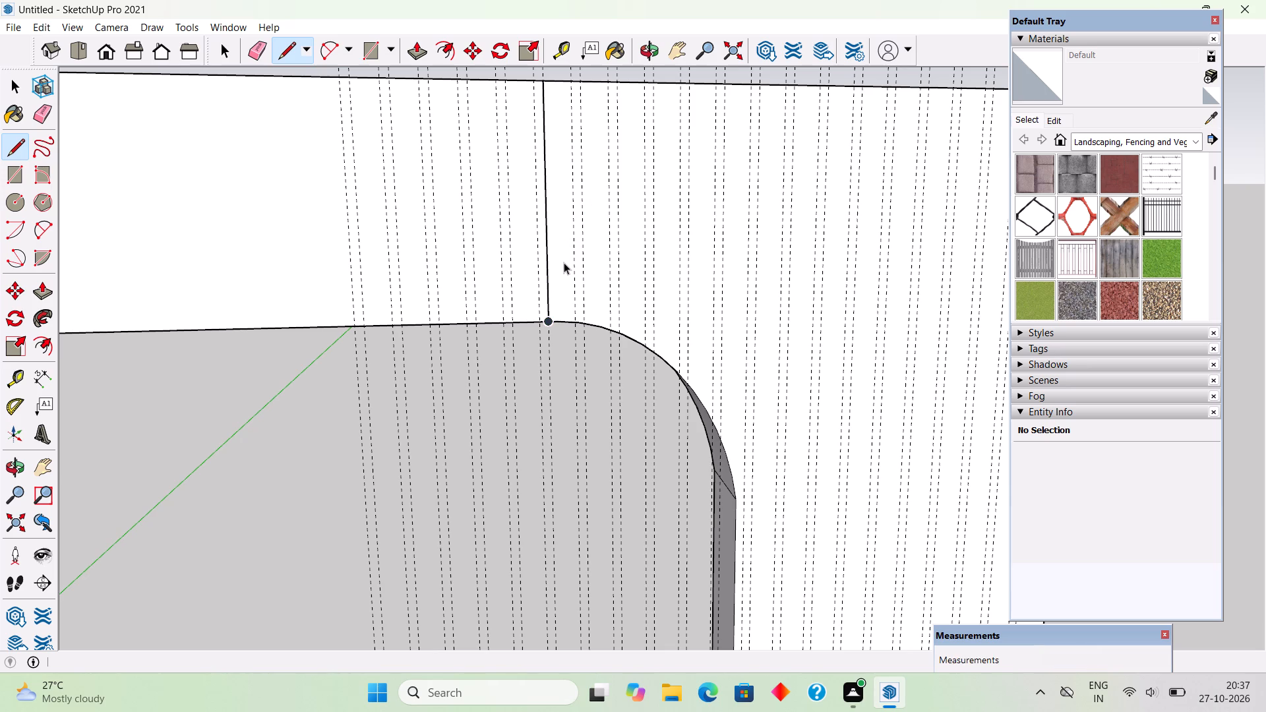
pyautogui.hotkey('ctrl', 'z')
# Inside the panel group, draw a vertical line about 2' 2" long along a guide from the top edge to the arched opening.
pyautogui.tripleClick(262, 229)
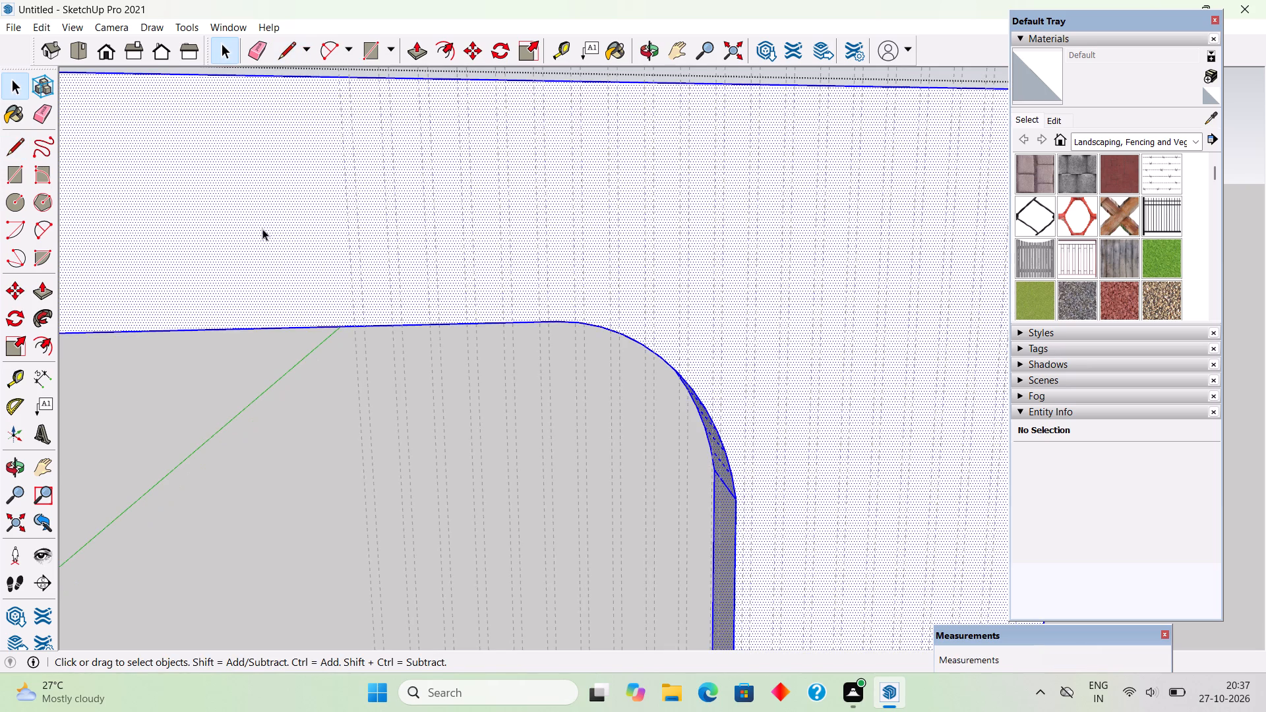
pyautogui.scroll(-4, 262, 229)
pyautogui.scroll(1, 391, 142)
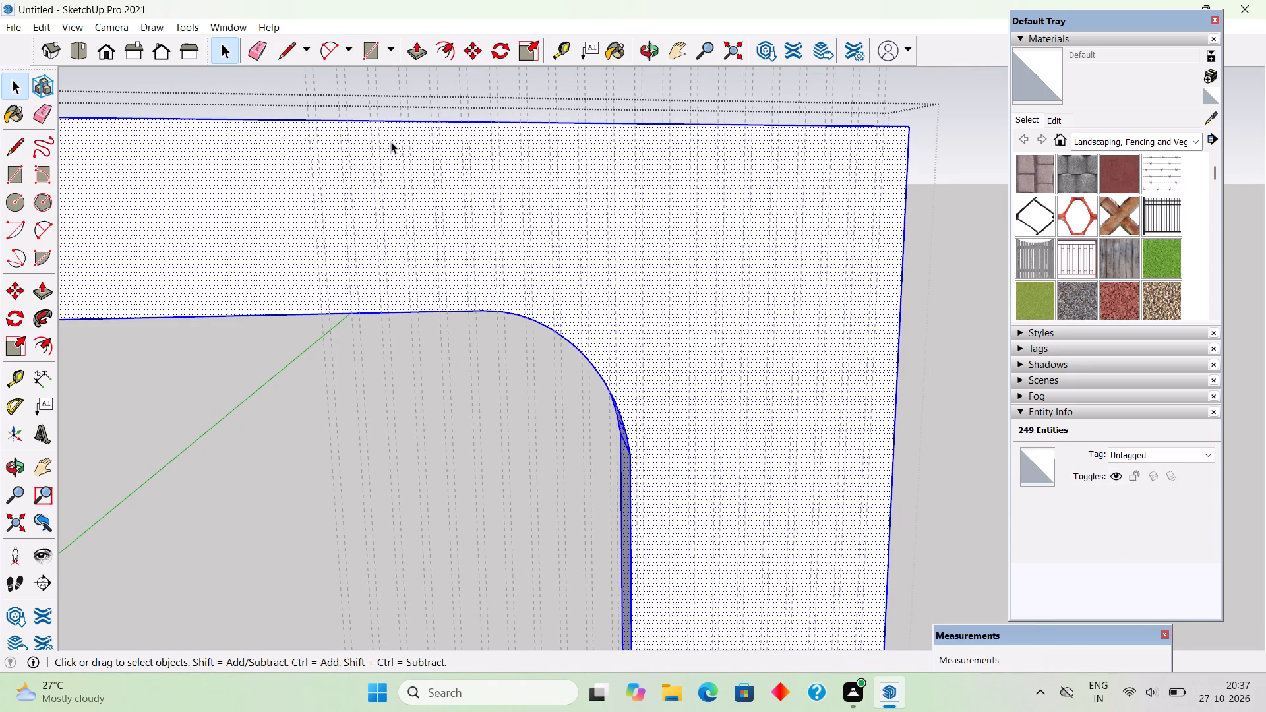
pyautogui.press('l')
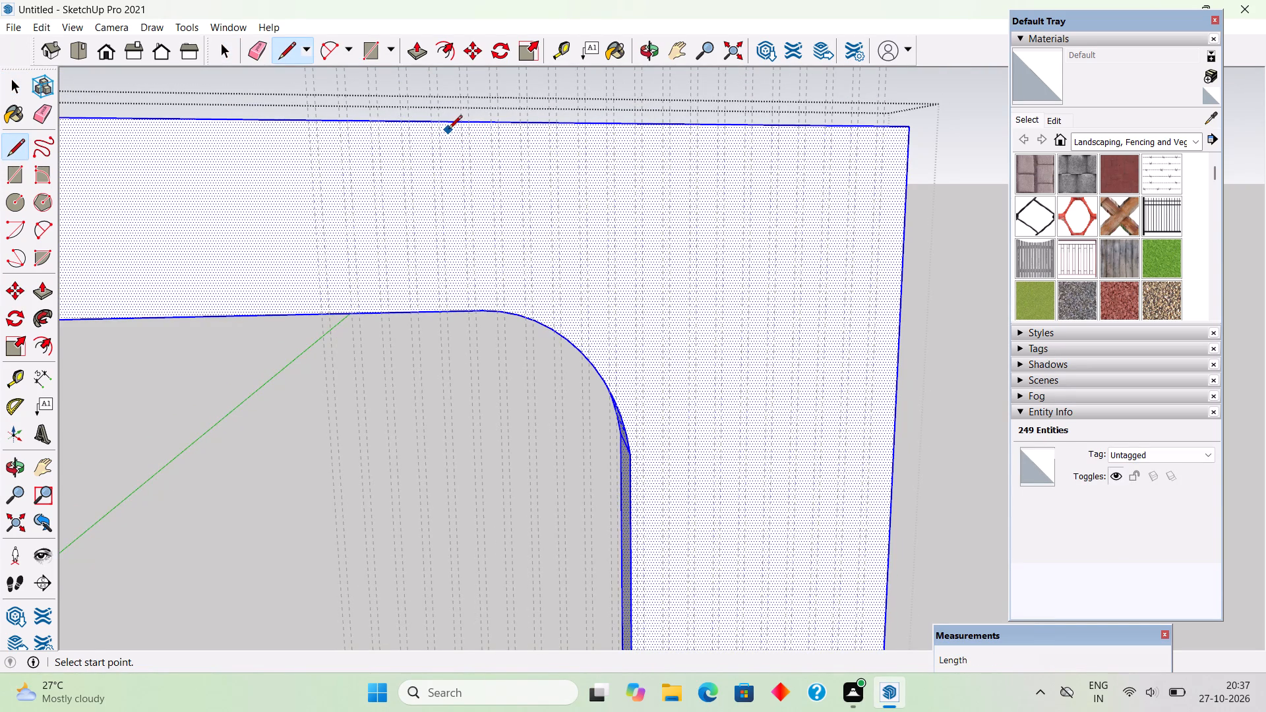
pyautogui.click(438, 121)
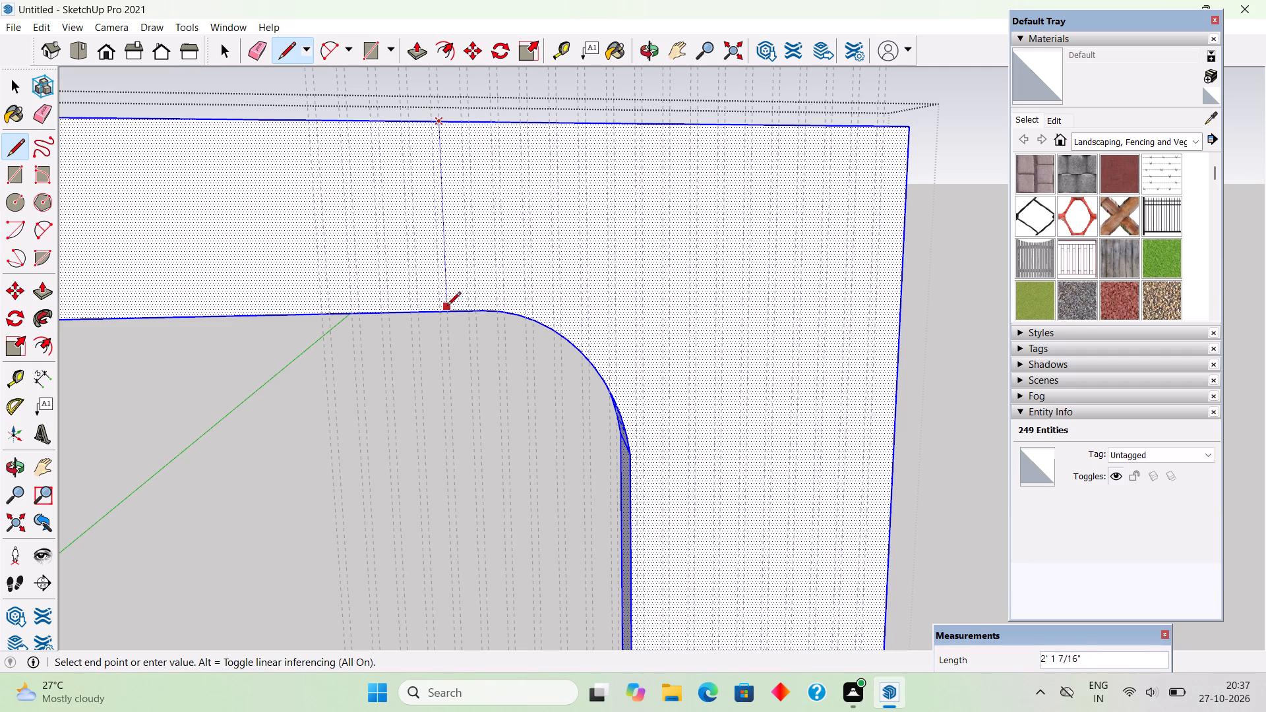
pyautogui.scroll(12, 446, 314)
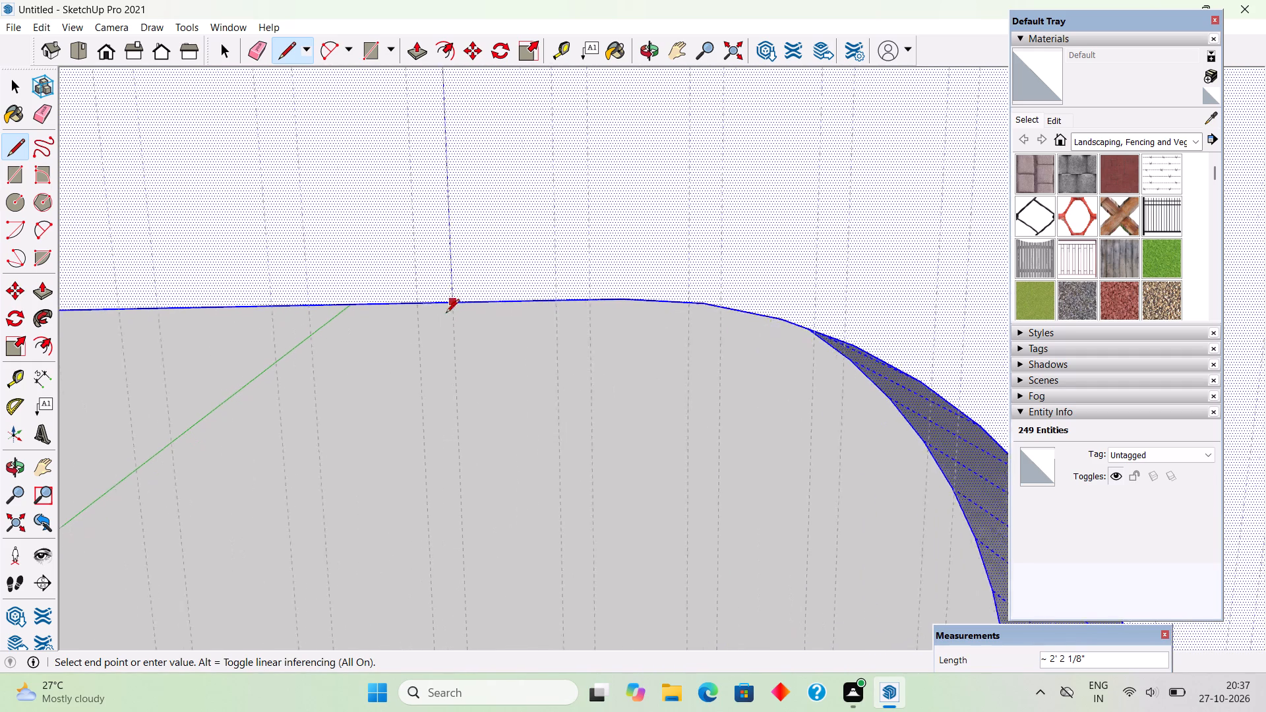
pyautogui.scroll(1, 446, 314)
pyautogui.click(455, 304)
# Draw two vertical lines about 2' 2" long along the next pair of guides, from the panel's top edge to the arched opening's edge.
pyautogui.scroll(-6, 451, 328)
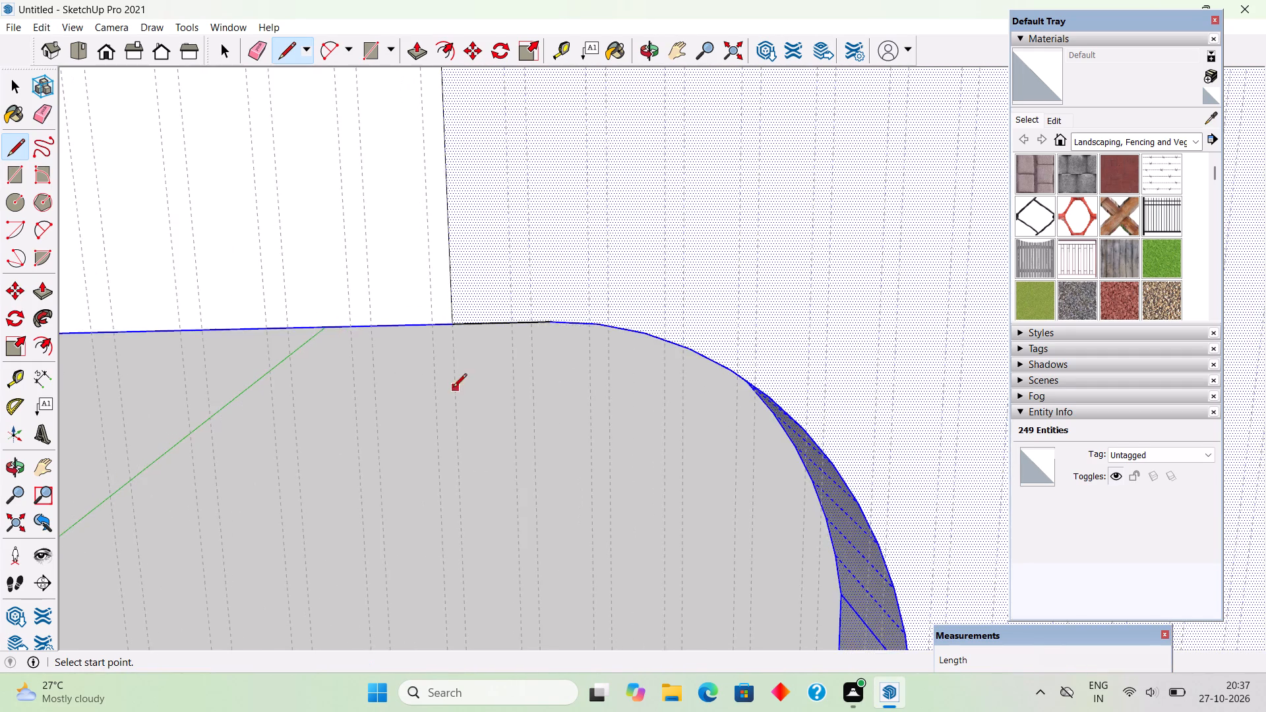
pyautogui.scroll(-6, 454, 402)
pyautogui.scroll(-5, 475, 225)
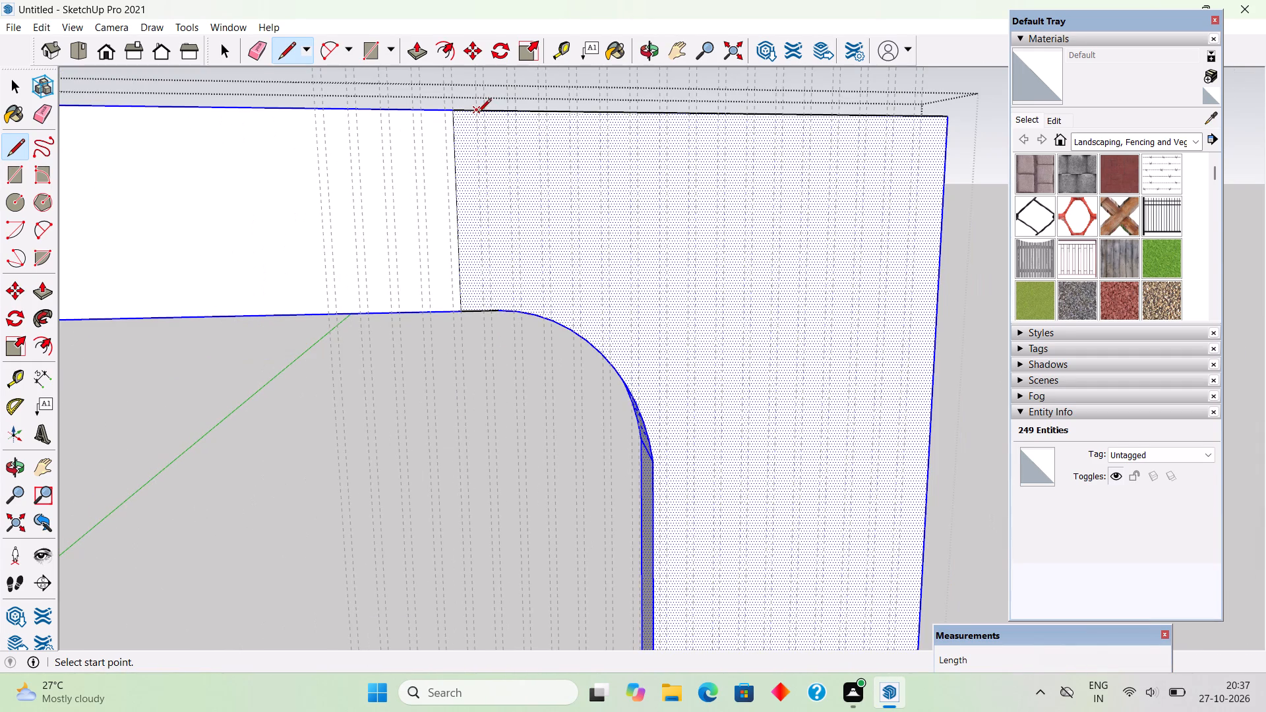
pyautogui.click(477, 113)
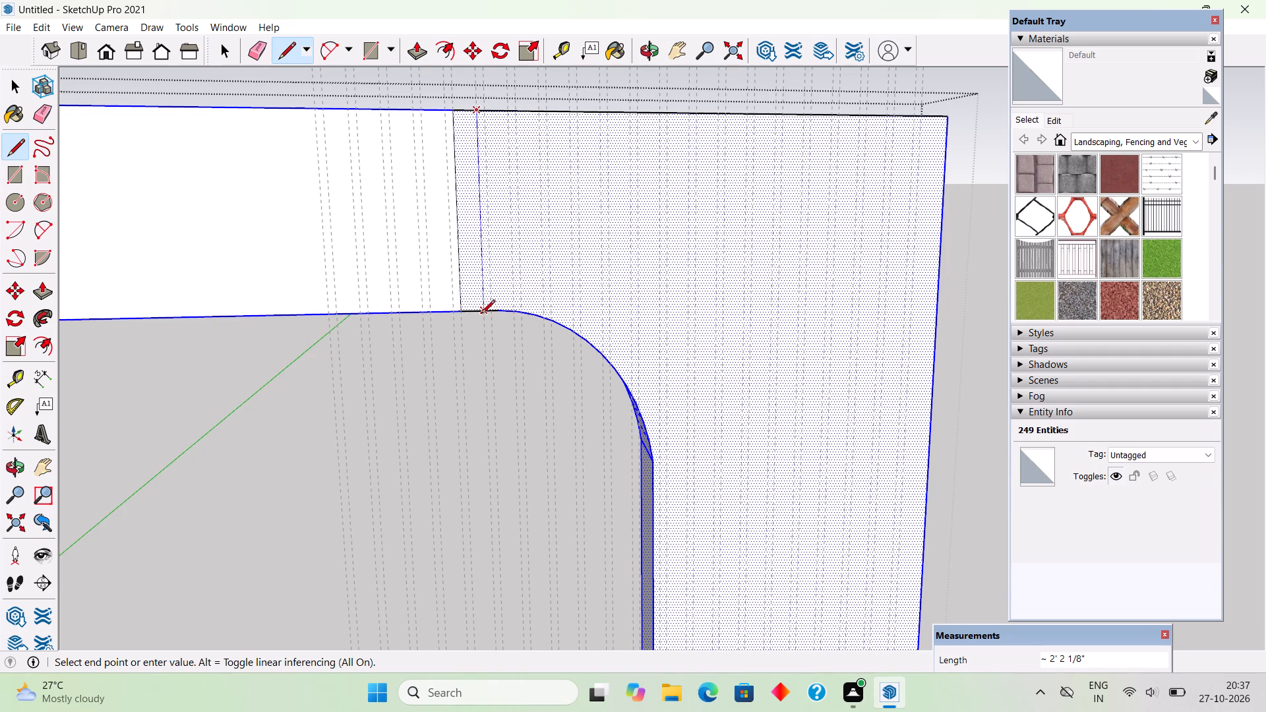
pyautogui.click(481, 314)
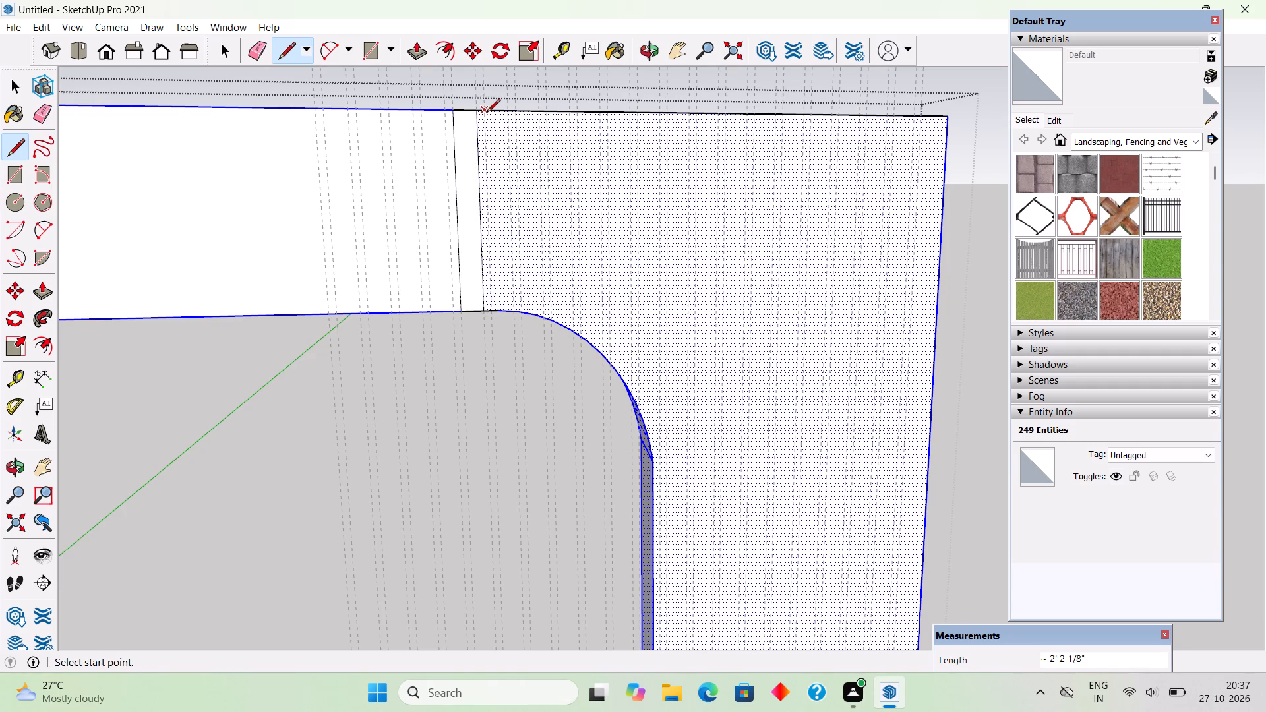
pyautogui.click(487, 113)
pyautogui.click(498, 304)
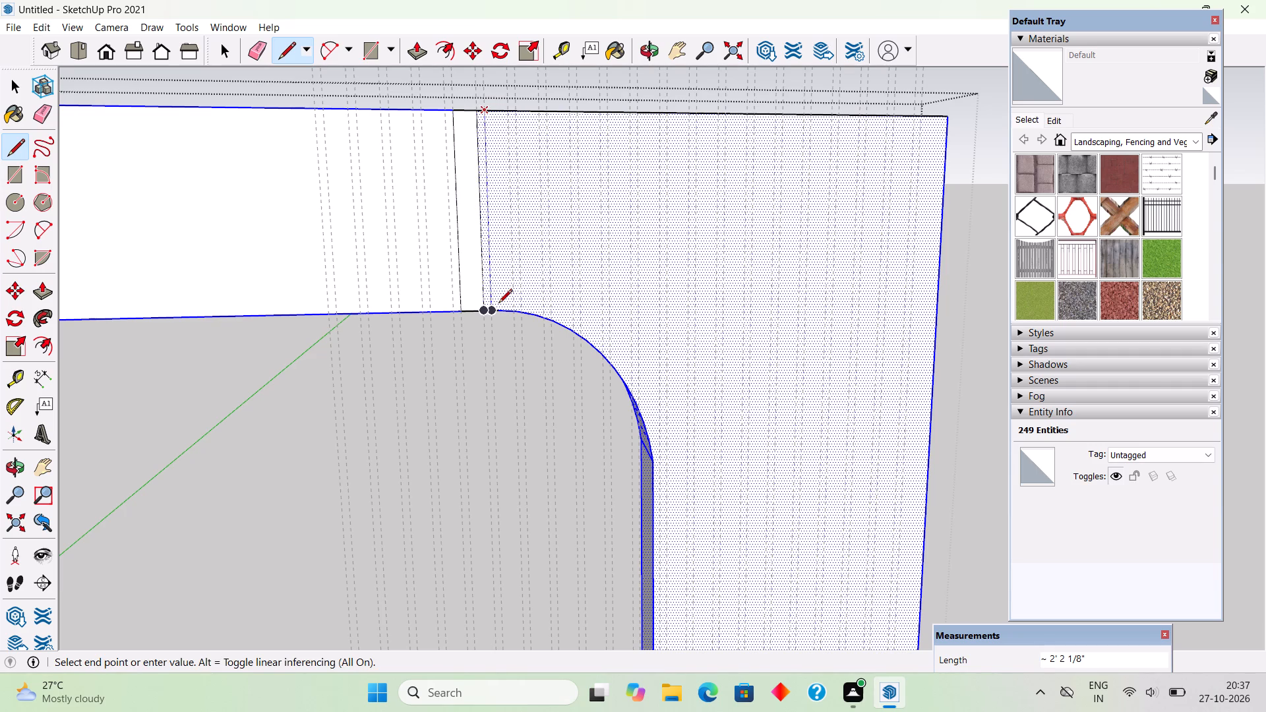
# Draw vertical lines about 2' 2 1/4" and 2' 2 1/2" long along the next guide pair, from the top edge to the start of the opening's curve.
pyautogui.click(506, 115)
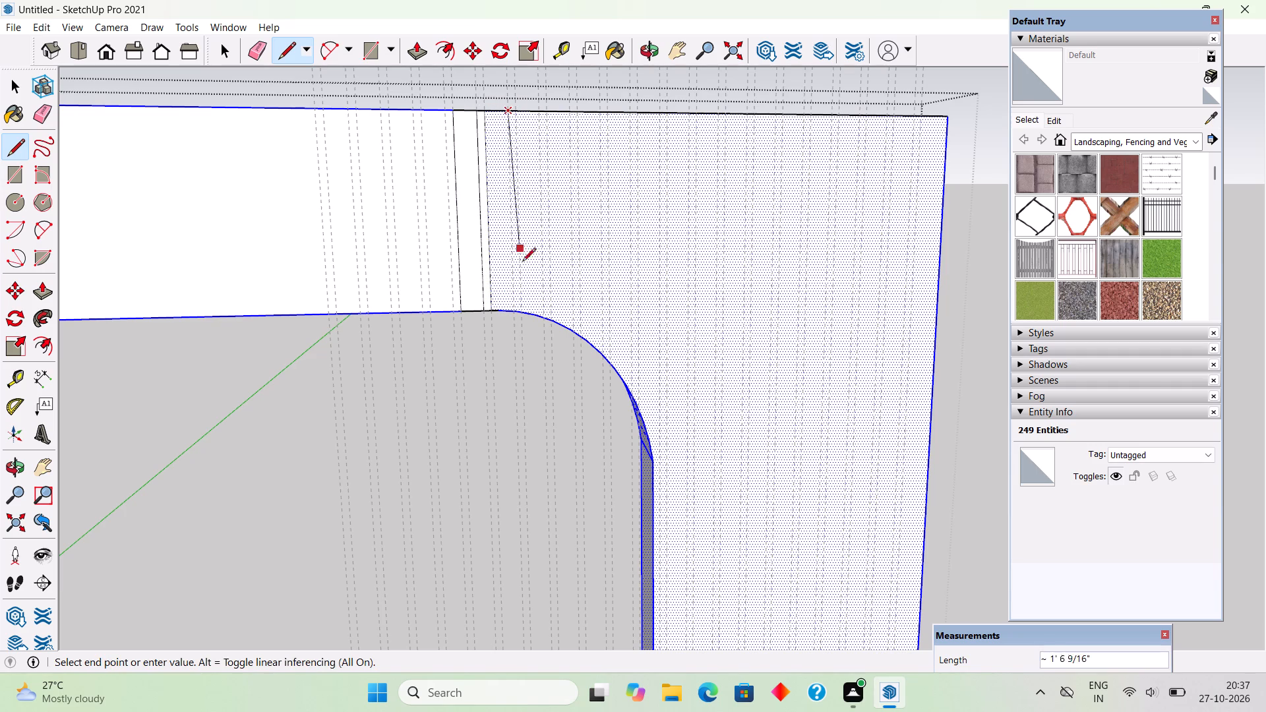
pyautogui.scroll(3, 507, 315)
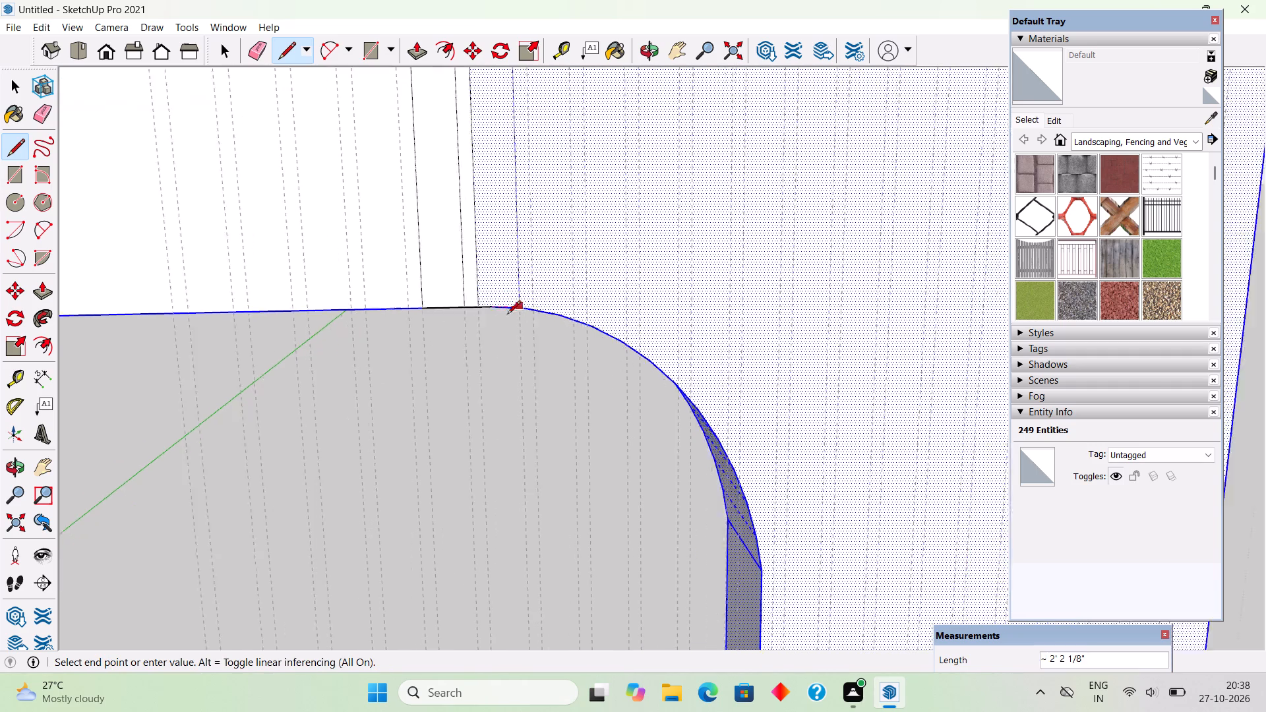
pyautogui.scroll(9, 507, 315)
pyautogui.click(528, 297)
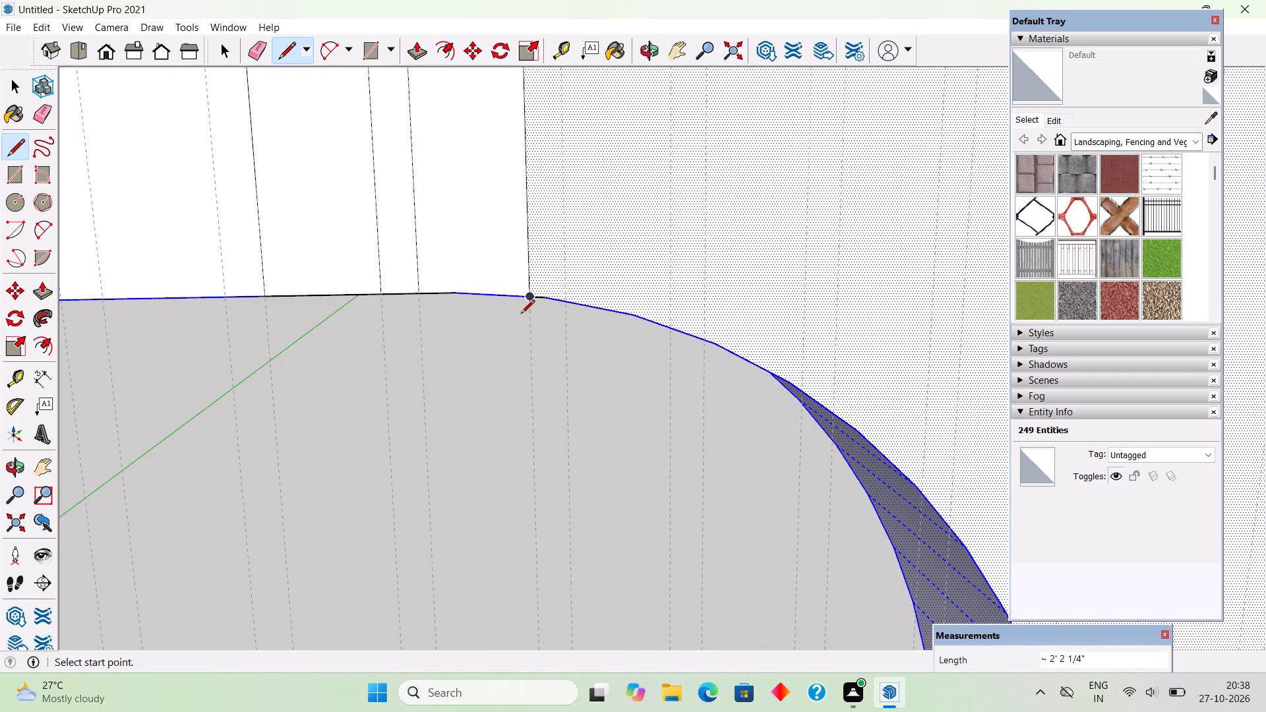
pyautogui.scroll(-9, 506, 386)
pyautogui.scroll(-3, 551, 201)
pyautogui.scroll(4, 529, 102)
pyautogui.click(522, 105)
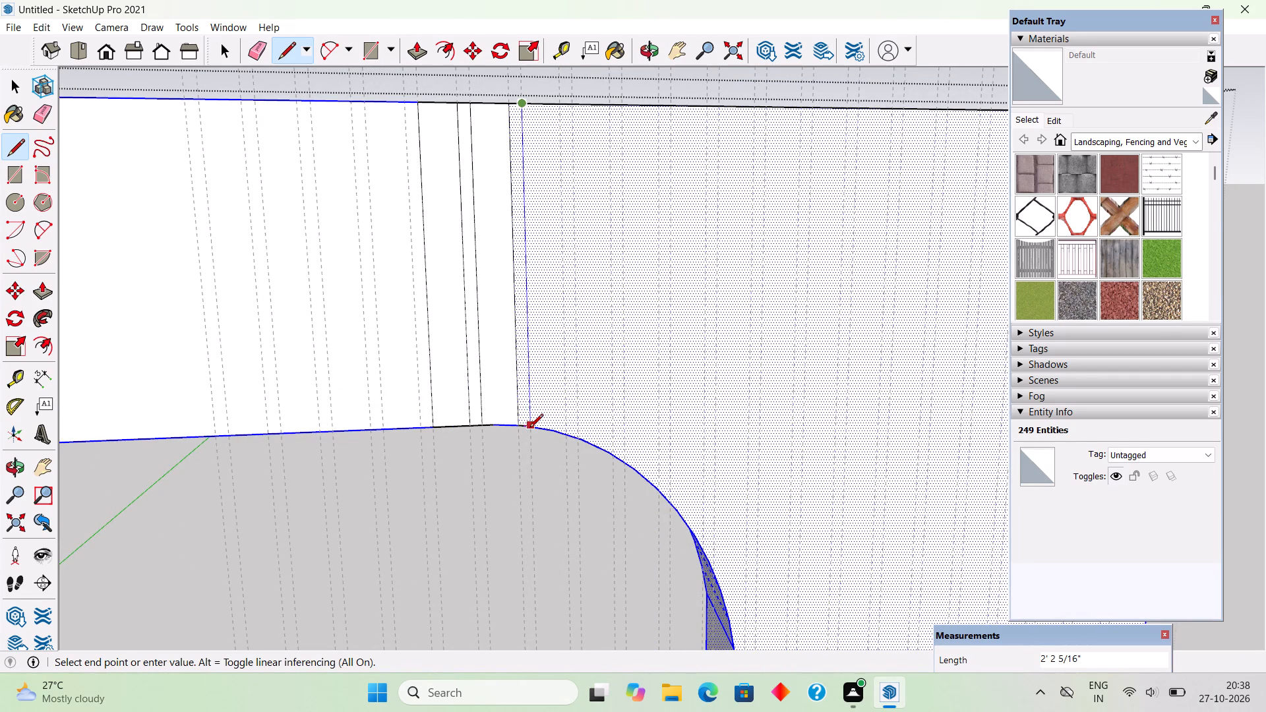
pyautogui.scroll(12, 533, 427)
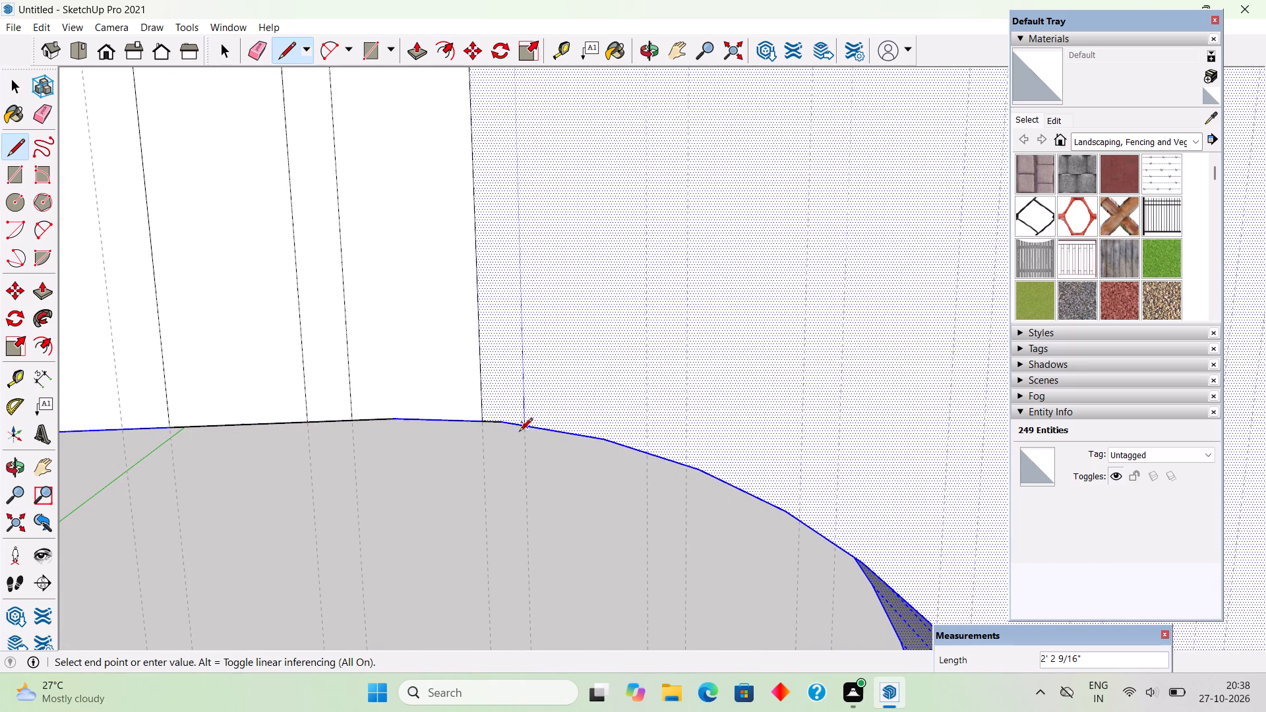
pyautogui.click(529, 428)
# Draw vertical lines about 2' 3" and 2' 3 5/8" long along the next guide pair, from the top edge to the opening's curved corner.
pyautogui.scroll(-8, 503, 475)
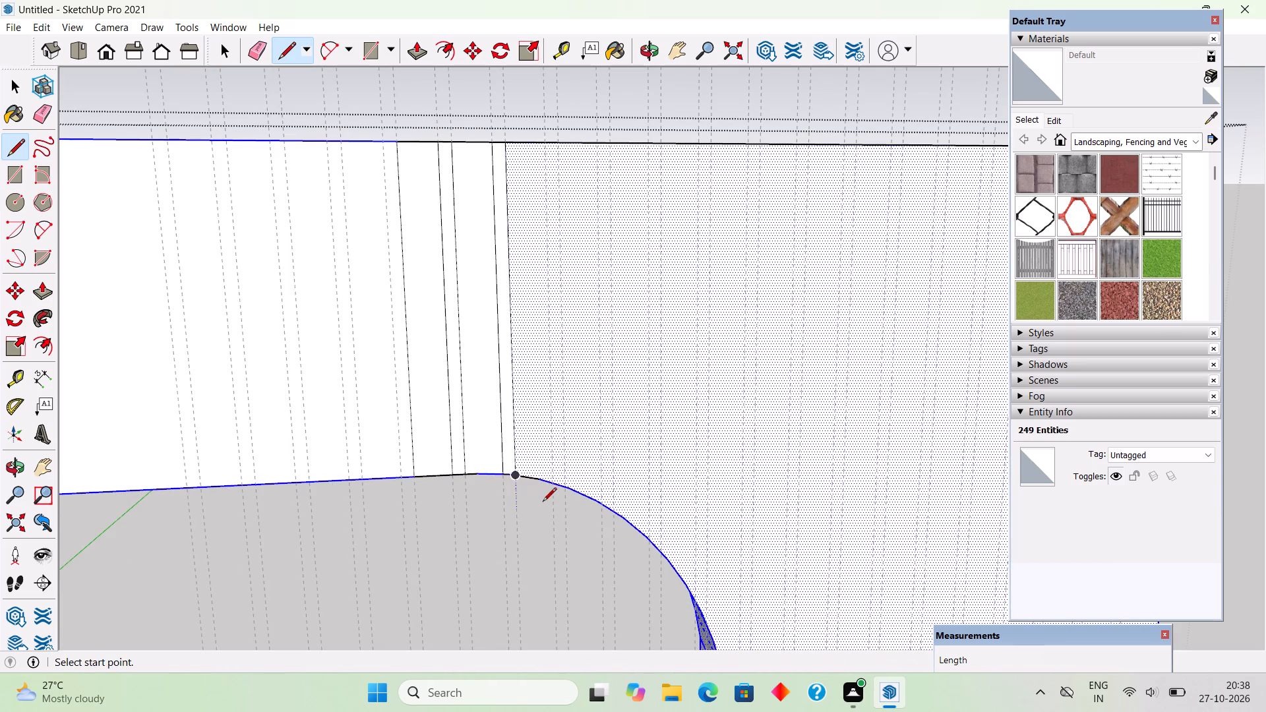
pyautogui.click(543, 142)
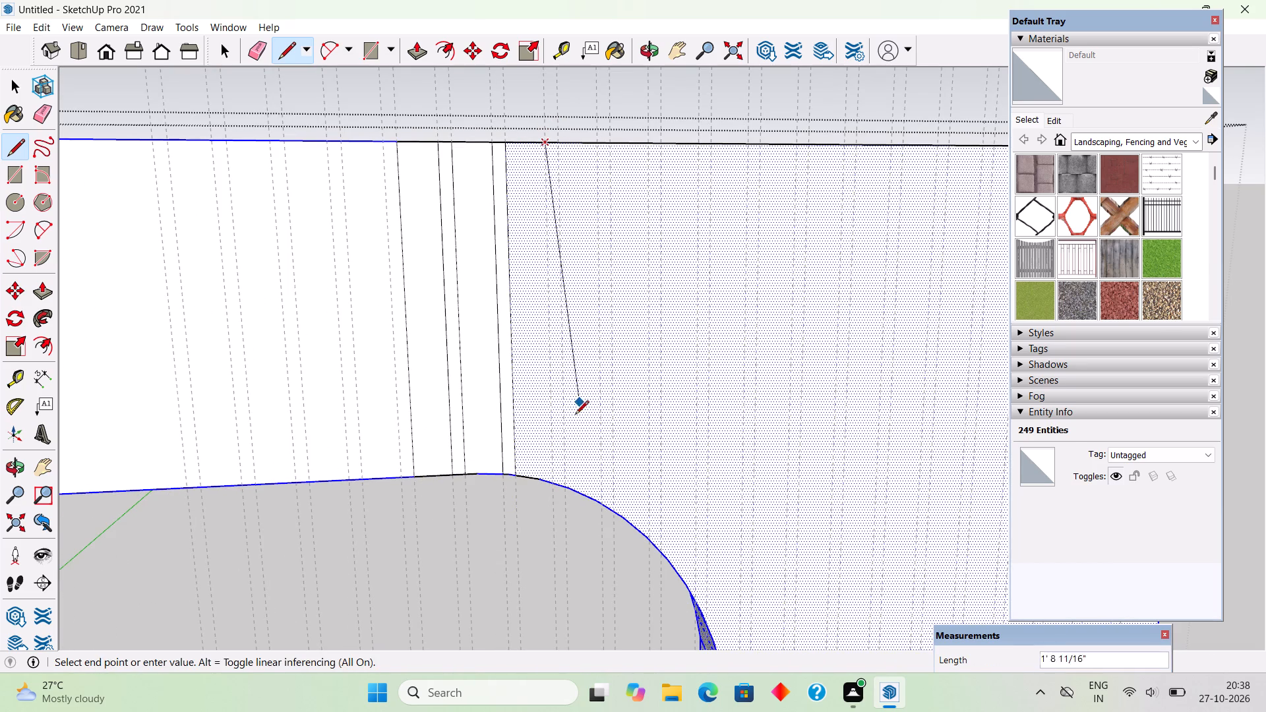
pyautogui.scroll(11, 554, 494)
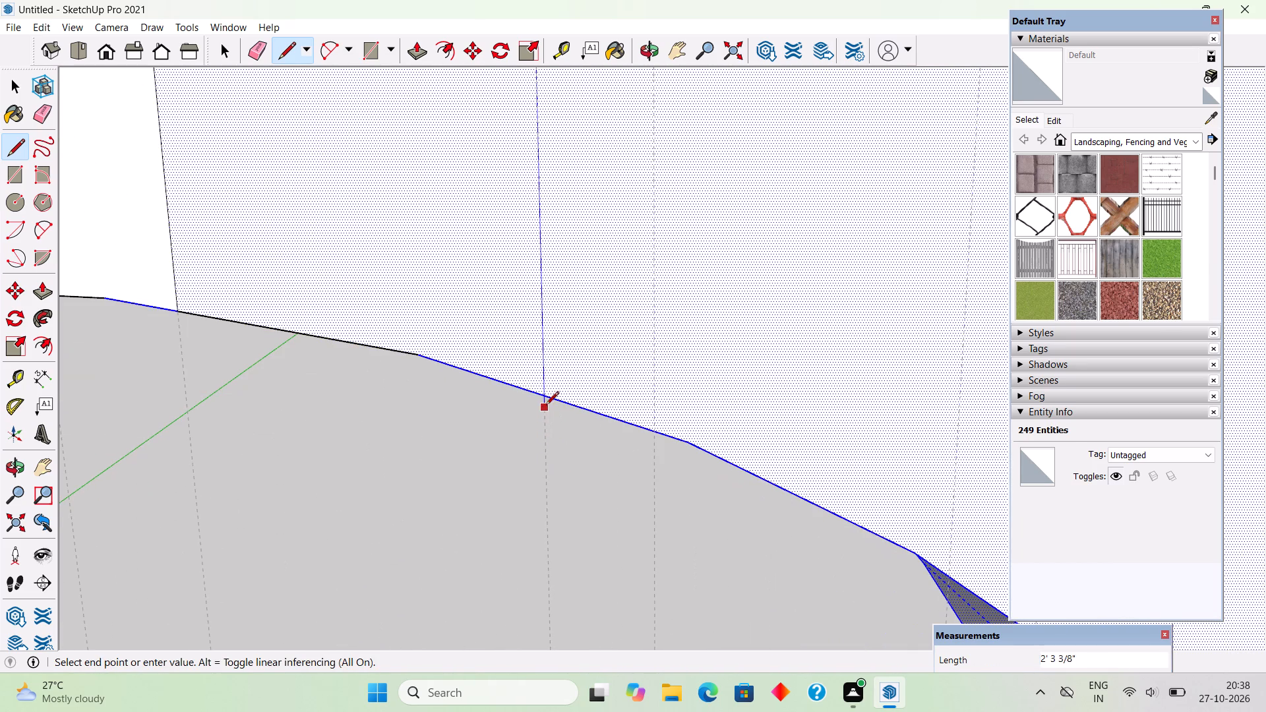
pyautogui.click(548, 400)
pyautogui.scroll(-4, 518, 436)
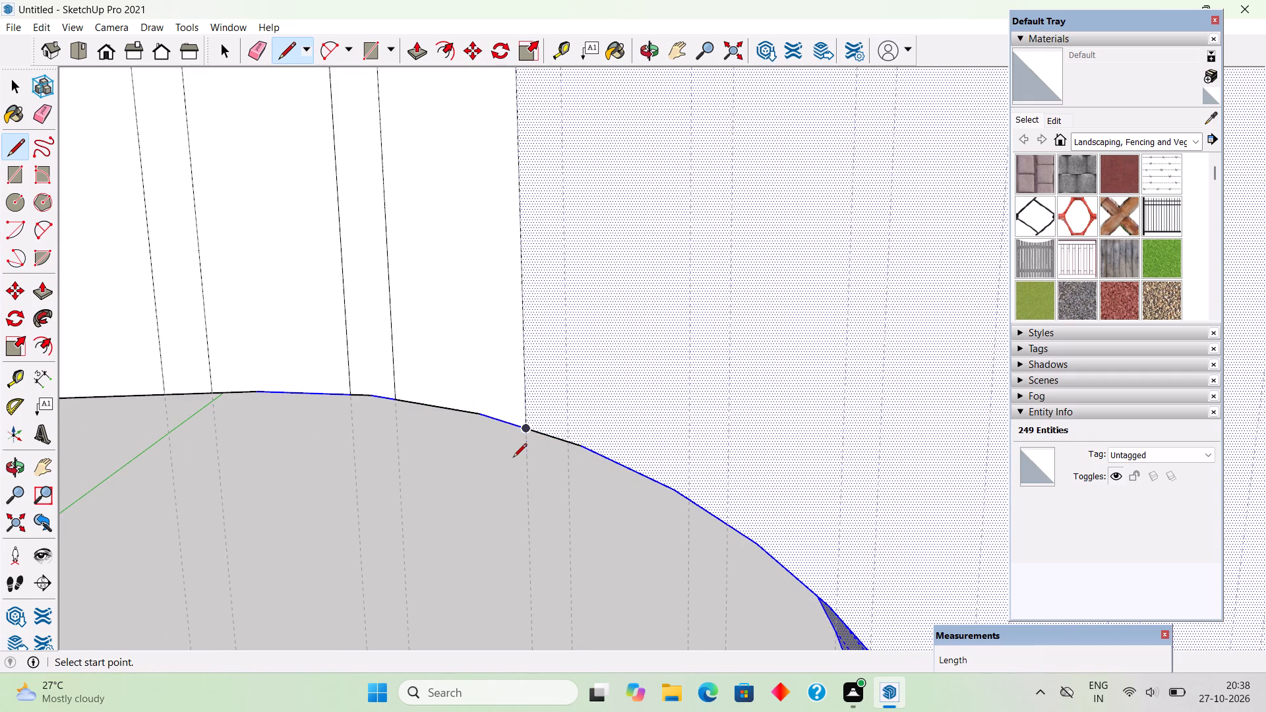
pyautogui.scroll(-10, 512, 460)
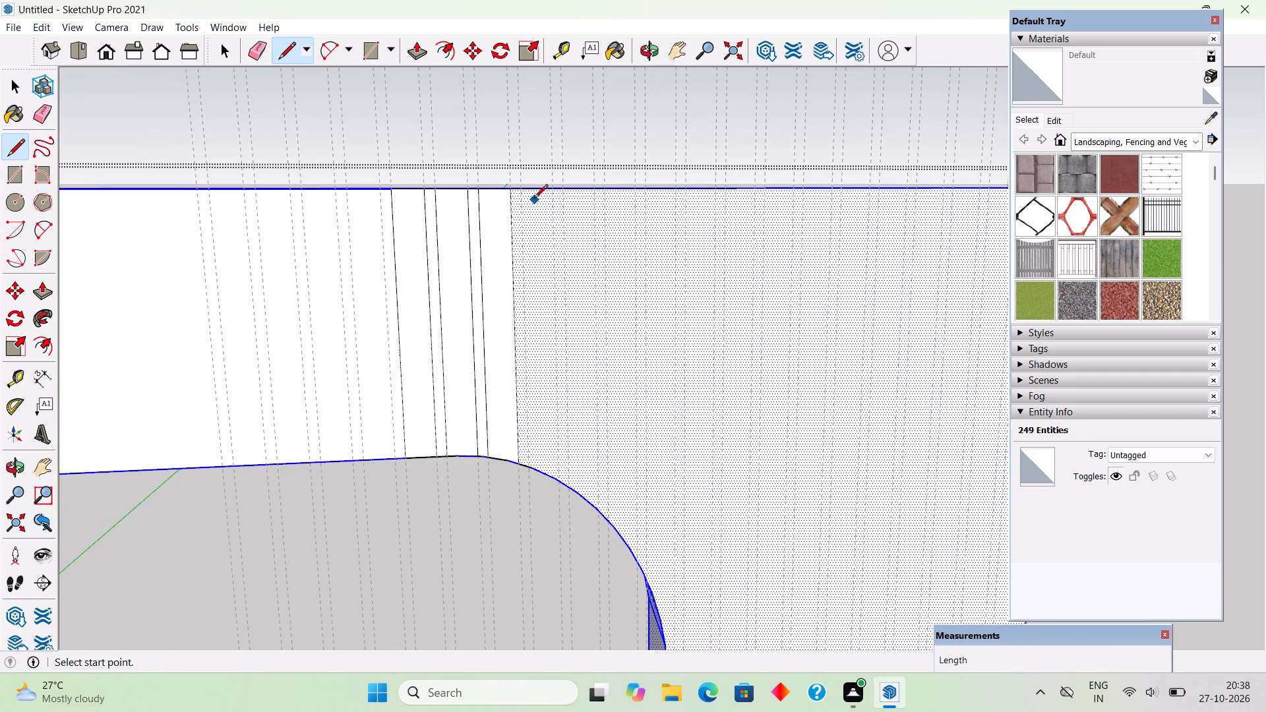
pyautogui.click(524, 191)
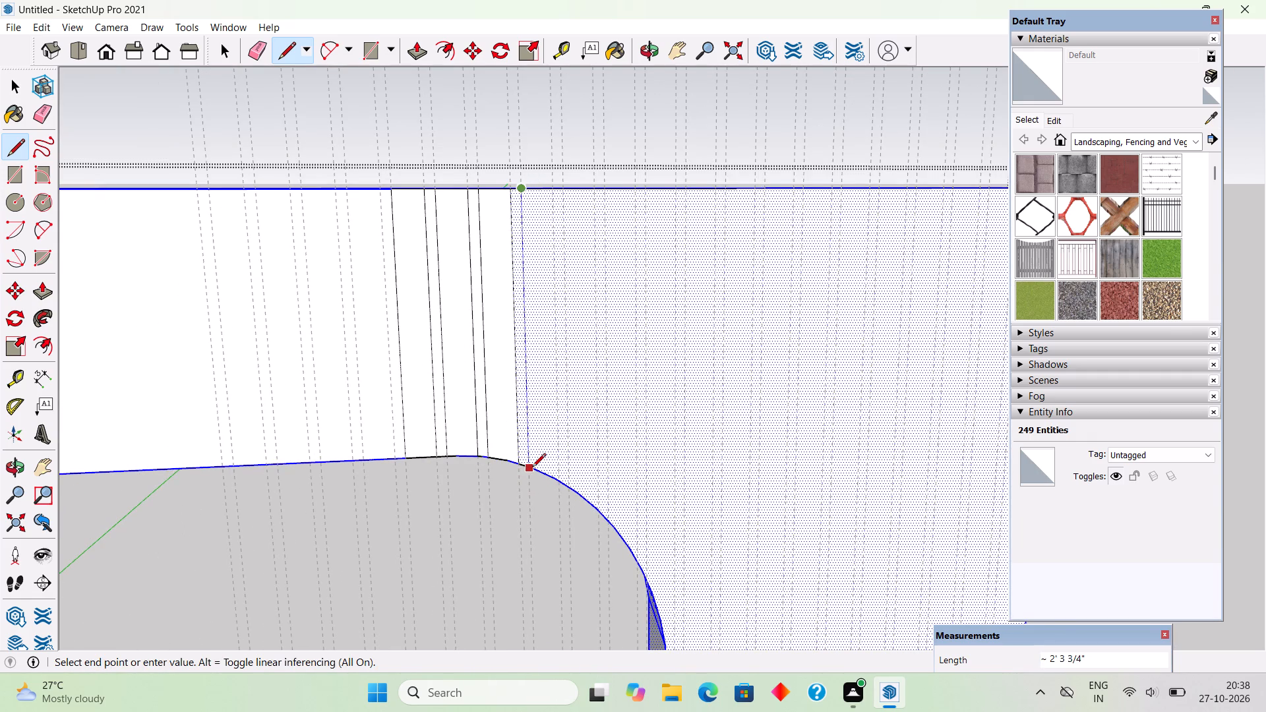
pyautogui.scroll(12, 528, 475)
pyautogui.click(526, 453)
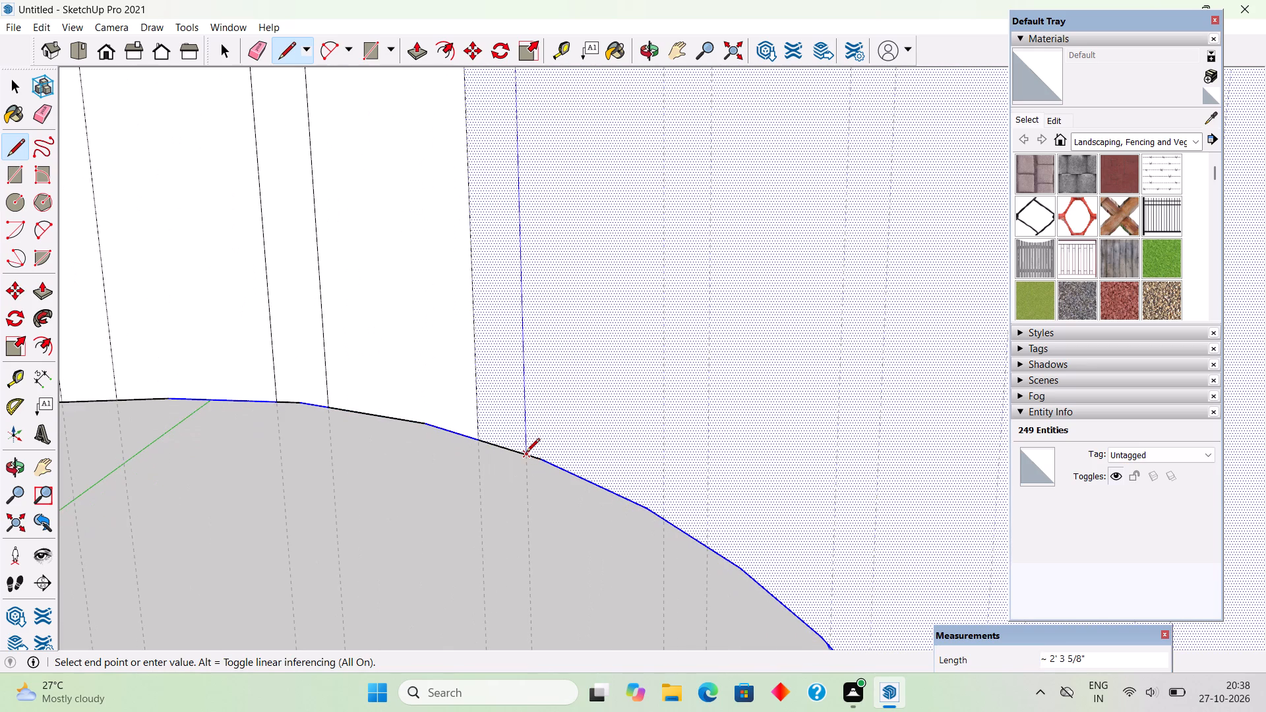
# Draw vertical lines about 2' 5" and 2' 6" long along the next guide pair, between the top edge and the opening's curved corner.
pyautogui.scroll(-11, 469, 552)
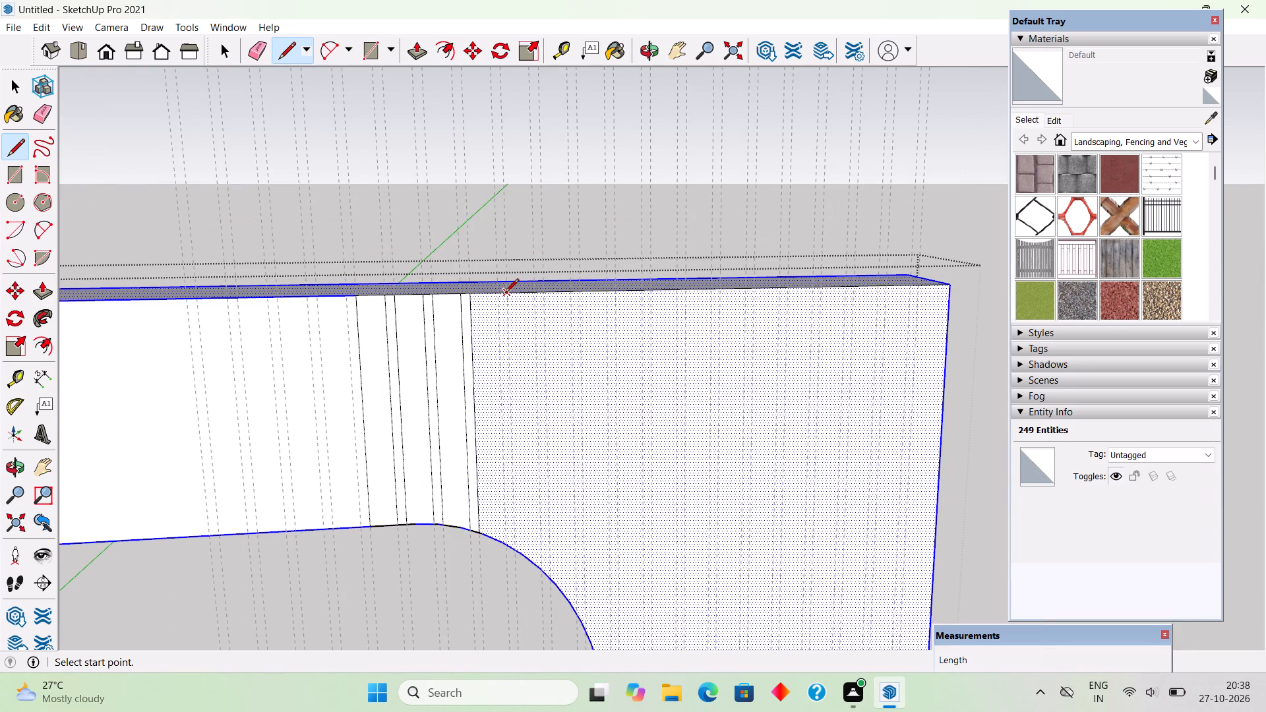
pyautogui.click(497, 293)
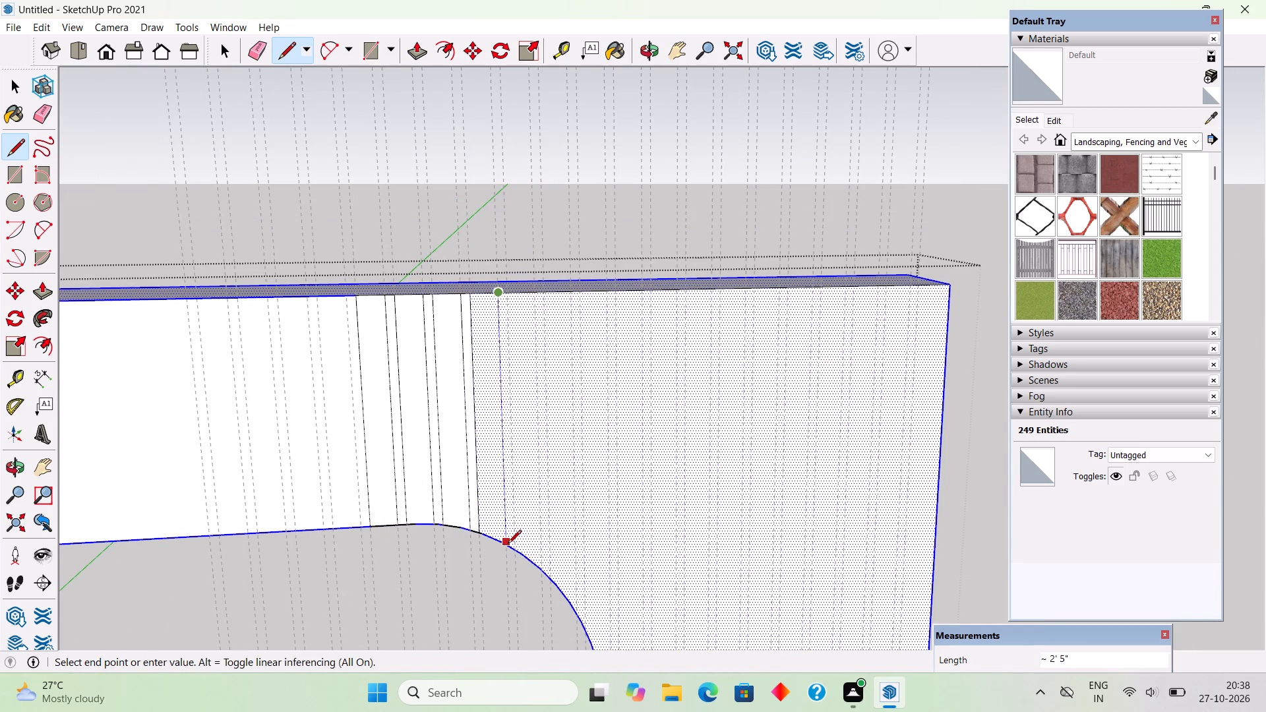
pyautogui.scroll(17, 504, 553)
pyautogui.scroll(-6, 510, 525)
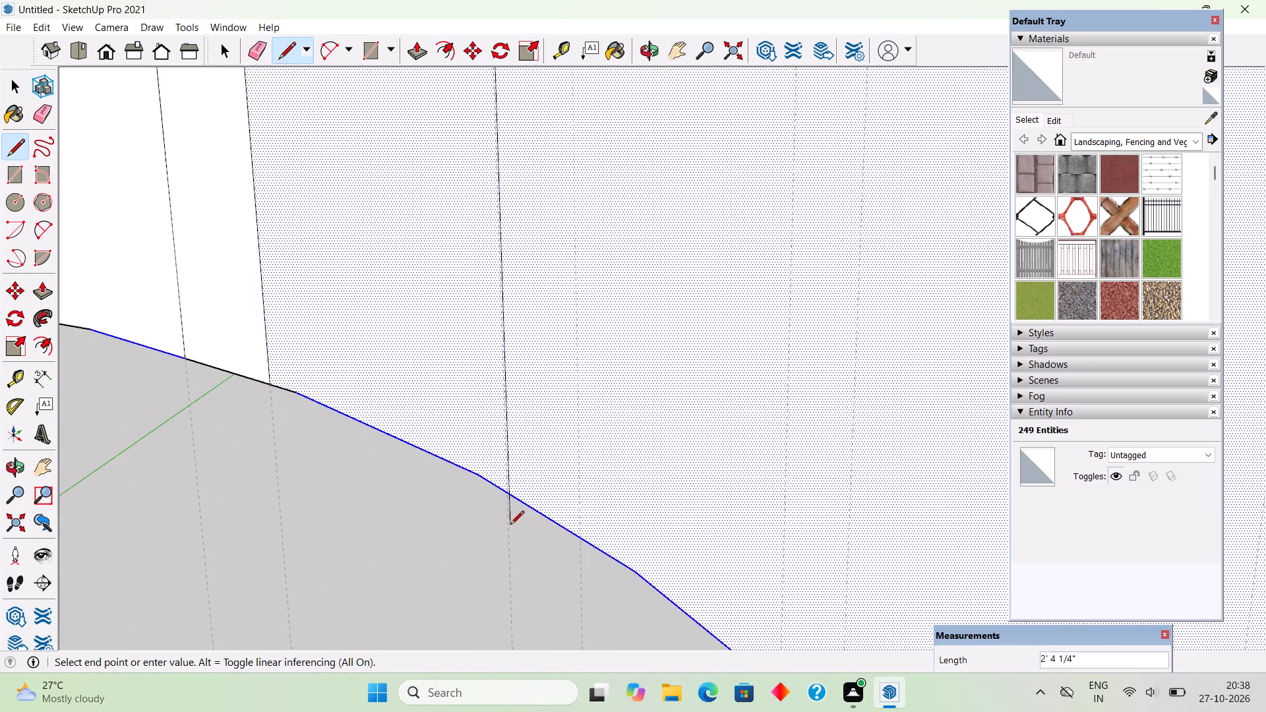
pyautogui.click(512, 504)
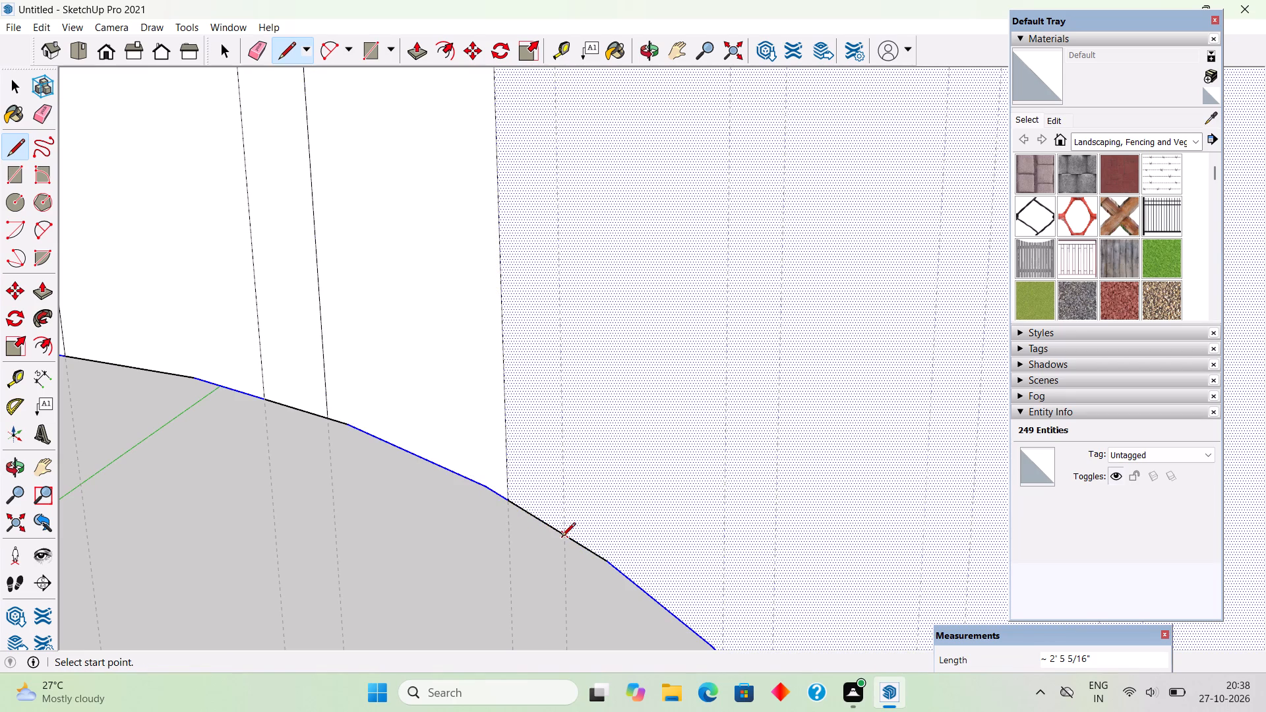
pyautogui.click(562, 537)
pyautogui.scroll(-16, 561, 521)
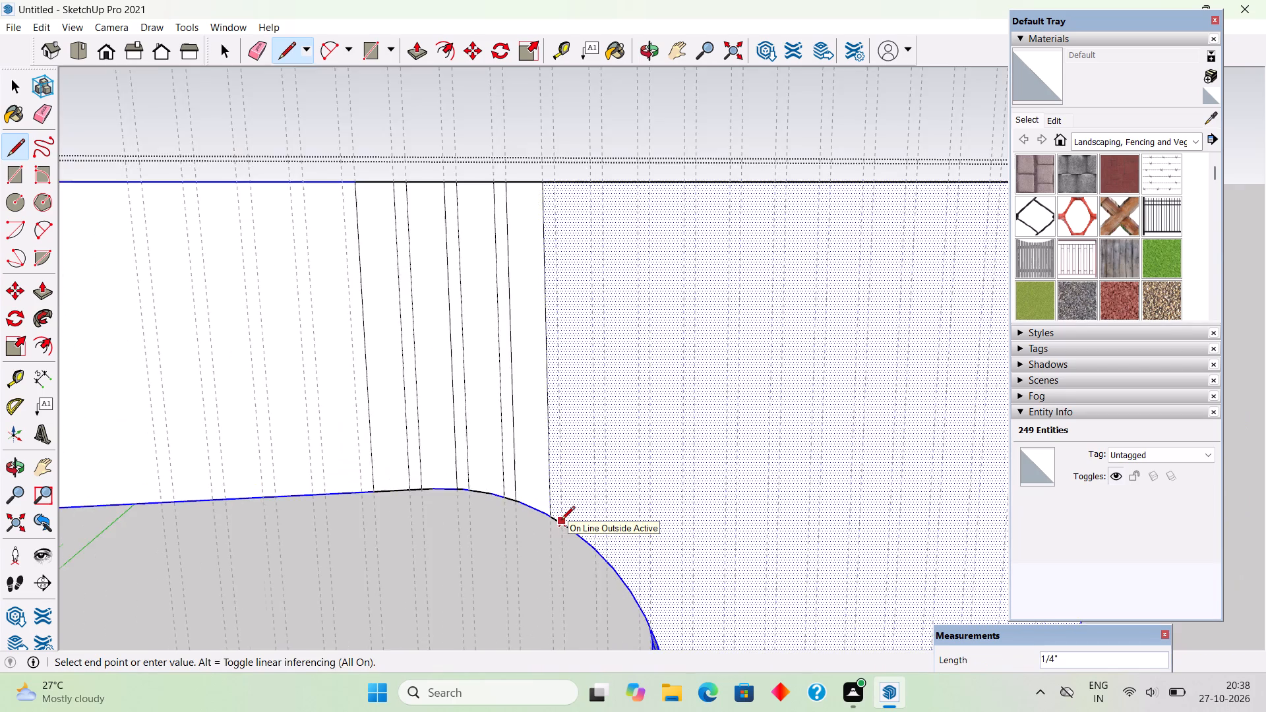
pyautogui.scroll(-6, 561, 521)
pyautogui.scroll(10, 551, 314)
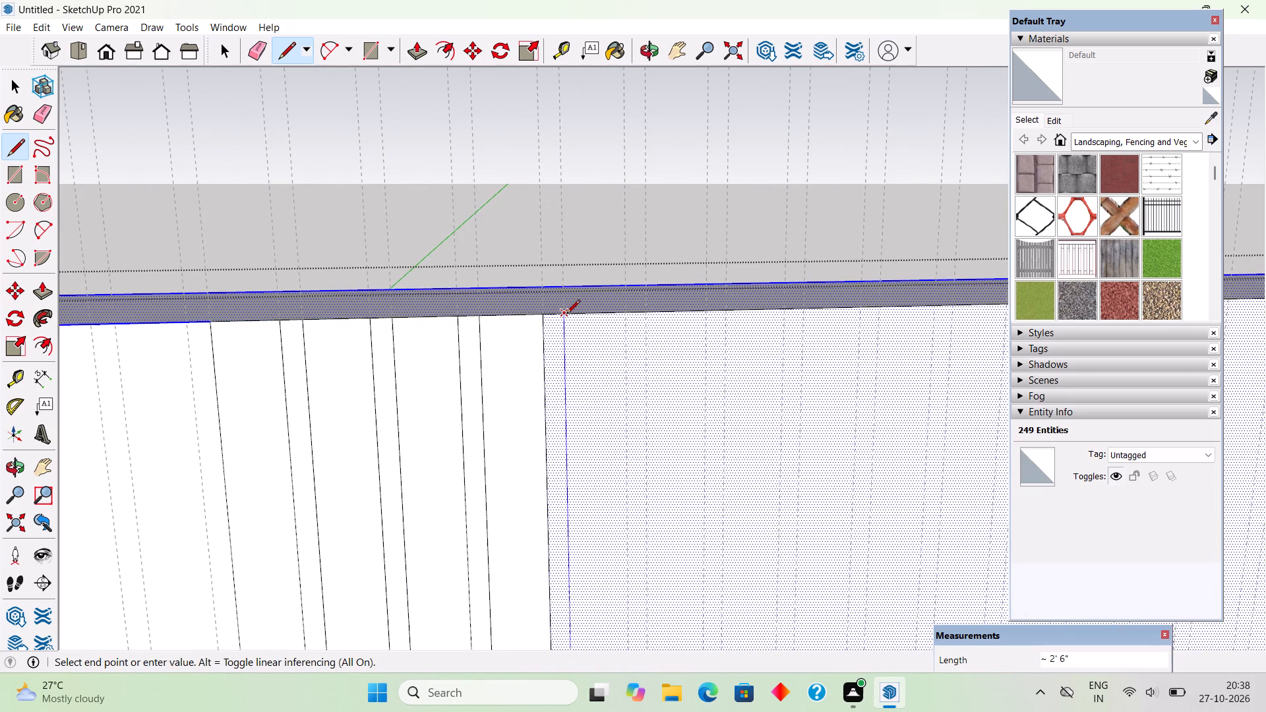
pyautogui.click(561, 316)
# Draw a vertical line about 2' 8 3/4" long along the following pair's first guide, from the top edge to the curved corner.
pyautogui.click(627, 316)
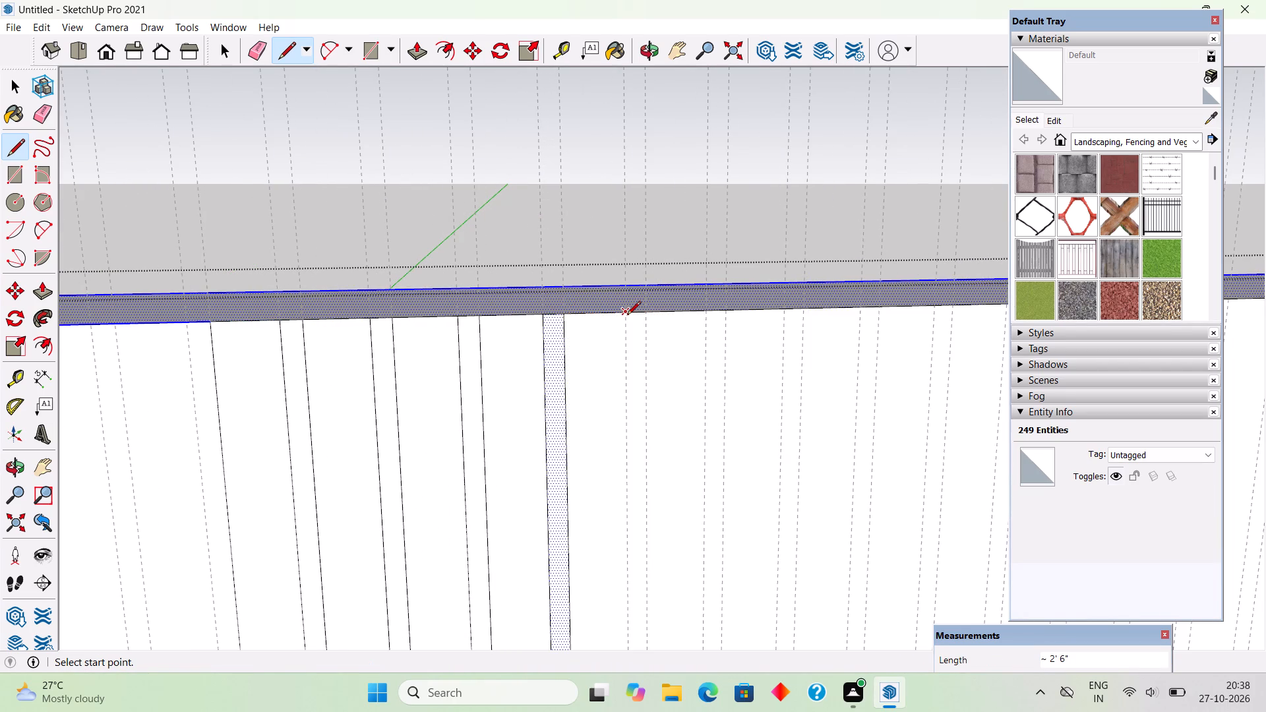
pyautogui.scroll(-5, 626, 316)
pyautogui.scroll(-5, 680, 151)
pyautogui.scroll(-3, 646, 258)
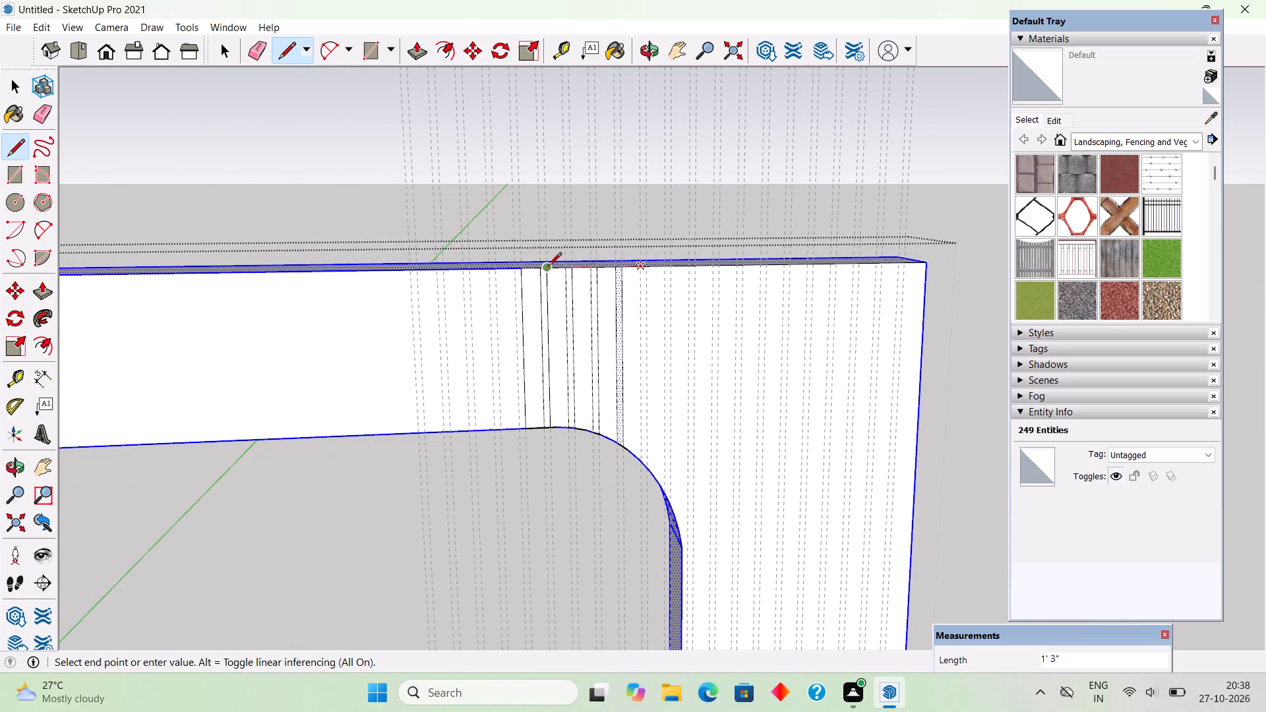
pyautogui.scroll(-5, 548, 267)
pyautogui.scroll(14, 618, 407)
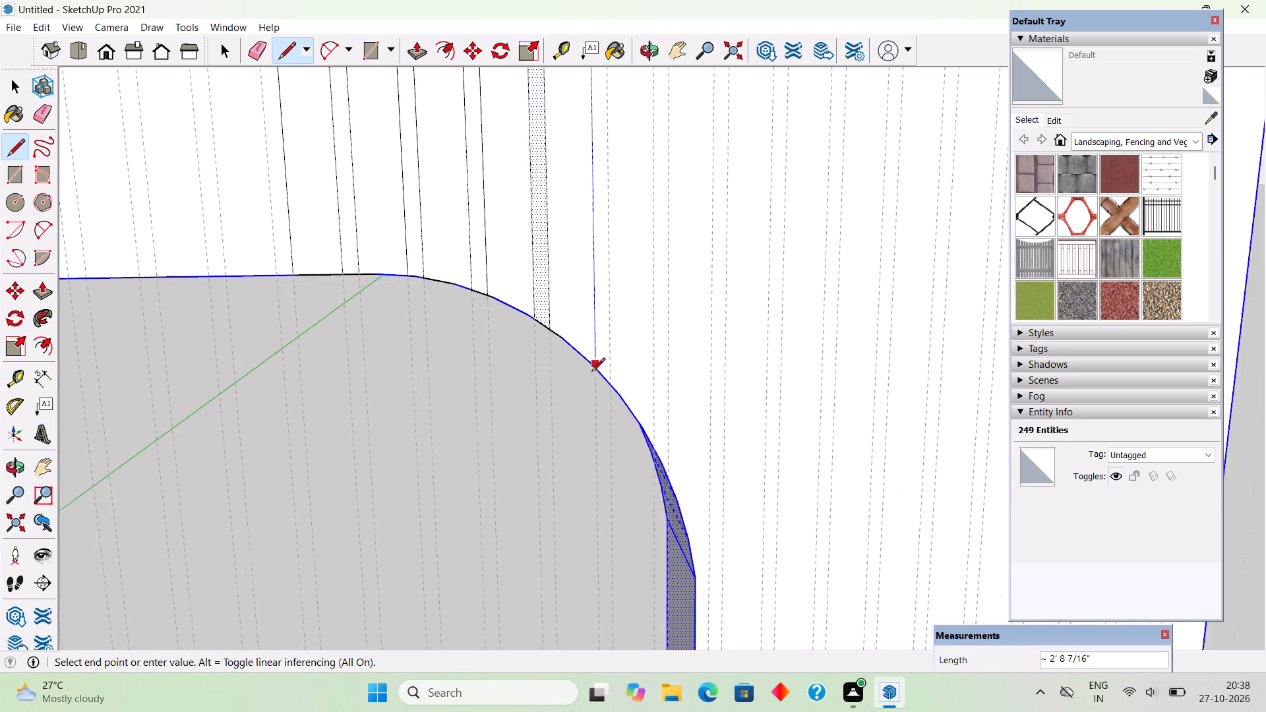
pyautogui.scroll(12, 591, 372)
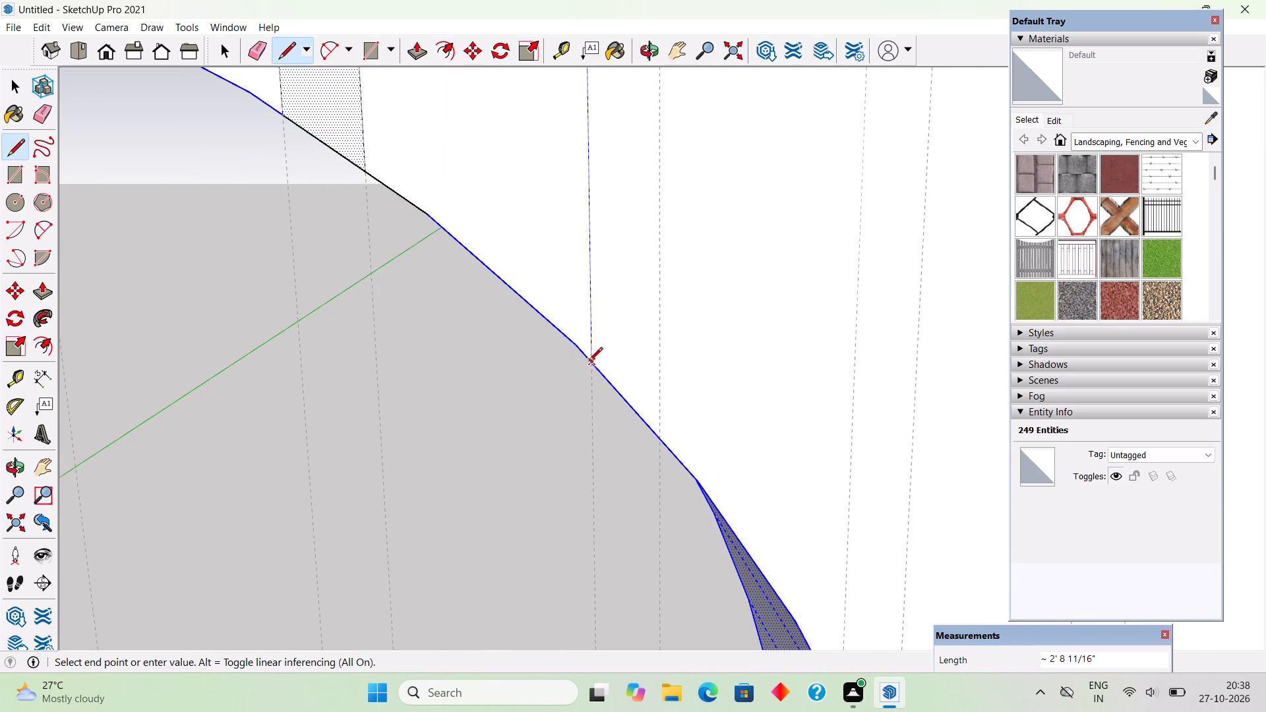
pyautogui.click(589, 362)
# Draw a vertical line about 2' 10" long along that pair's second guide, from the curved corner to the panel's top edge.
pyautogui.click(655, 438)
pyautogui.scroll(-5, 649, 471)
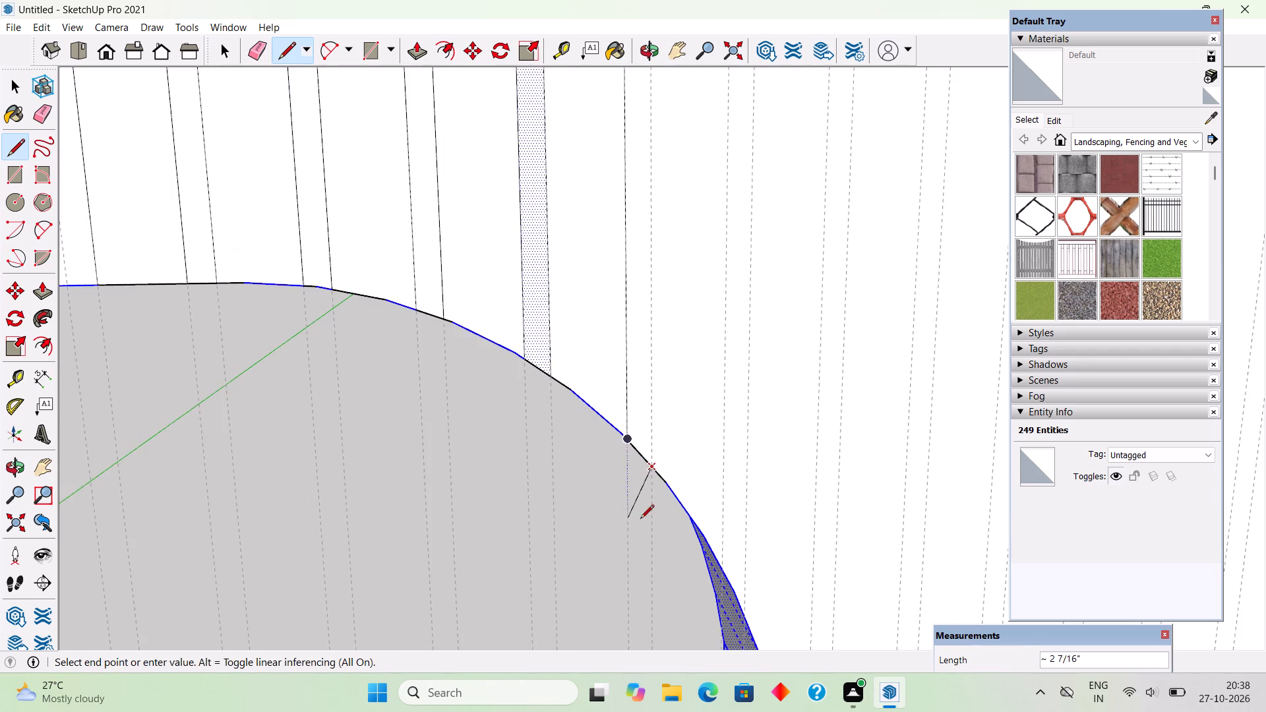
pyautogui.scroll(-11, 640, 519)
pyautogui.scroll(9, 658, 270)
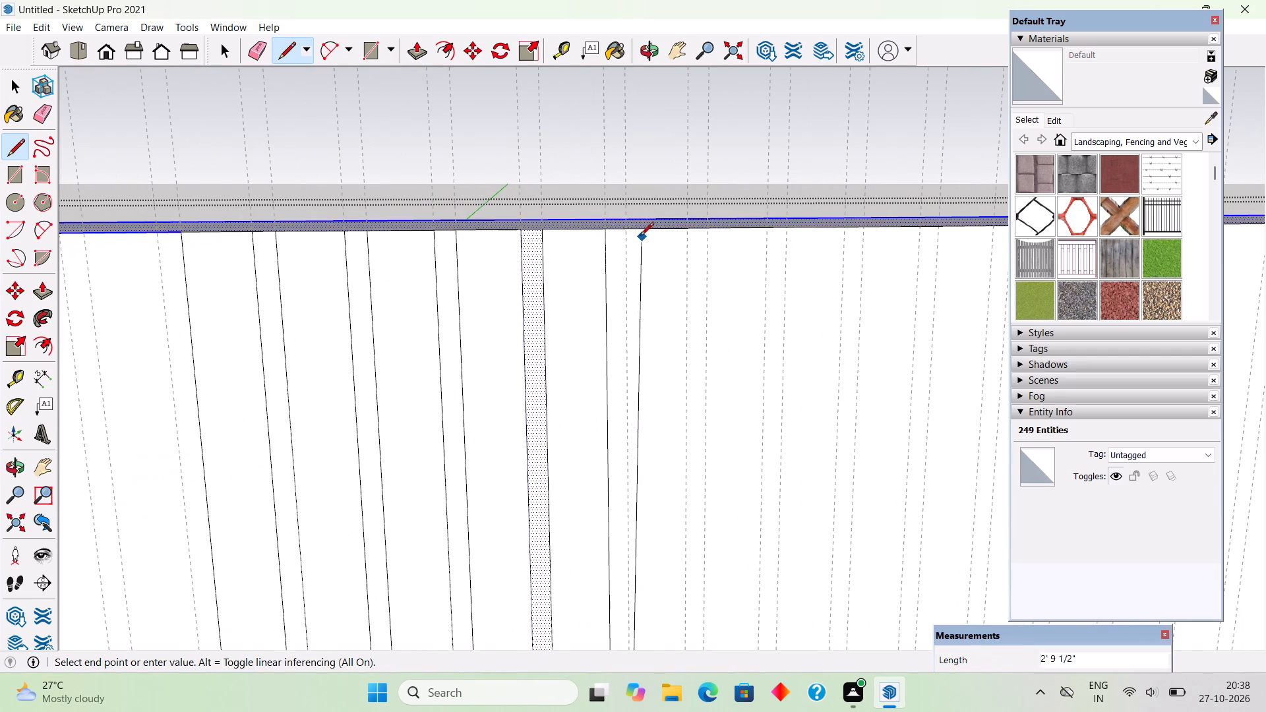
pyautogui.click(622, 230)
# Draw a vertical line along the next pair's first guide, from the panel's top edge to the steep part of the opening's curved corner.
pyautogui.click(688, 230)
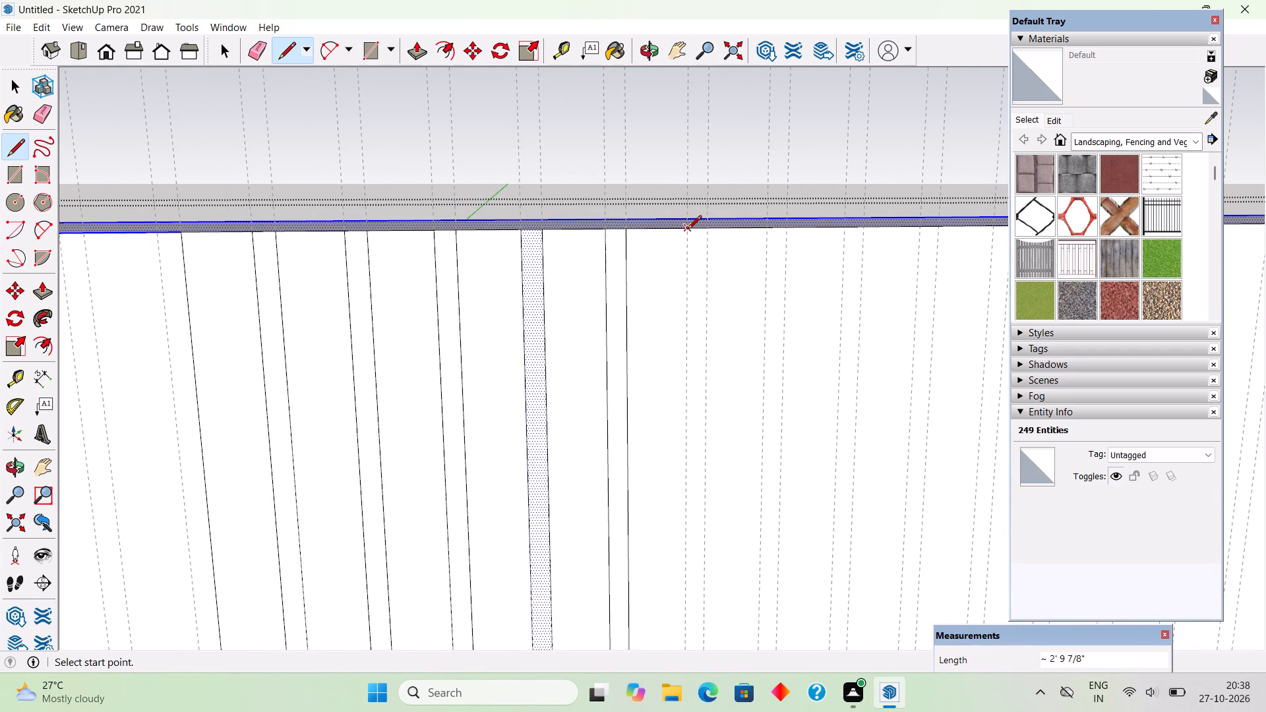
pyautogui.scroll(-8, 551, 218)
pyautogui.scroll(5, 606, 531)
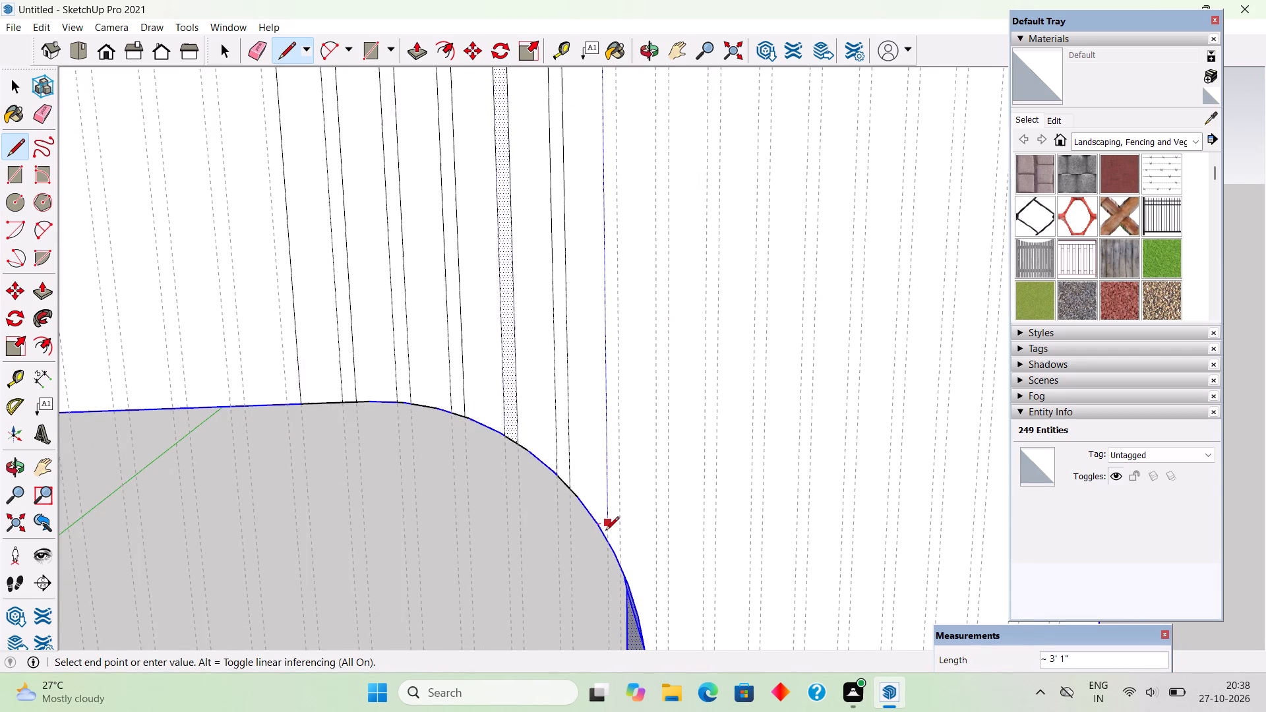
pyautogui.scroll(11, 605, 531)
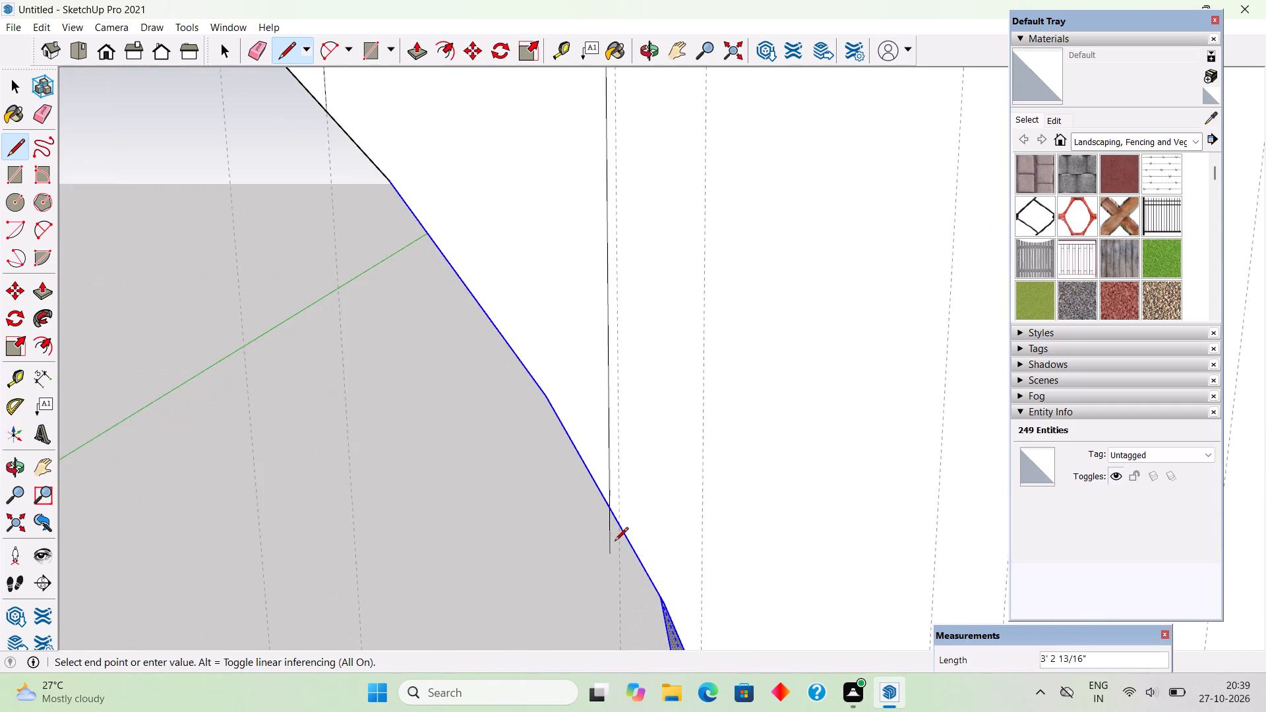
pyautogui.scroll(2, 615, 542)
pyautogui.click(632, 484)
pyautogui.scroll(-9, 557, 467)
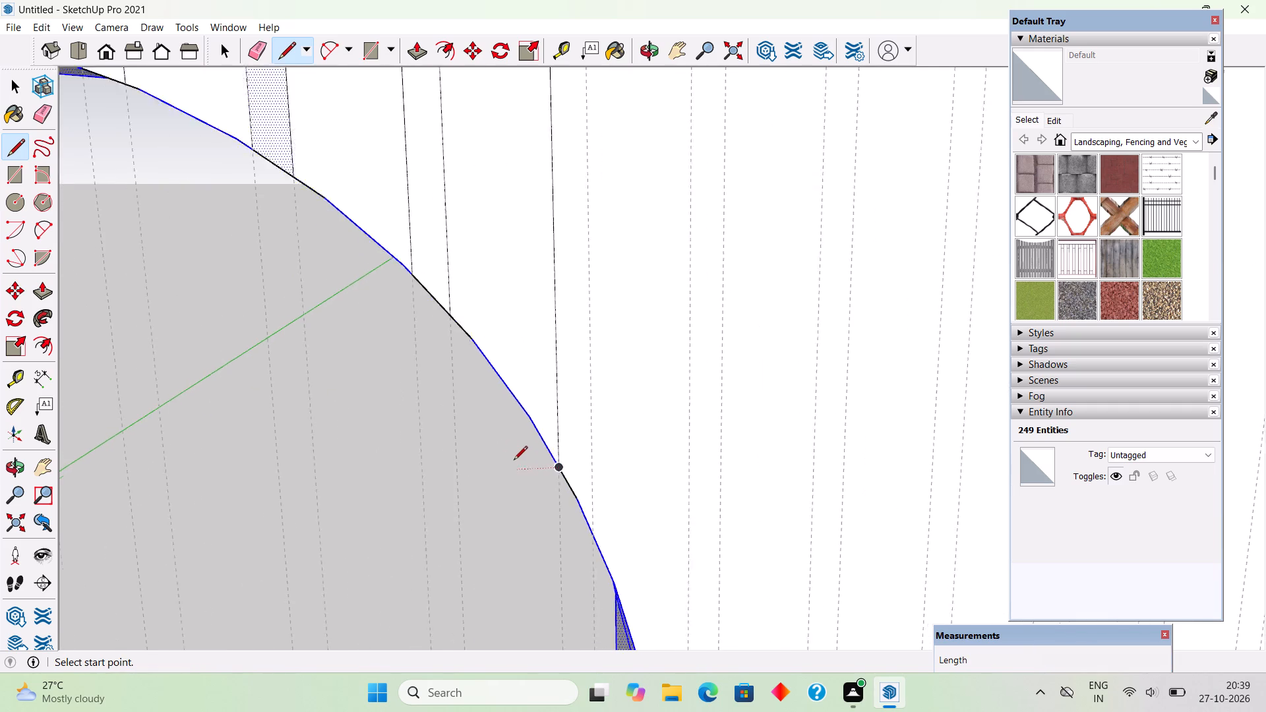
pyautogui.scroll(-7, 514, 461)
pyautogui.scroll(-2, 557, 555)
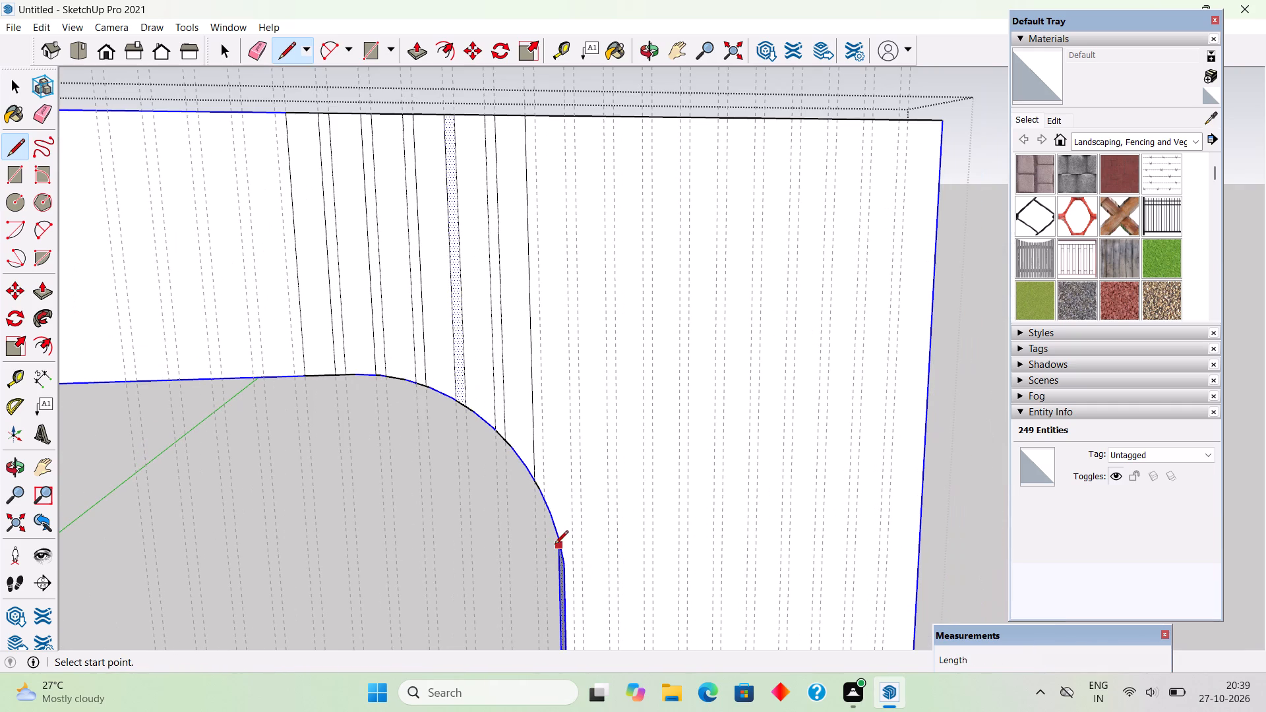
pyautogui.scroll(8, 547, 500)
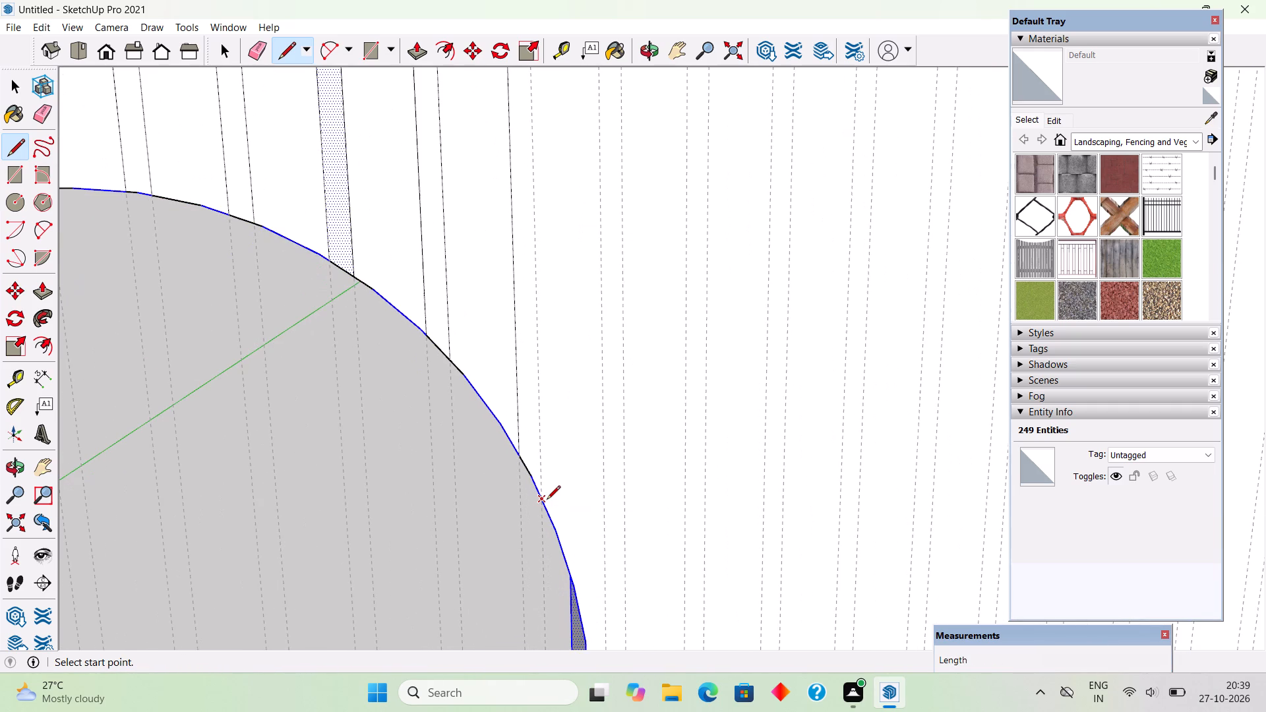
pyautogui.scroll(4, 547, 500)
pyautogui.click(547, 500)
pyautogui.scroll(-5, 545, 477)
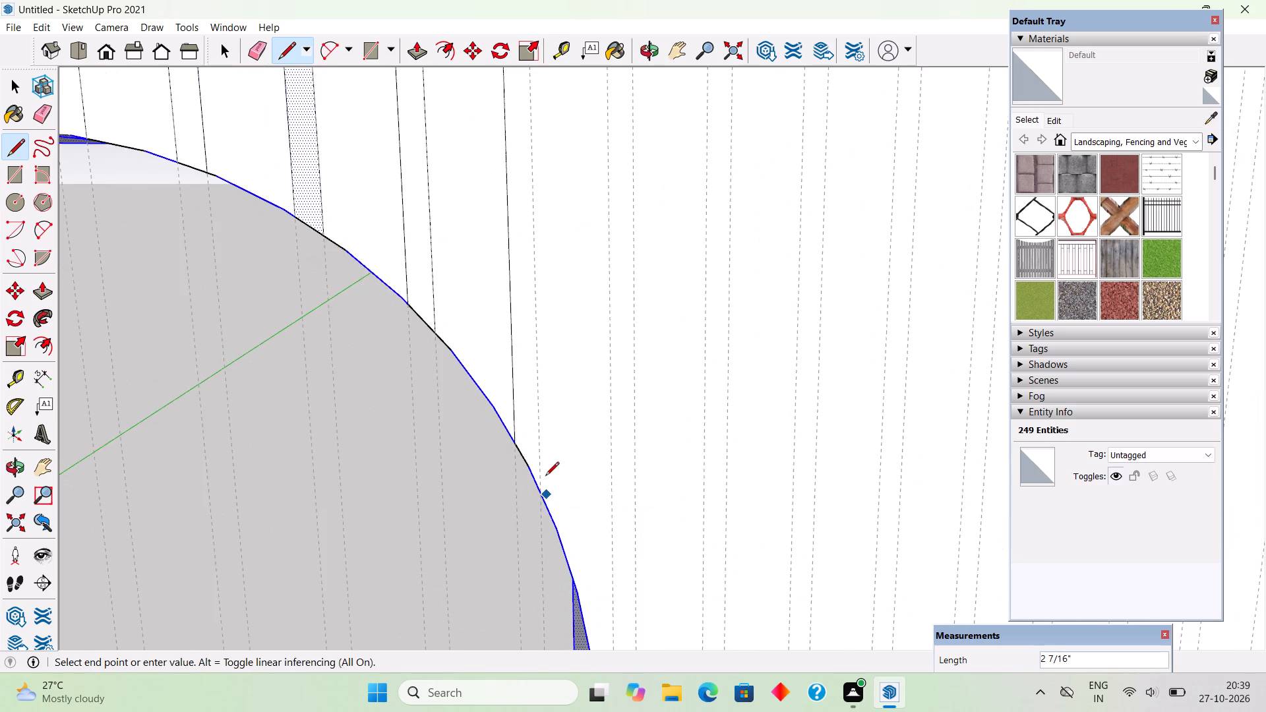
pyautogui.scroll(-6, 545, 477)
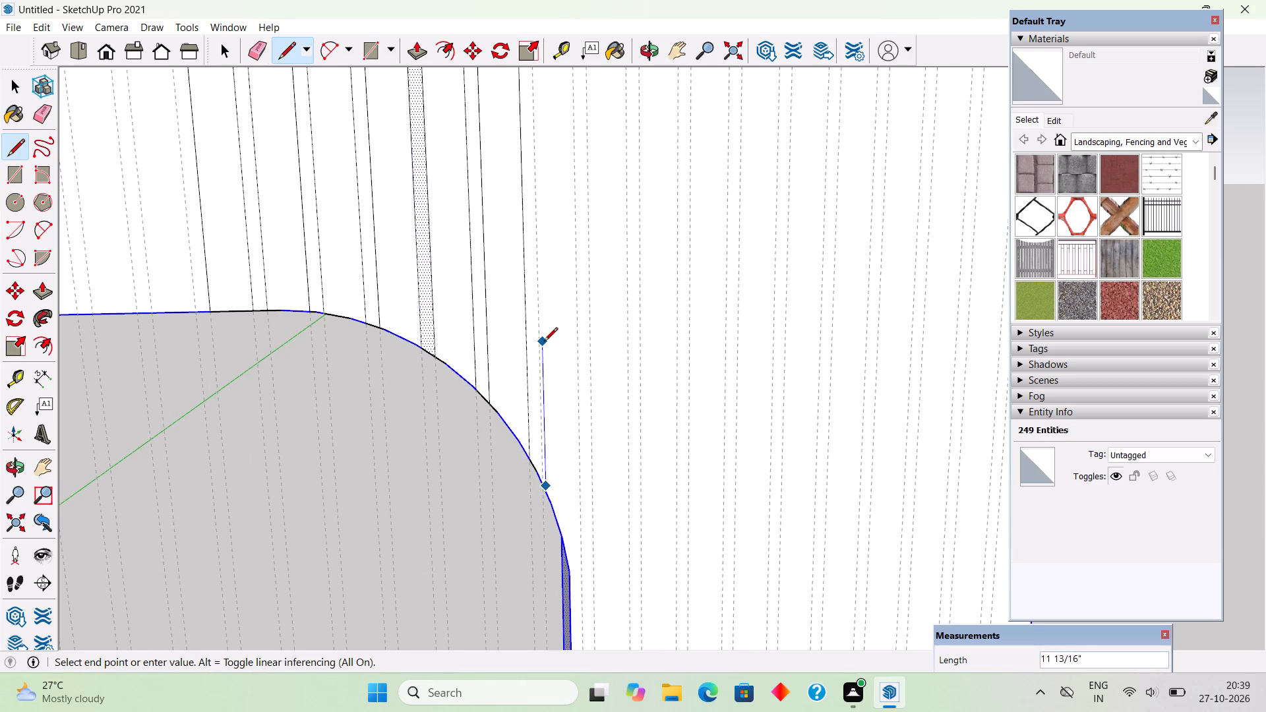
# Draw a vertical line about 3' 4 13/16" long along that pair's second guide, from the opening's curved corner to the panel's top edge.
pyautogui.press('l')
pyautogui.scroll(11, 543, 489)
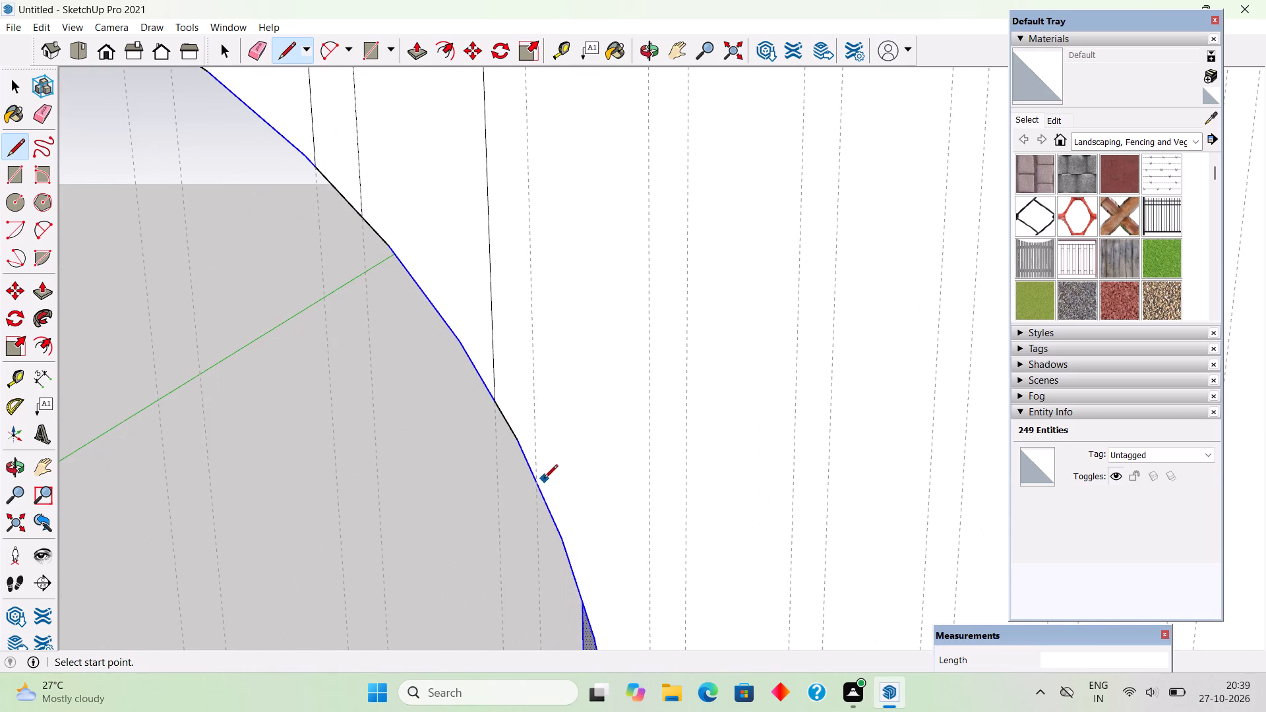
pyautogui.click(539, 480)
pyautogui.scroll(-4, 549, 390)
pyautogui.scroll(-5, 532, 444)
pyautogui.scroll(-6, 529, 608)
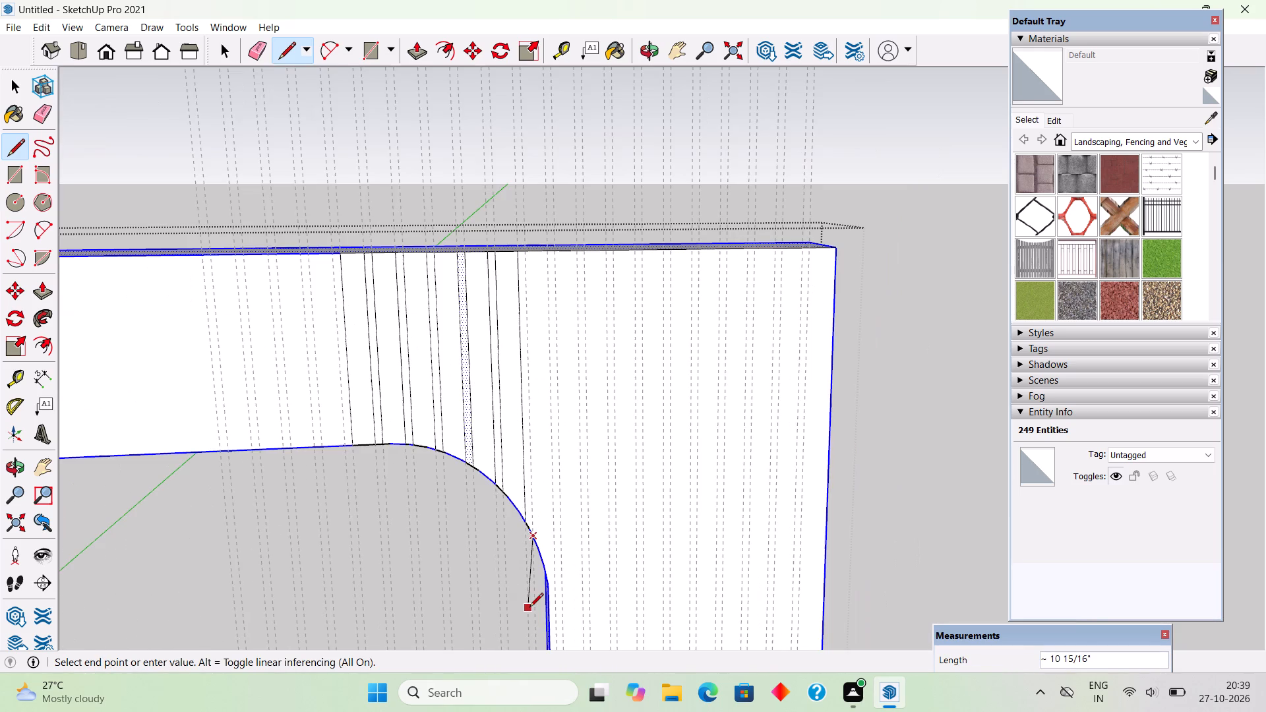
pyautogui.scroll(-3, 529, 608)
pyautogui.scroll(5, 540, 387)
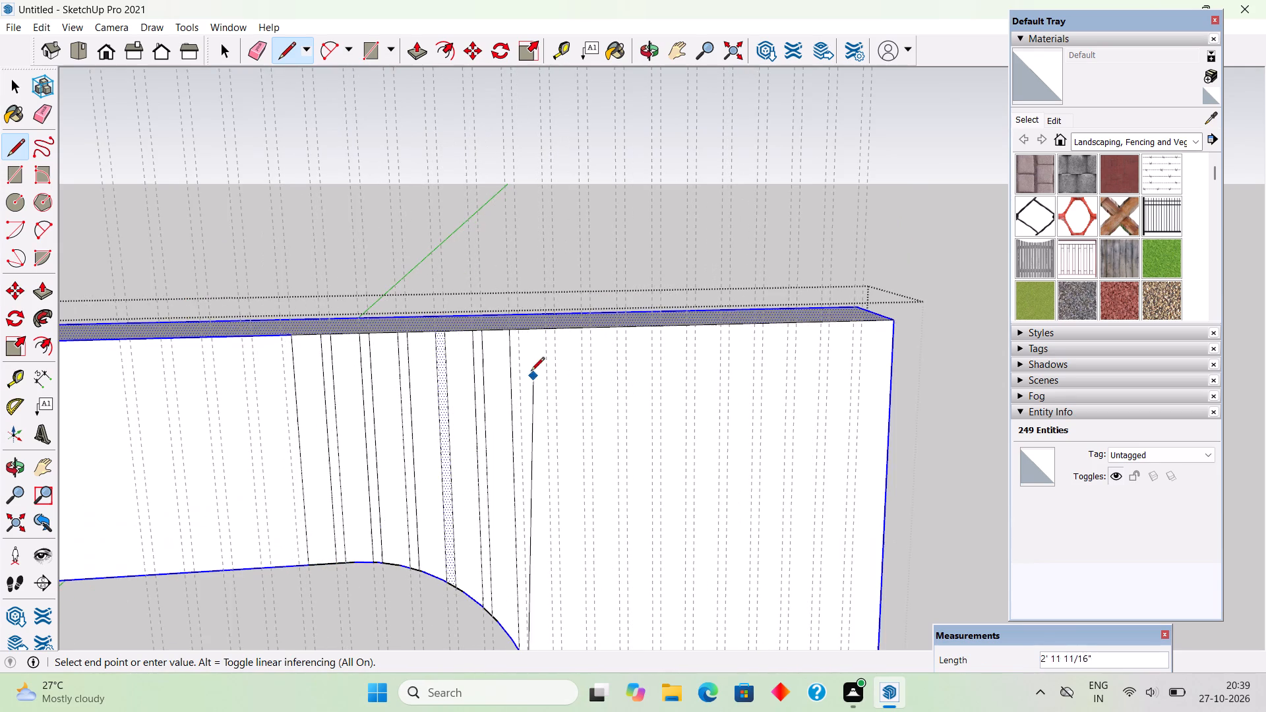
pyautogui.scroll(4, 516, 342)
pyautogui.click(522, 324)
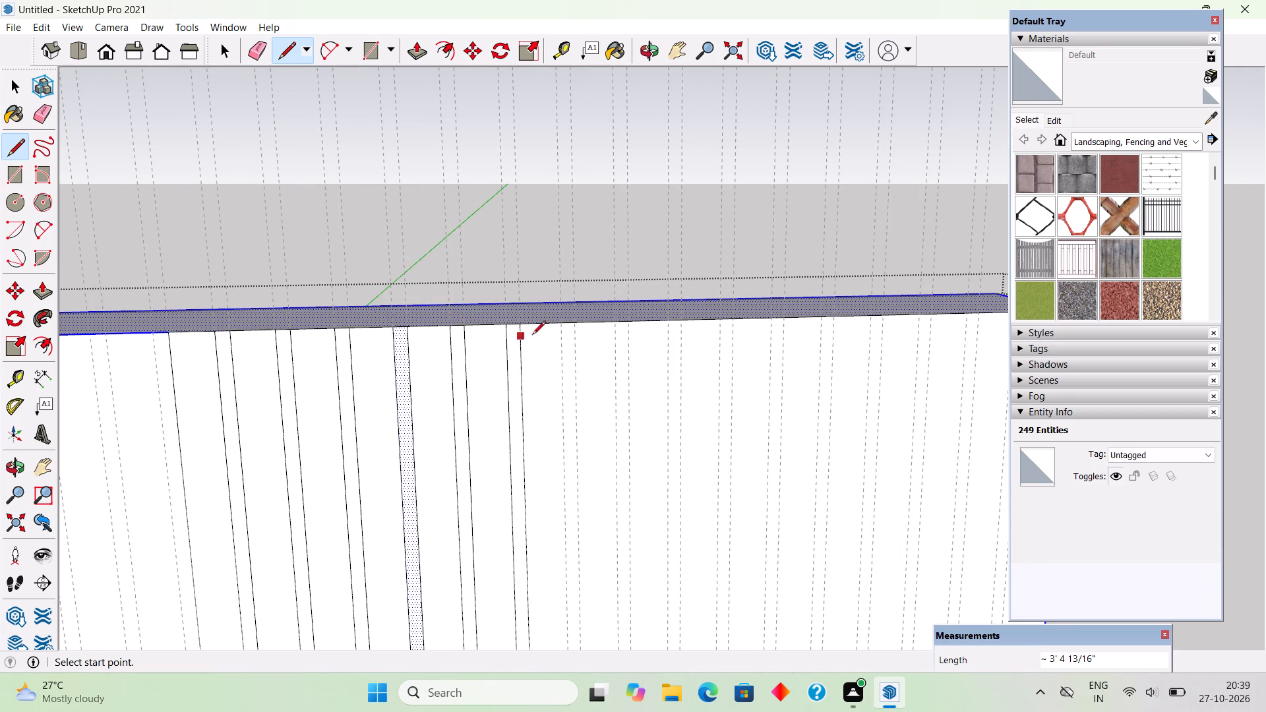
# Draw a vertical line about 14' 10 3/16" long along the next pair's first guide, just beside the opening, from the panel's top edge to its bottom edge.
pyautogui.click(565, 322)
pyautogui.scroll(-7, 565, 322)
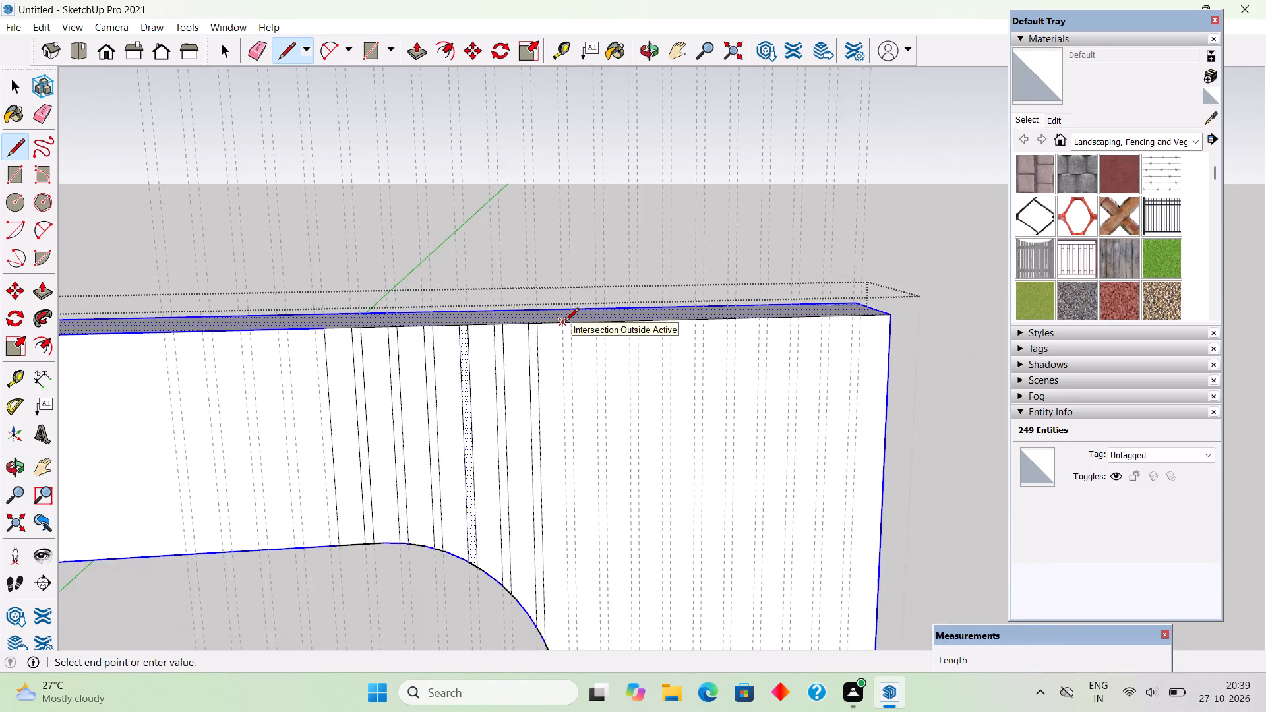
pyautogui.scroll(-1, 565, 322)
pyautogui.scroll(-9, 555, 395)
pyautogui.scroll(-5, 565, 471)
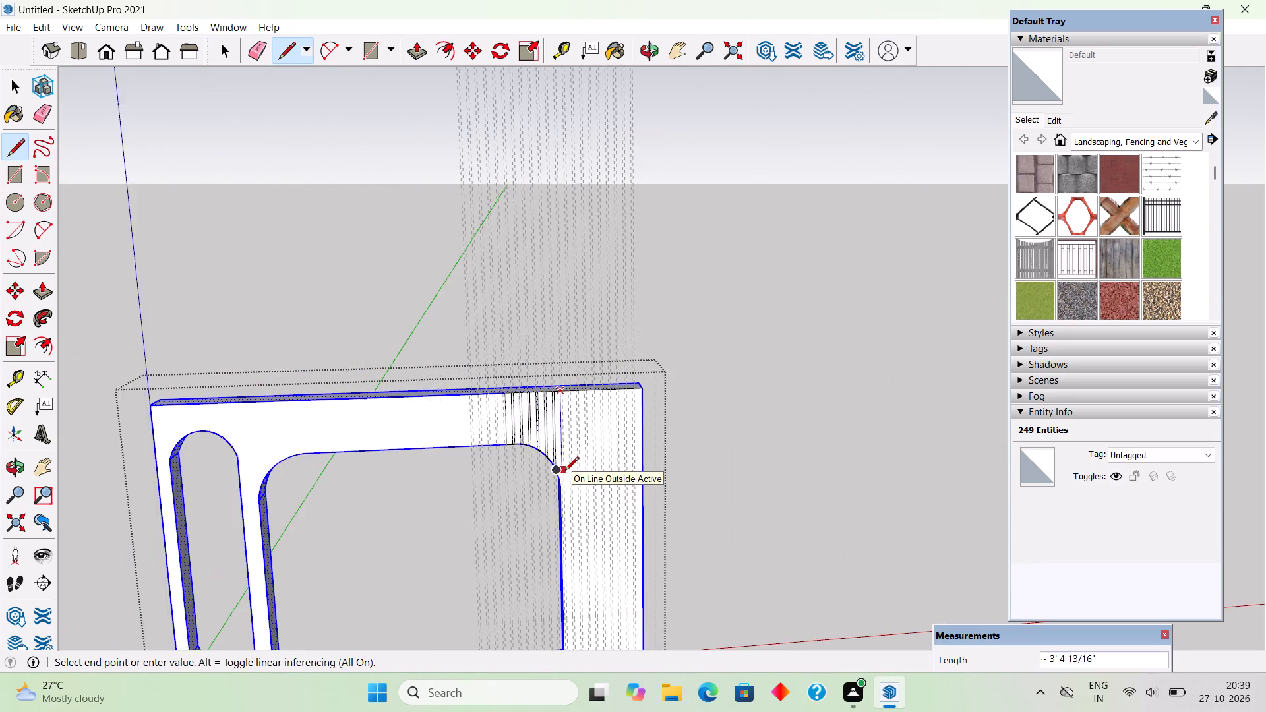
pyautogui.scroll(-5, 565, 471)
pyautogui.scroll(16, 572, 614)
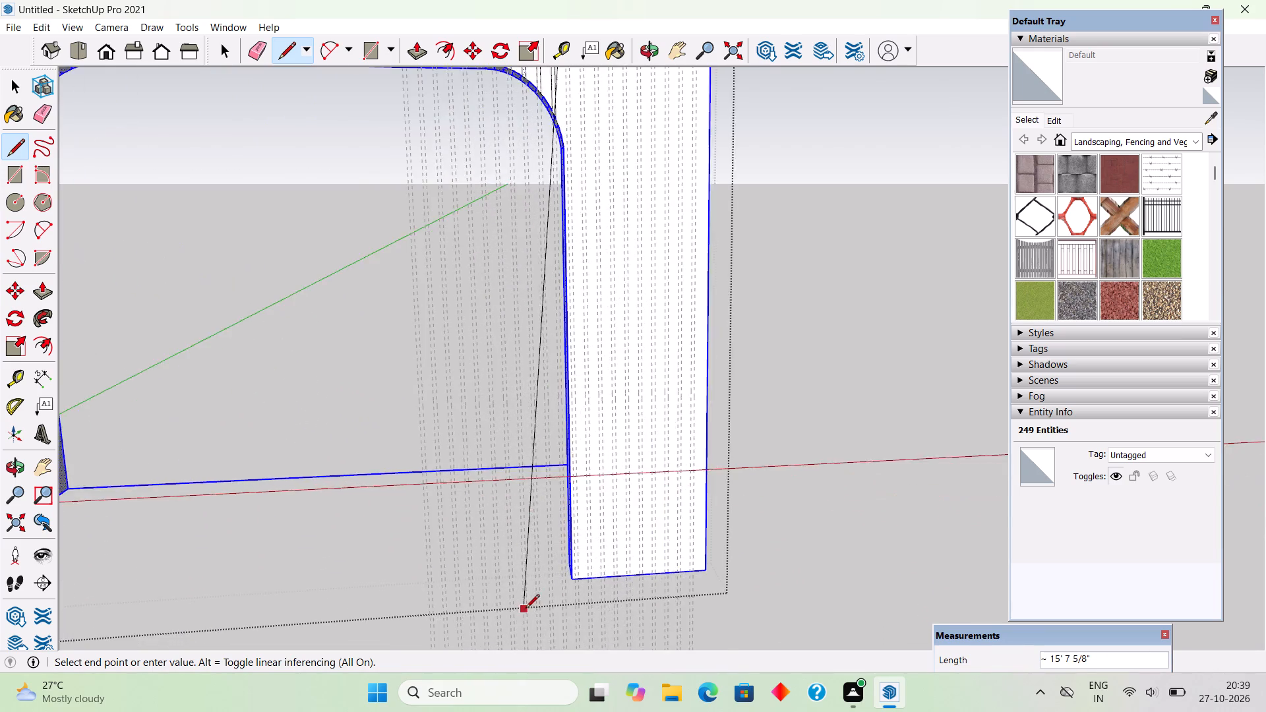
pyautogui.scroll(19, 526, 609)
pyautogui.scroll(3, 576, 546)
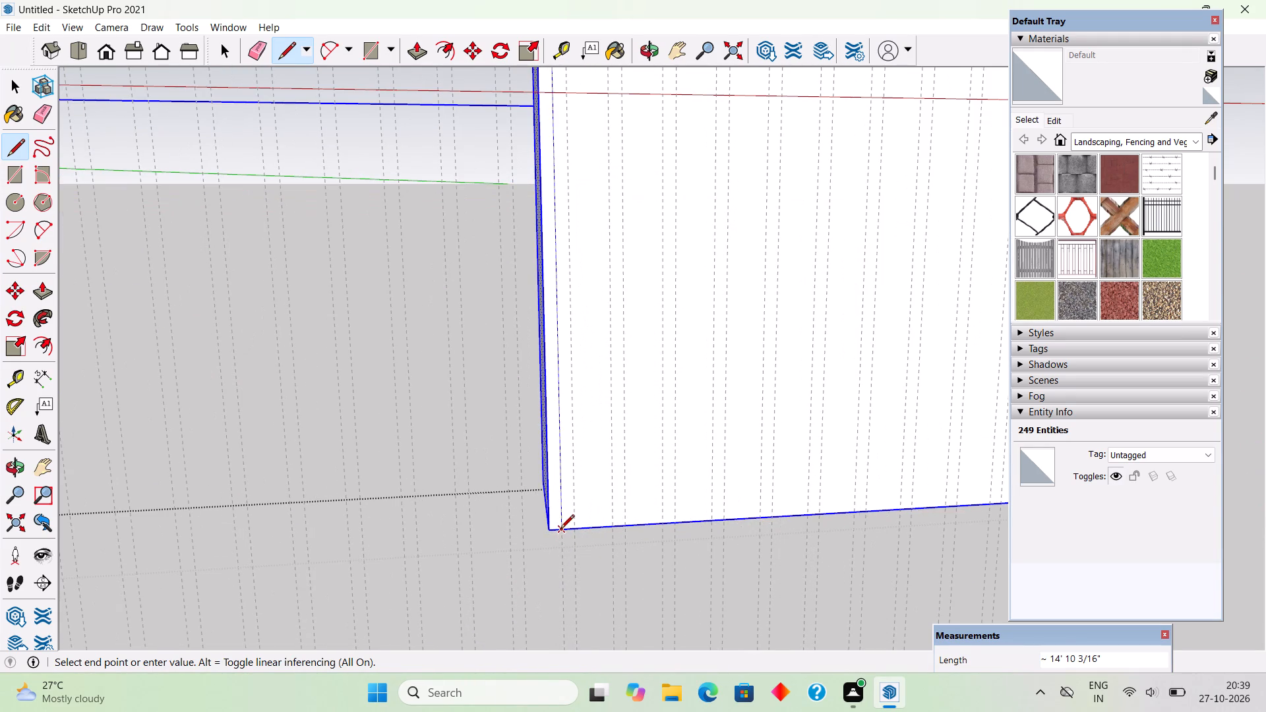
pyautogui.click(560, 529)
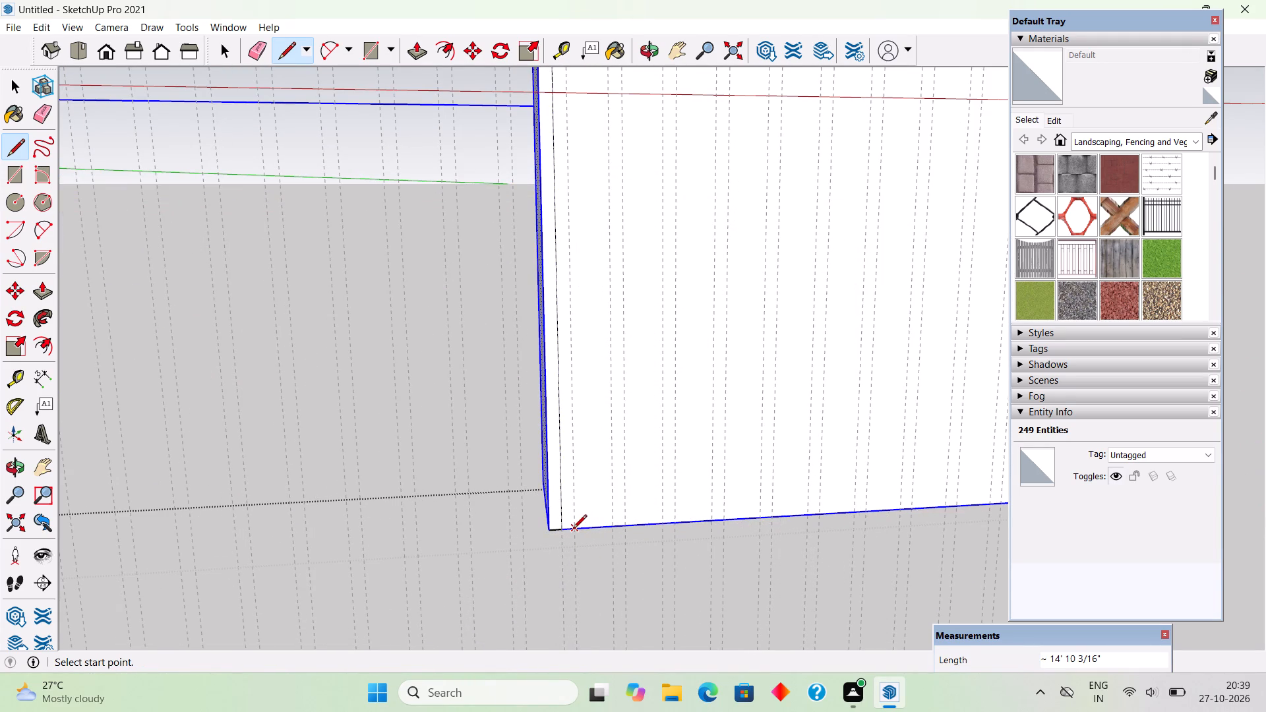
# Draw a vertical line about 14' 10 3/16" long along that pair's second guide, from the panel's bottom edge to its top edge.
pyautogui.click(573, 529)
pyautogui.scroll(-6, 573, 529)
pyautogui.scroll(-16, 573, 587)
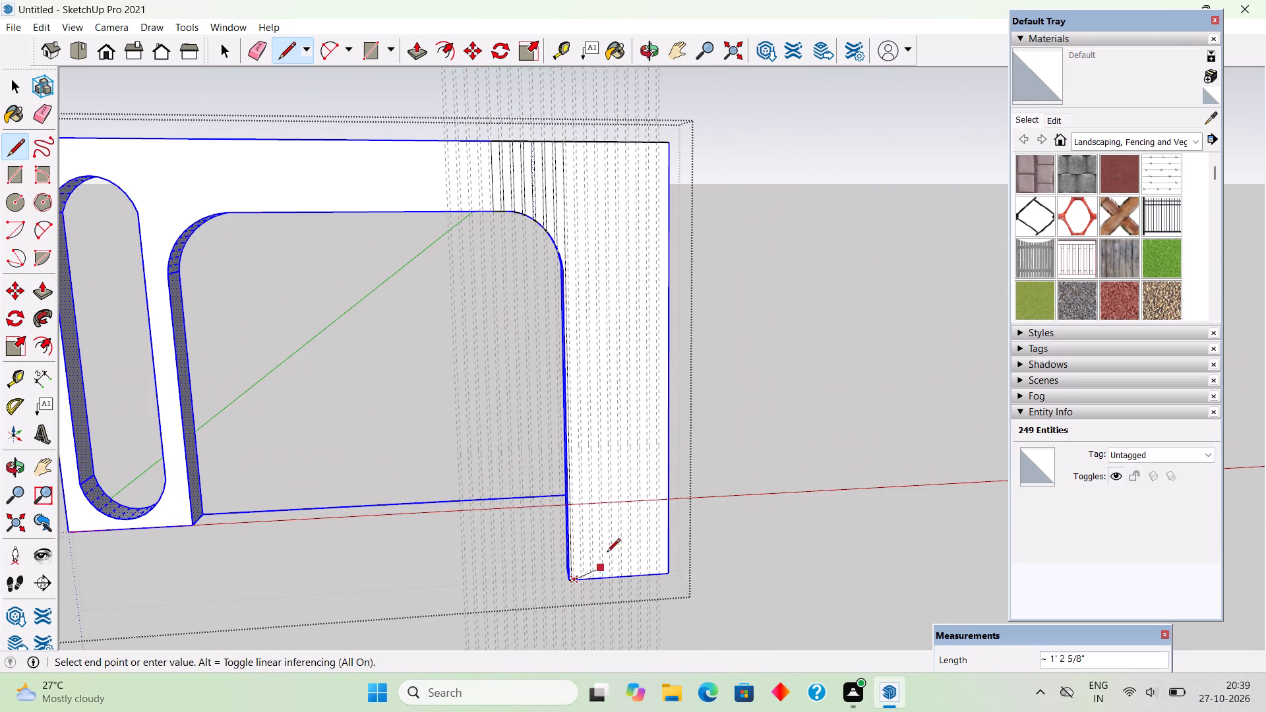
pyautogui.scroll(-4, 589, 258)
pyautogui.scroll(1, 577, 136)
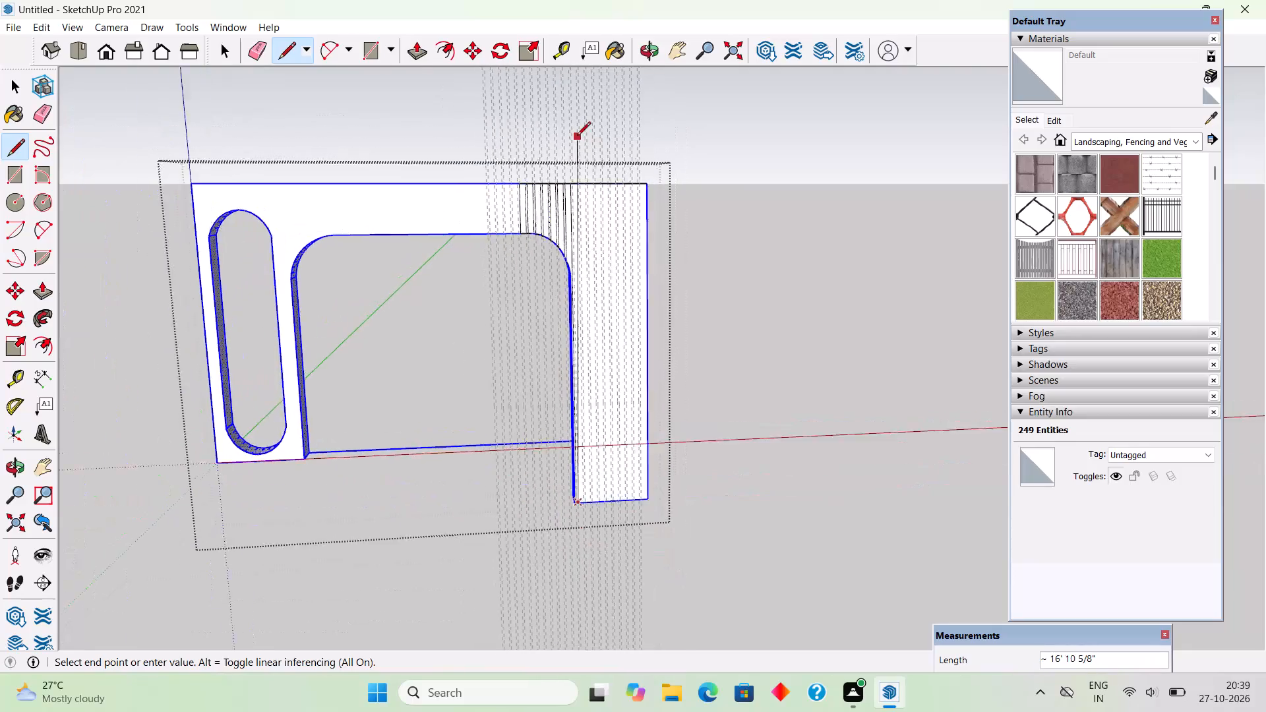
pyautogui.scroll(20, 577, 136)
pyautogui.scroll(1, 577, 136)
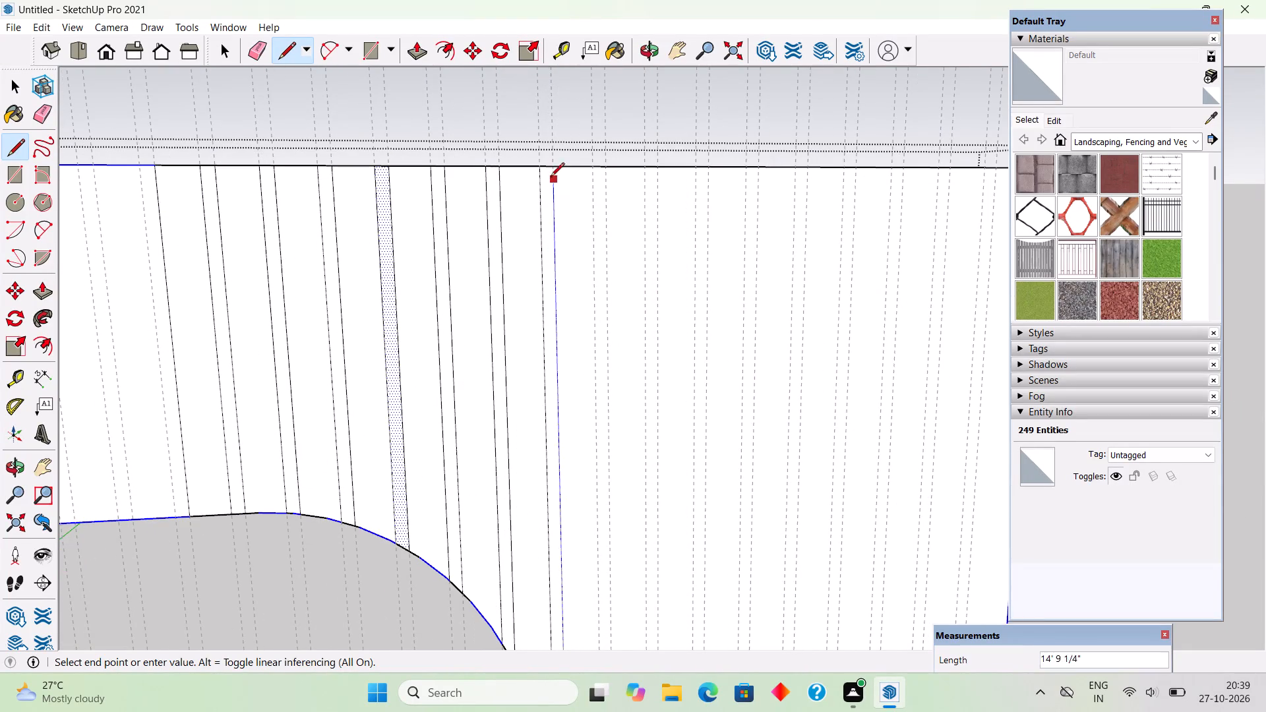
pyautogui.click(552, 170)
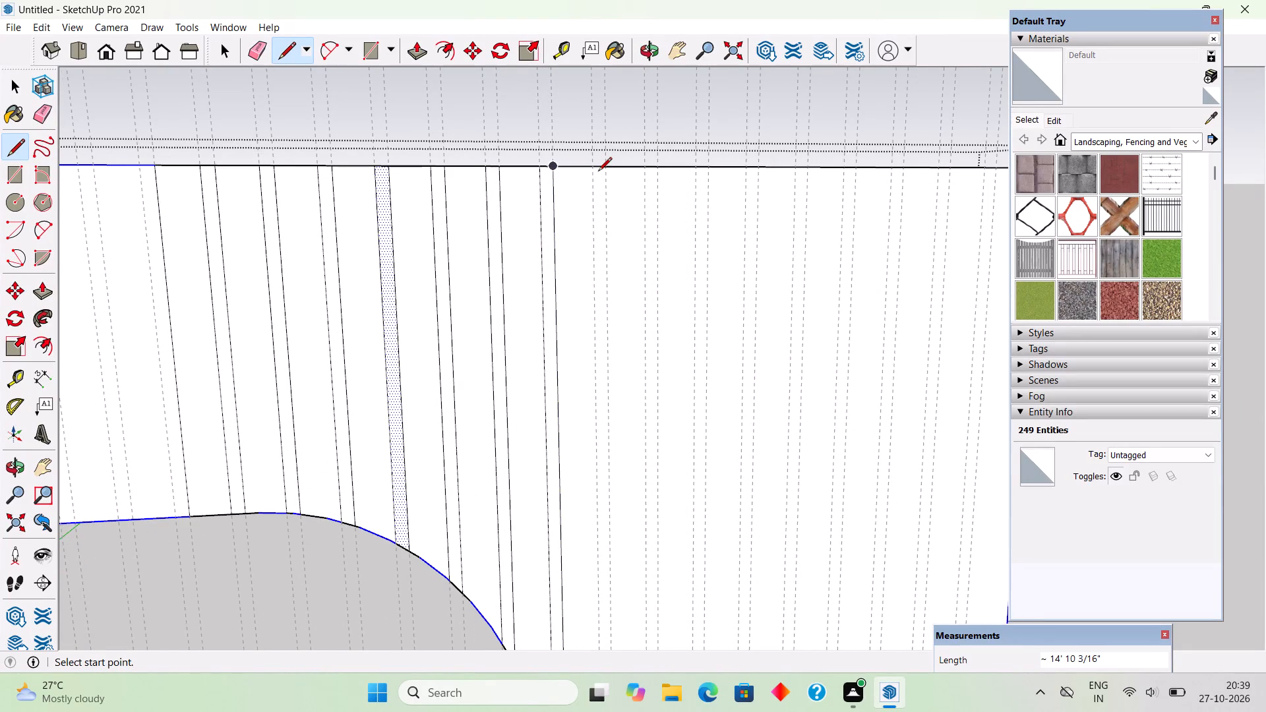
# Draw a vertical line about 14' 10 3/16" long along the next pair's first guide, from the panel's top edge to its bottom edge.
pyautogui.click(592, 169)
pyautogui.scroll(-13, 589, 226)
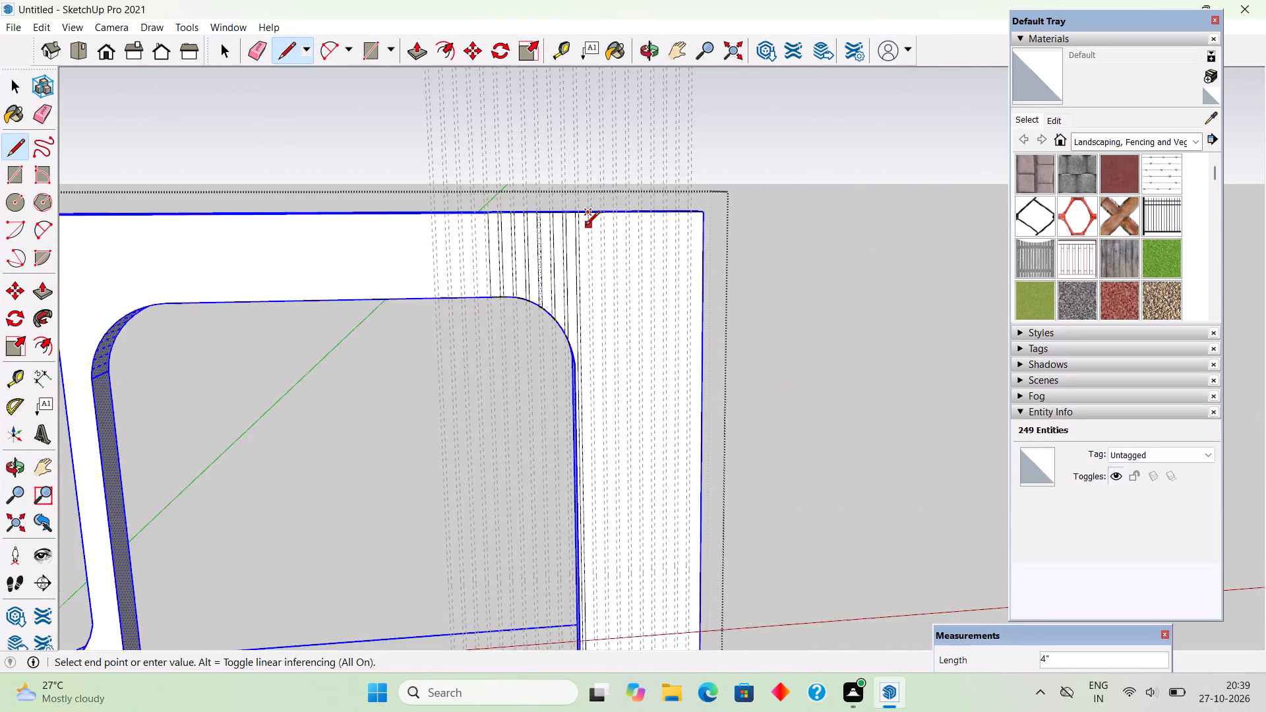
pyautogui.scroll(-12, 586, 226)
pyautogui.scroll(14, 593, 482)
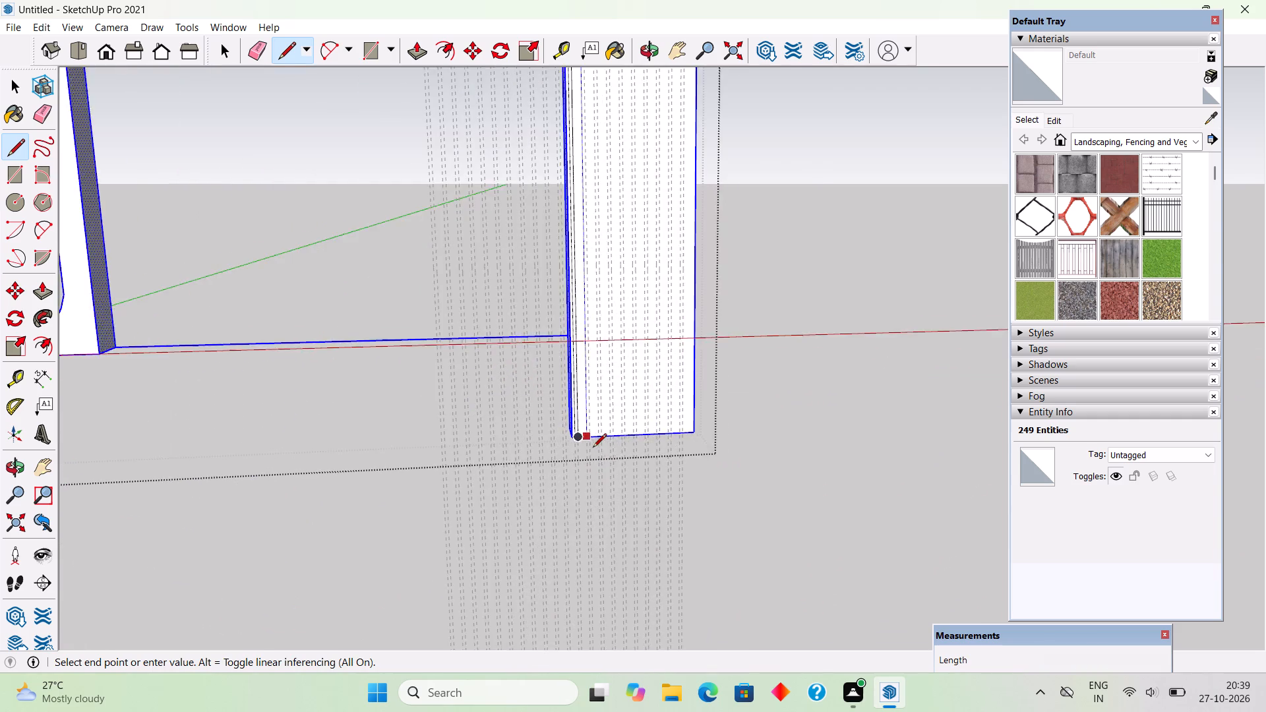
pyautogui.scroll(15, 593, 448)
pyautogui.click(581, 427)
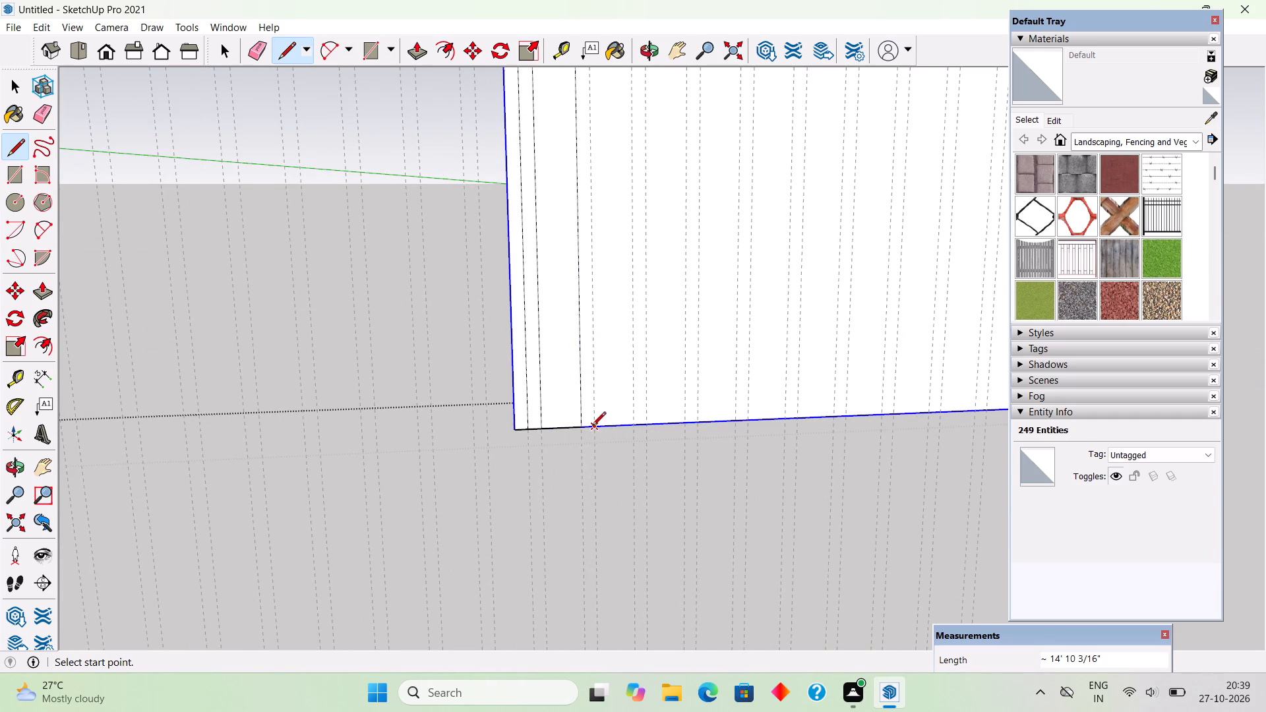
# Draw a vertical line about 14' 10 3/16" long along the same pair's second guide, from the bottom edge up to the panel's top edge.
pyautogui.click(592, 427)
pyautogui.scroll(-17, 568, 516)
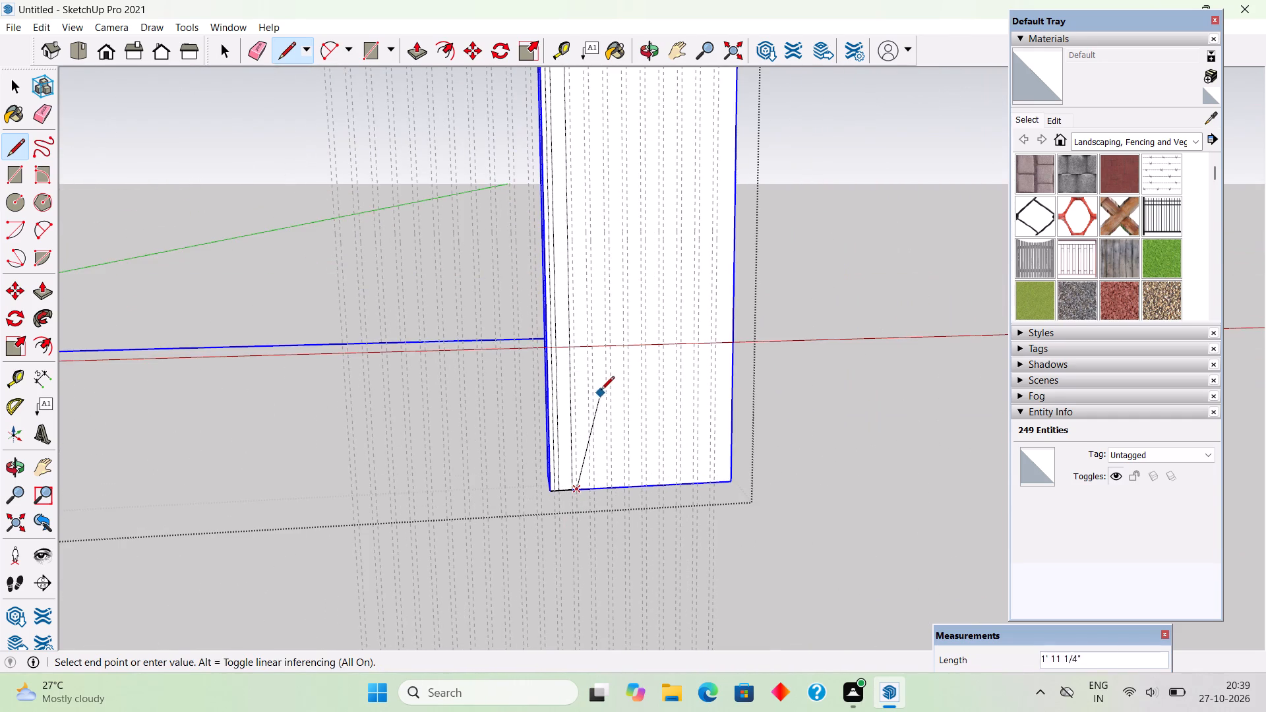
pyautogui.scroll(-10, 599, 406)
pyautogui.scroll(-5, 601, 309)
pyautogui.scroll(4, 617, 205)
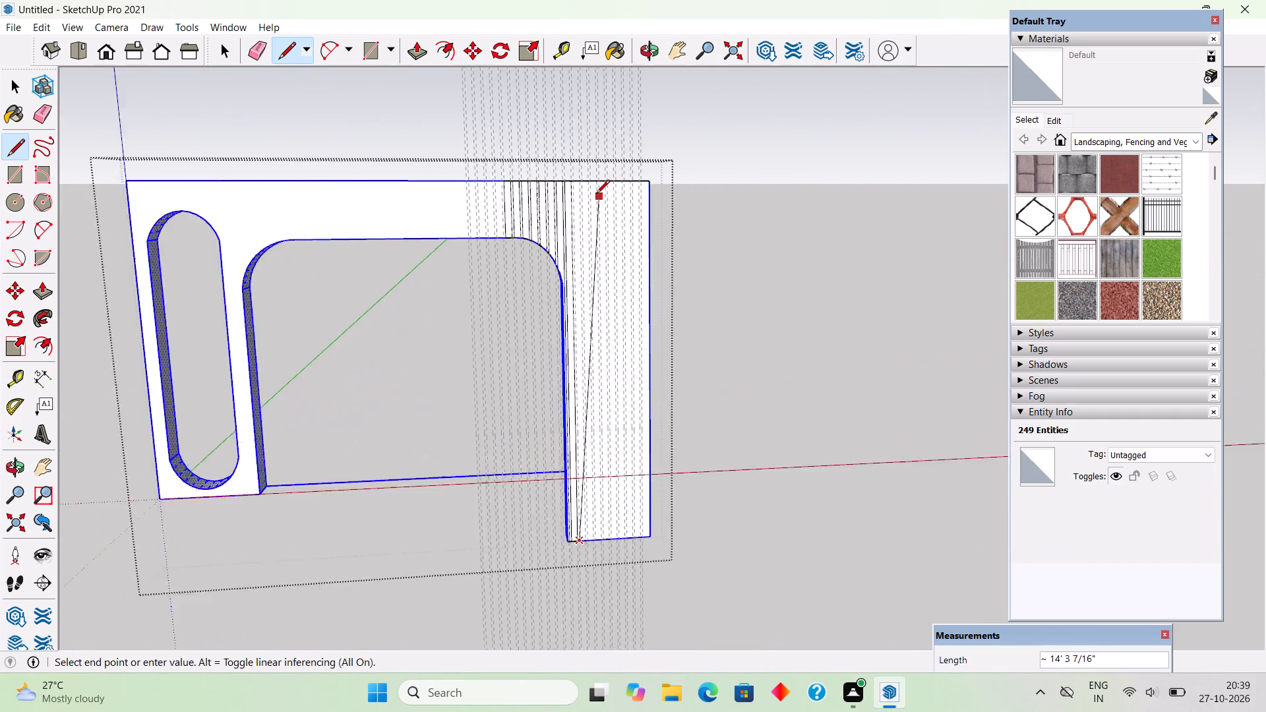
pyautogui.scroll(18, 596, 194)
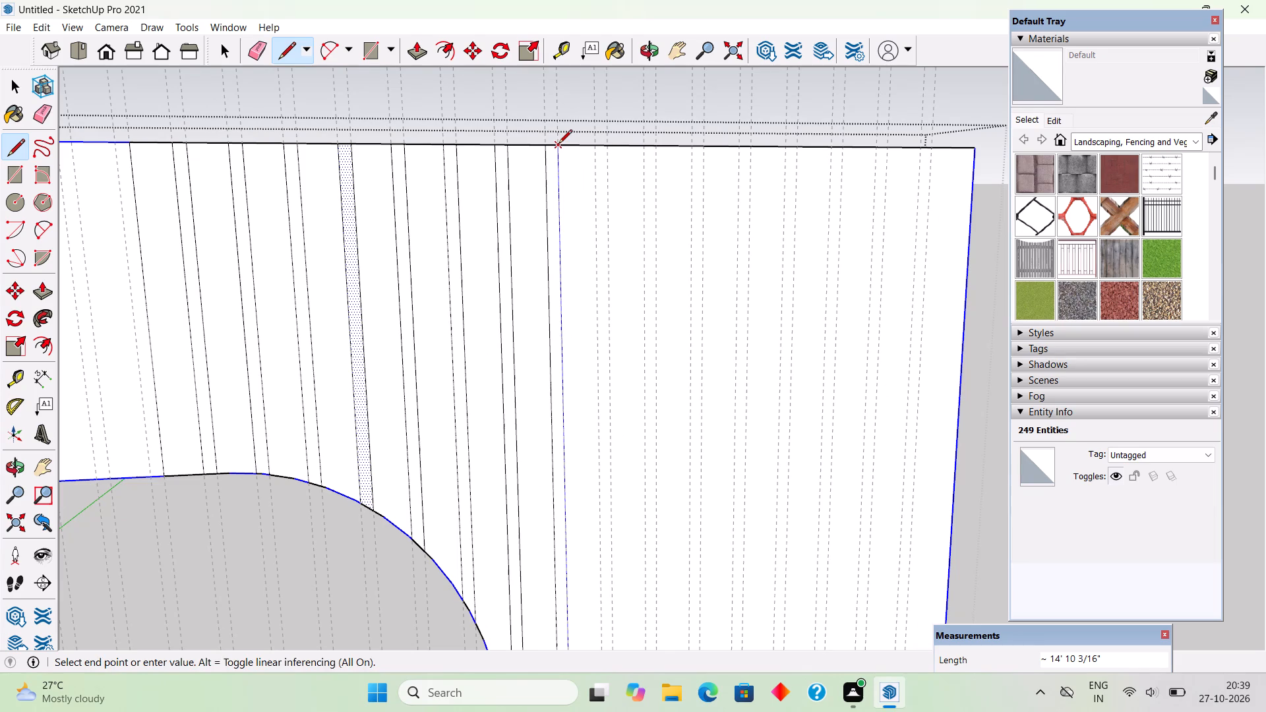
pyautogui.click(558, 143)
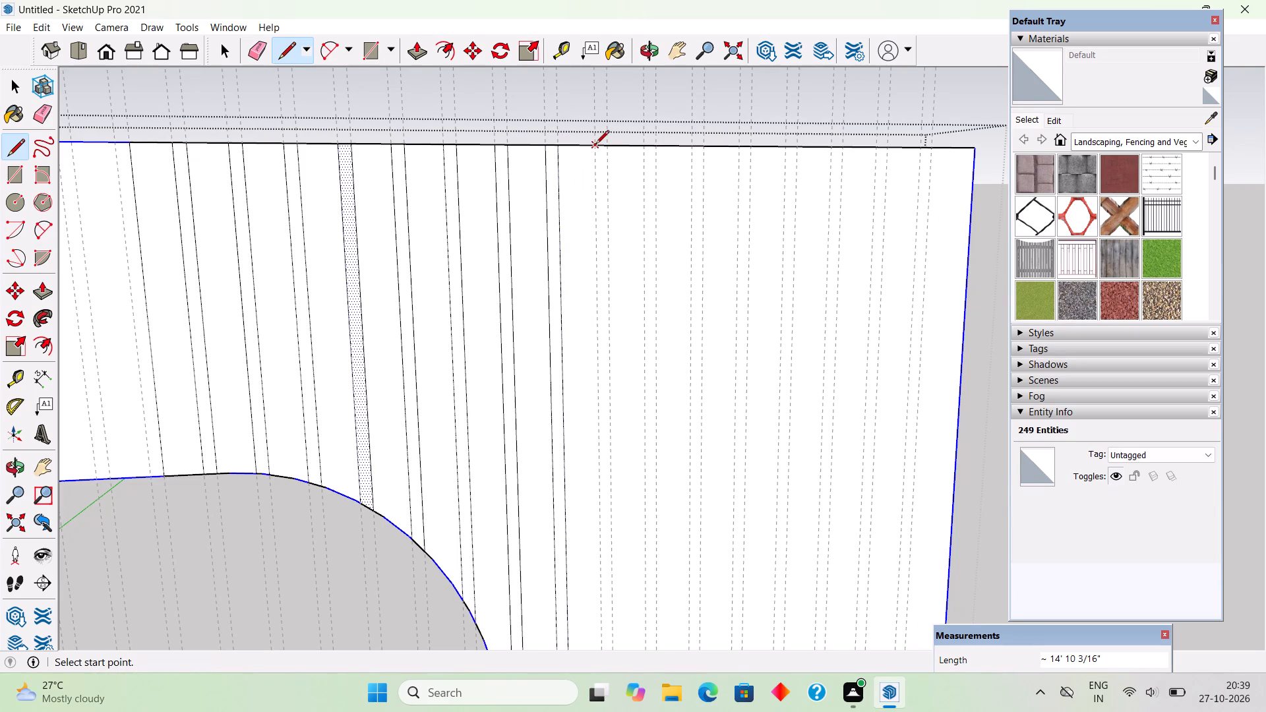
# Draw a vertical line about 14' 10 3/16" long along the following pair's first guide, from the panel's top edge to its bottom edge.
pyautogui.click(595, 145)
pyautogui.scroll(-20, 584, 164)
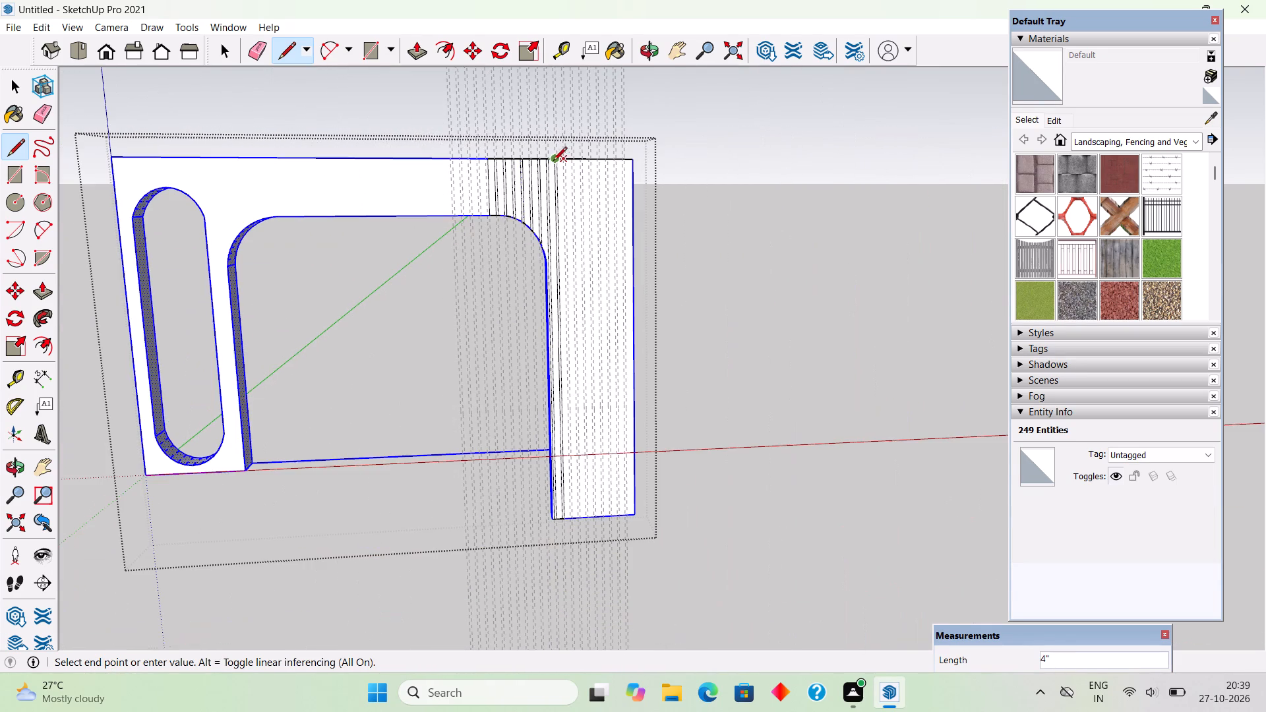
pyautogui.scroll(18, 578, 509)
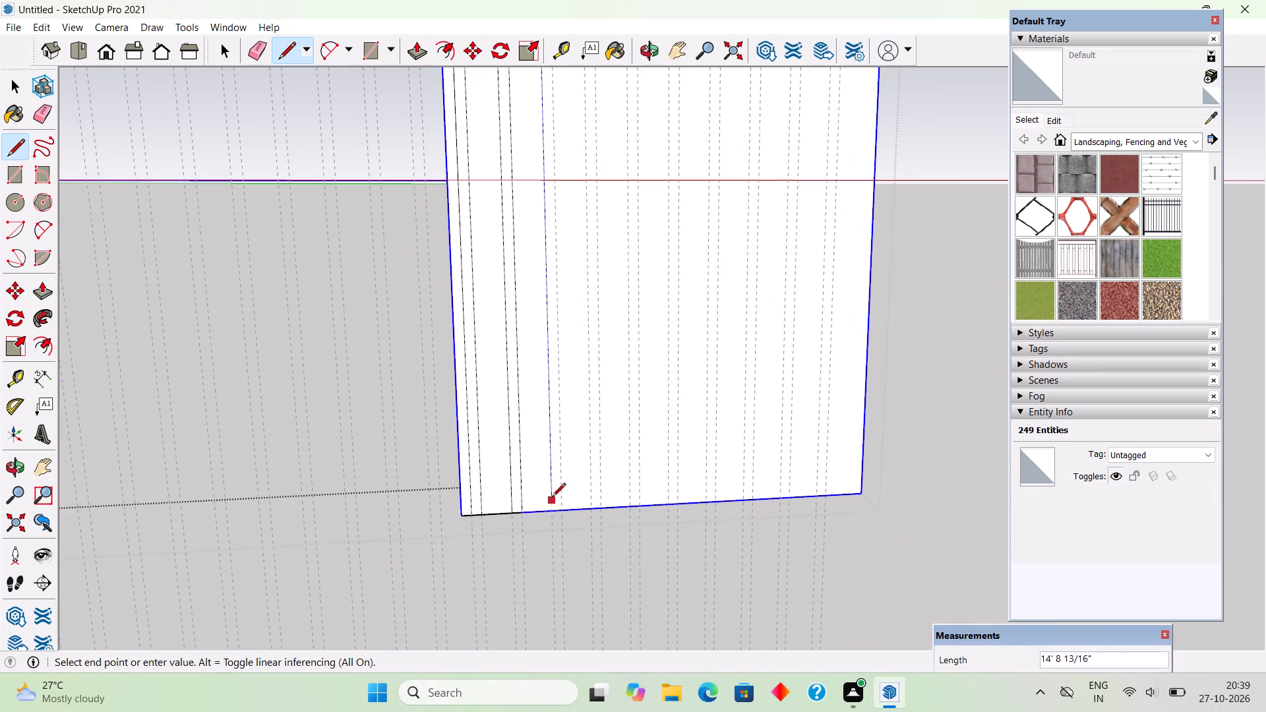
pyautogui.click(552, 512)
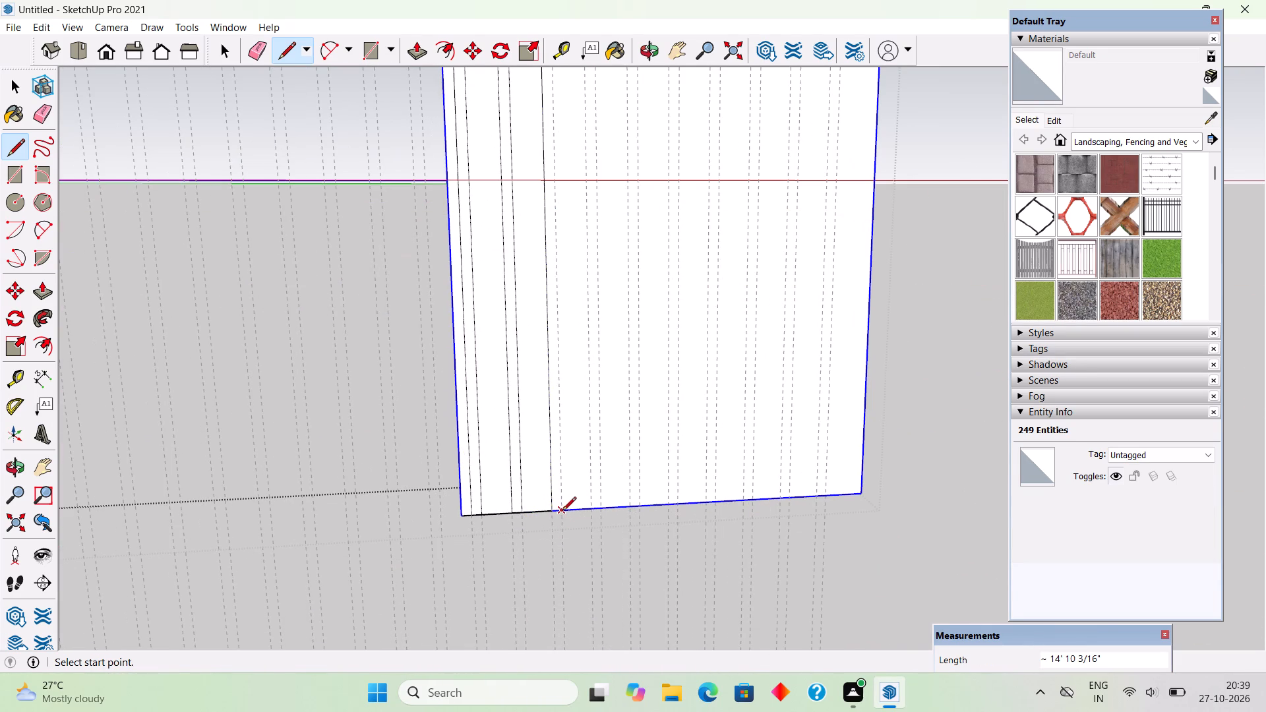
# Draw a vertical line about 14' 10 3/16" long along that pair's second guide, from the panel's bottom edge to its top edge.
pyautogui.click(562, 512)
pyautogui.scroll(-20, 553, 565)
pyautogui.scroll(-5, 553, 565)
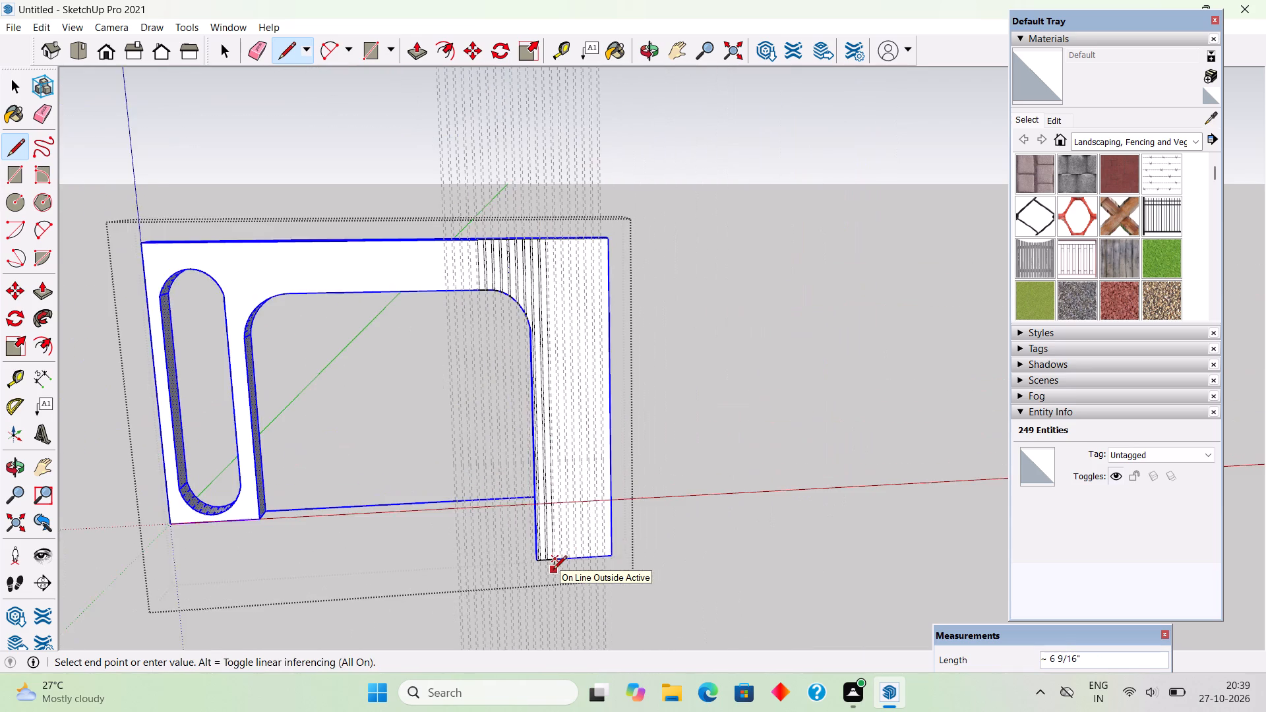
pyautogui.scroll(-4, 554, 571)
pyautogui.scroll(13, 557, 287)
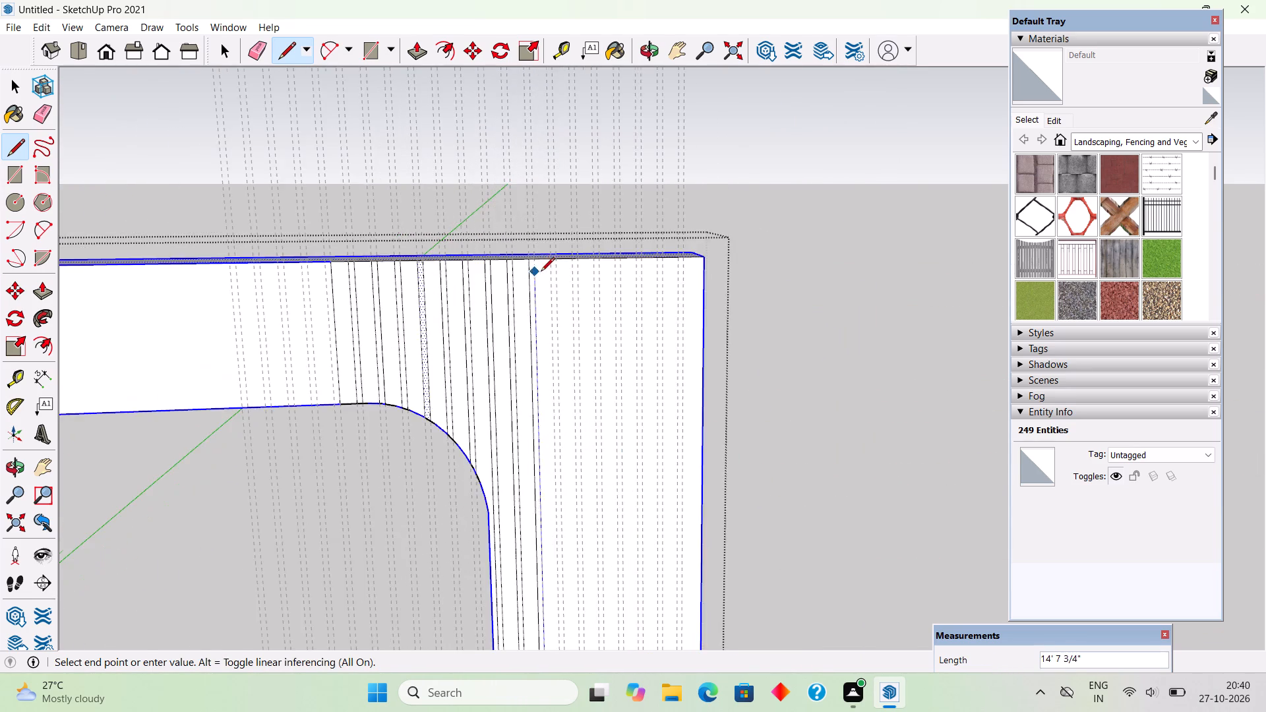
pyautogui.scroll(8, 541, 272)
pyautogui.click(524, 238)
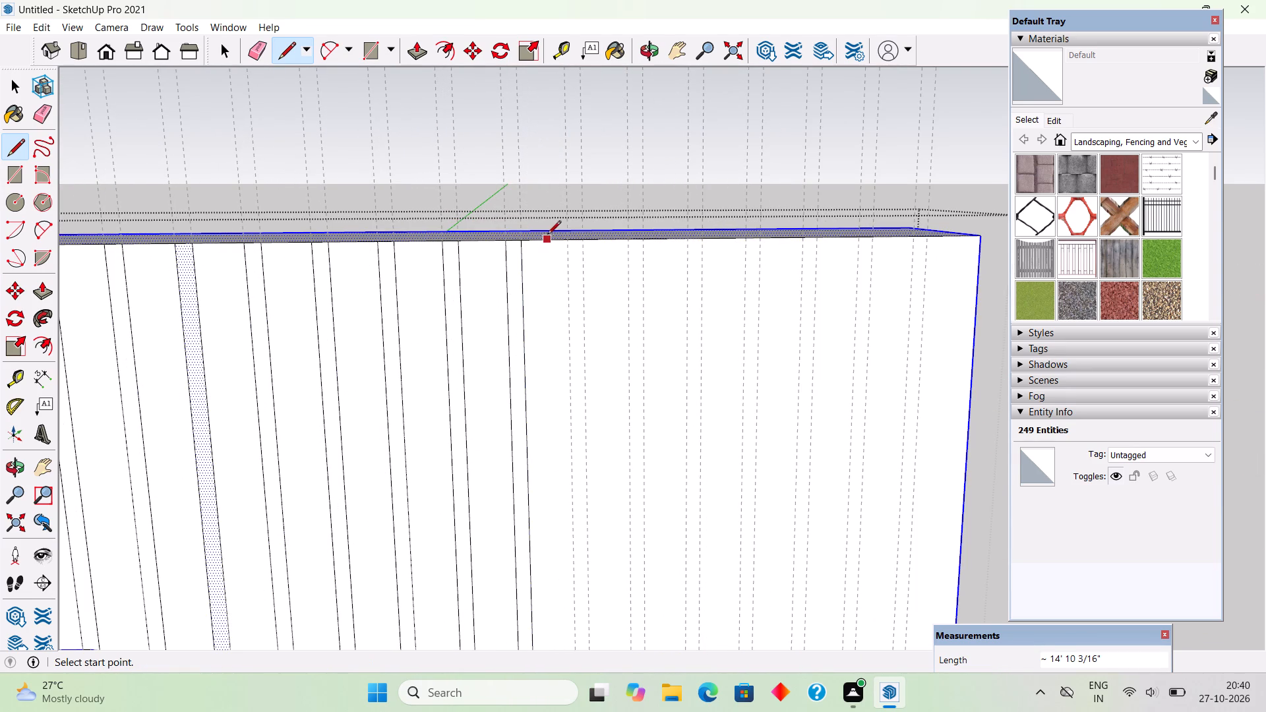
# Draw a vertical line about 14' 10 3/16" long along the next undrawn pair's first guide, from the panel's top edge to its bottom edge.
pyautogui.click(564, 242)
pyautogui.scroll(-8, 564, 242)
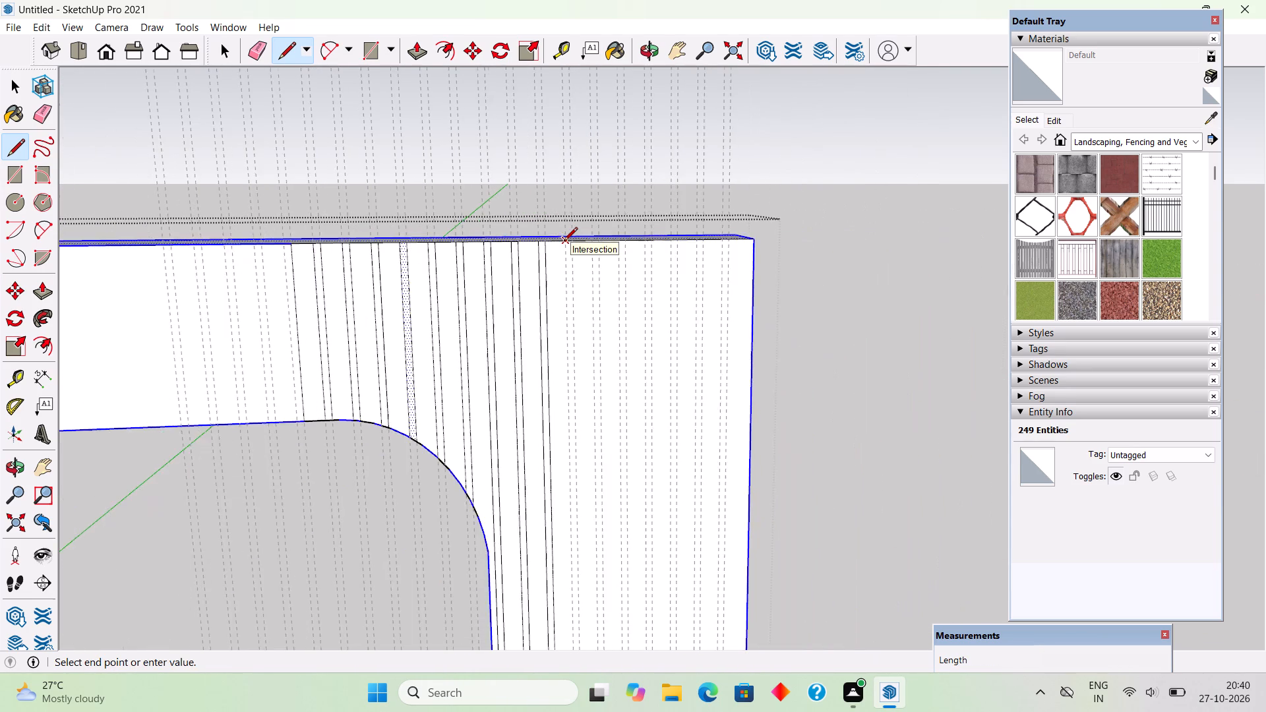
pyautogui.scroll(-13, 564, 242)
pyautogui.scroll(-3, 589, 437)
pyautogui.scroll(3, 589, 564)
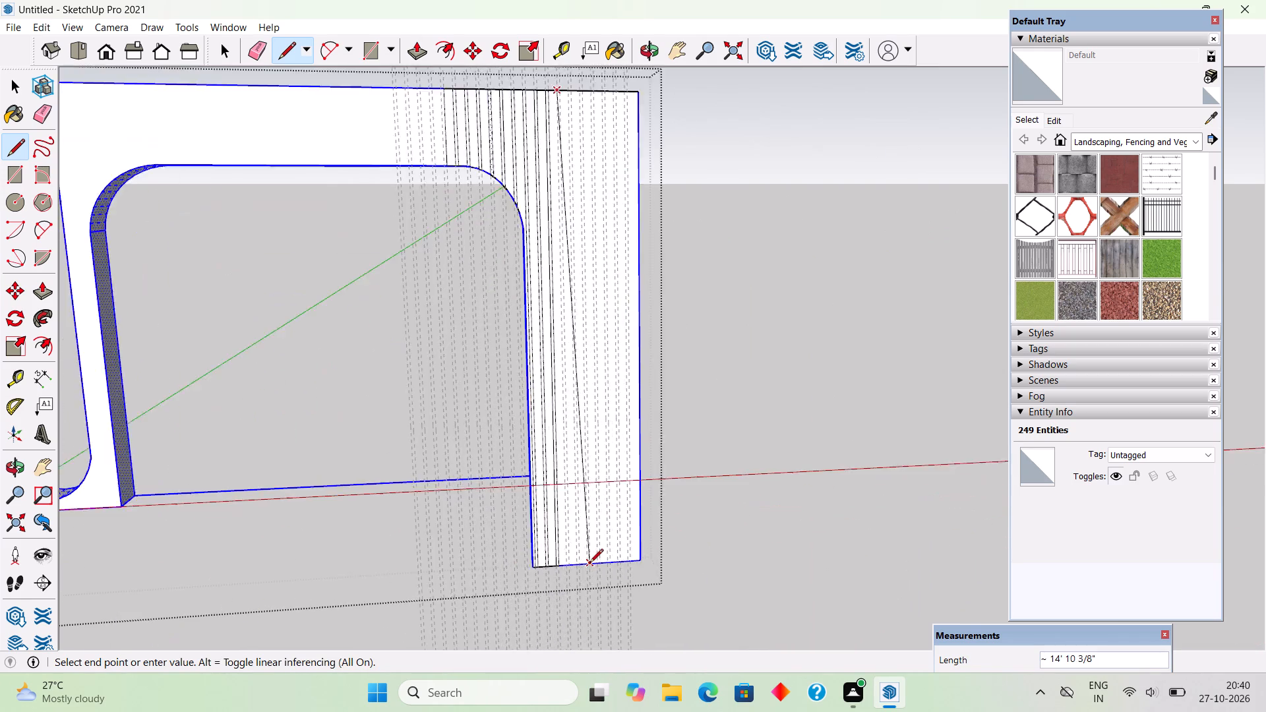
pyautogui.scroll(20, 589, 564)
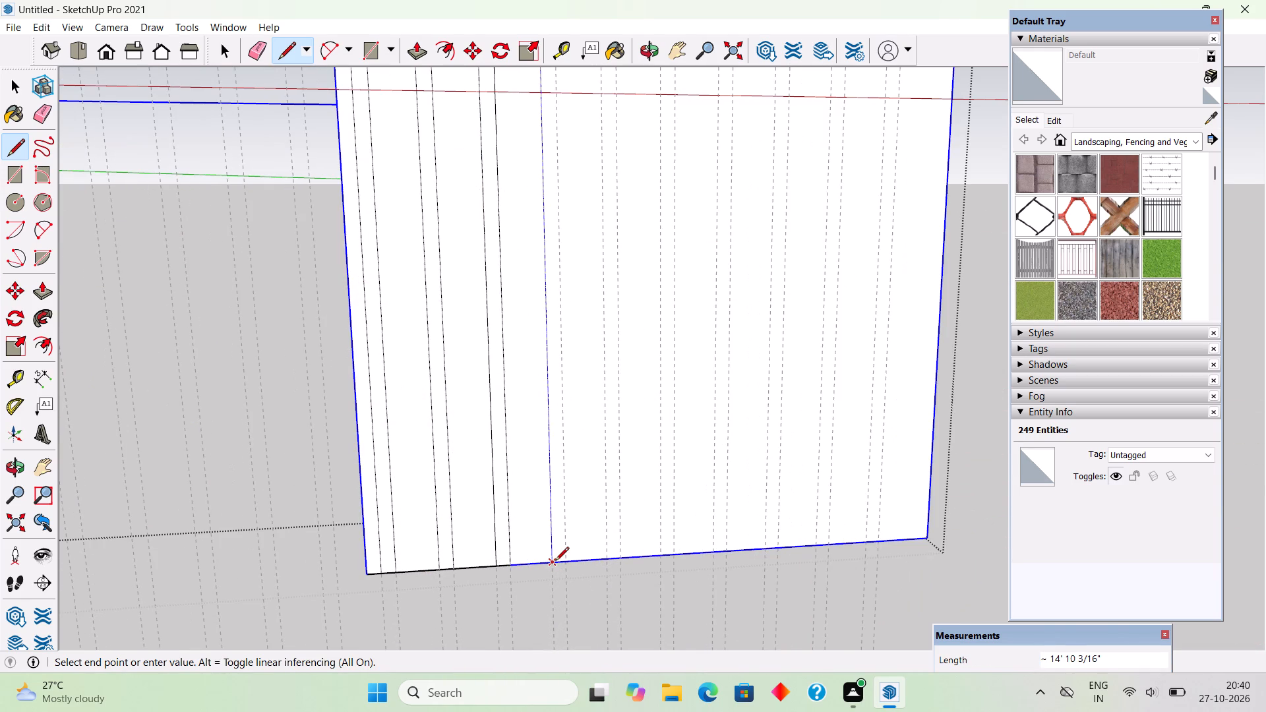
pyautogui.click(555, 562)
# Draw a vertical line about 14' 10 3/16" long along the current pair's second guide, from the panel's bottom edge to its top edge.
pyautogui.click(570, 560)
pyautogui.scroll(-11, 570, 560)
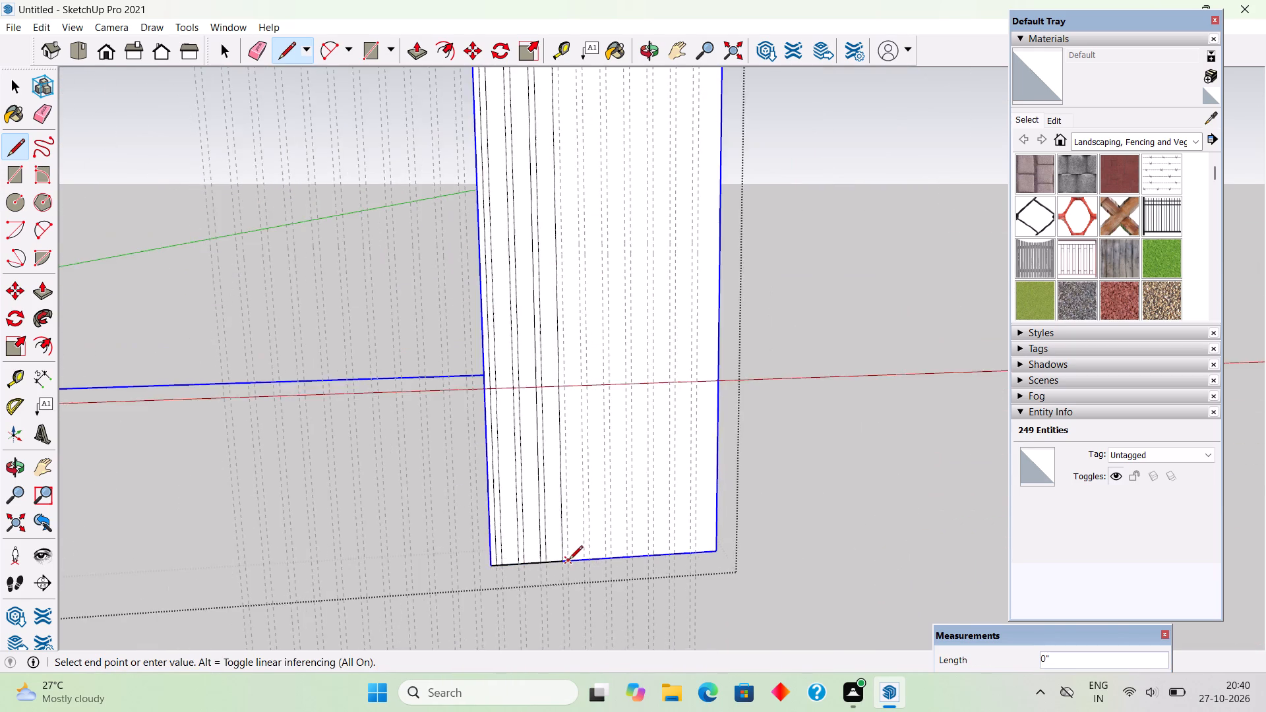
pyautogui.scroll(-12, 569, 560)
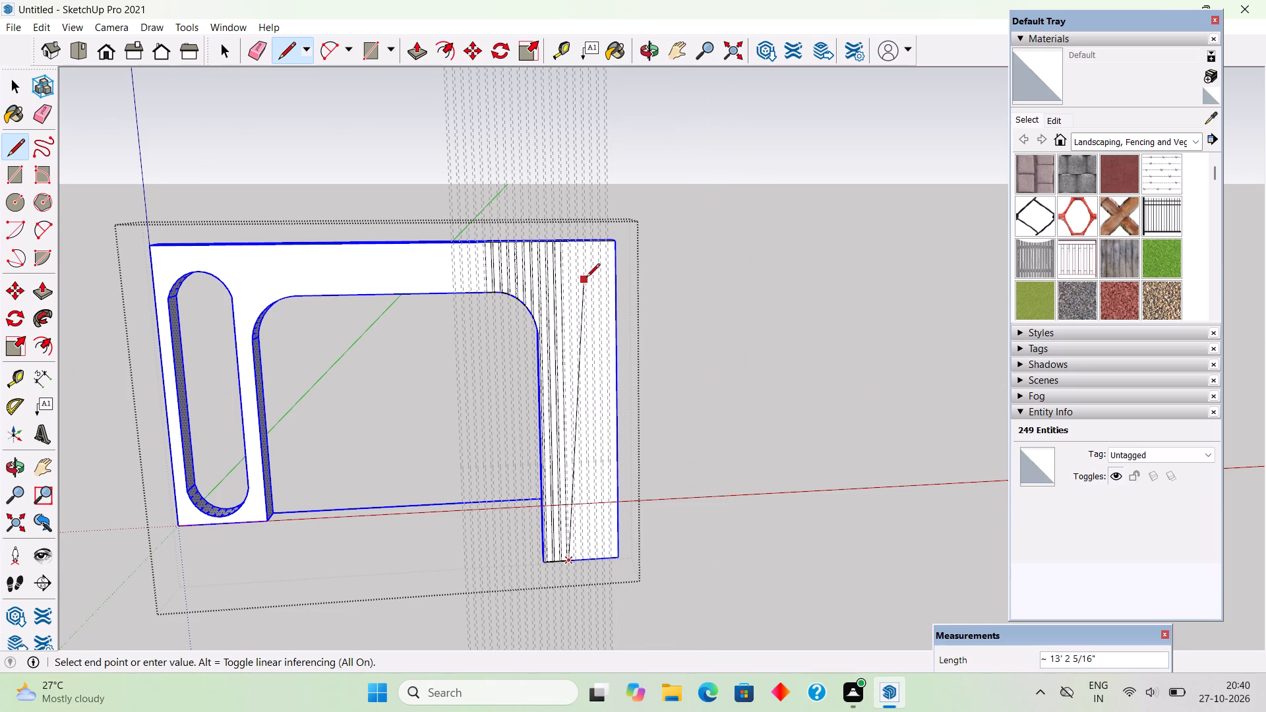
pyautogui.scroll(5, 586, 274)
pyautogui.scroll(12, 545, 237)
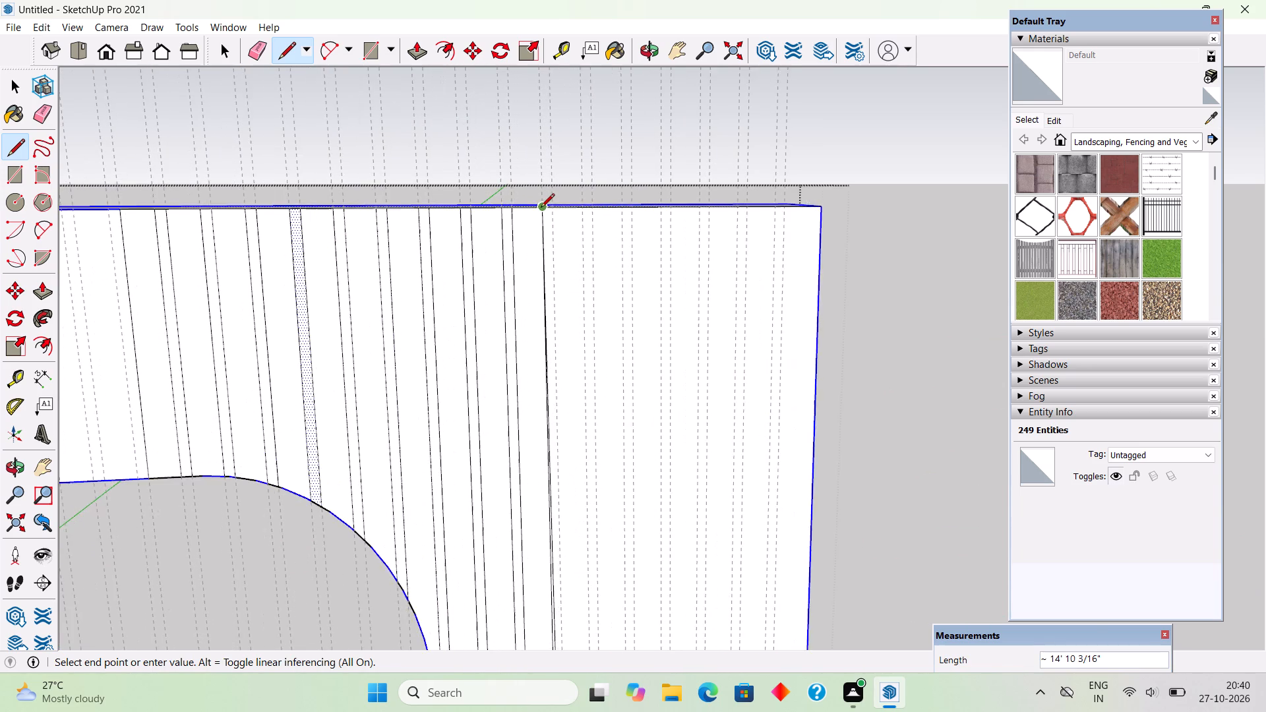
pyautogui.scroll(7, 541, 217)
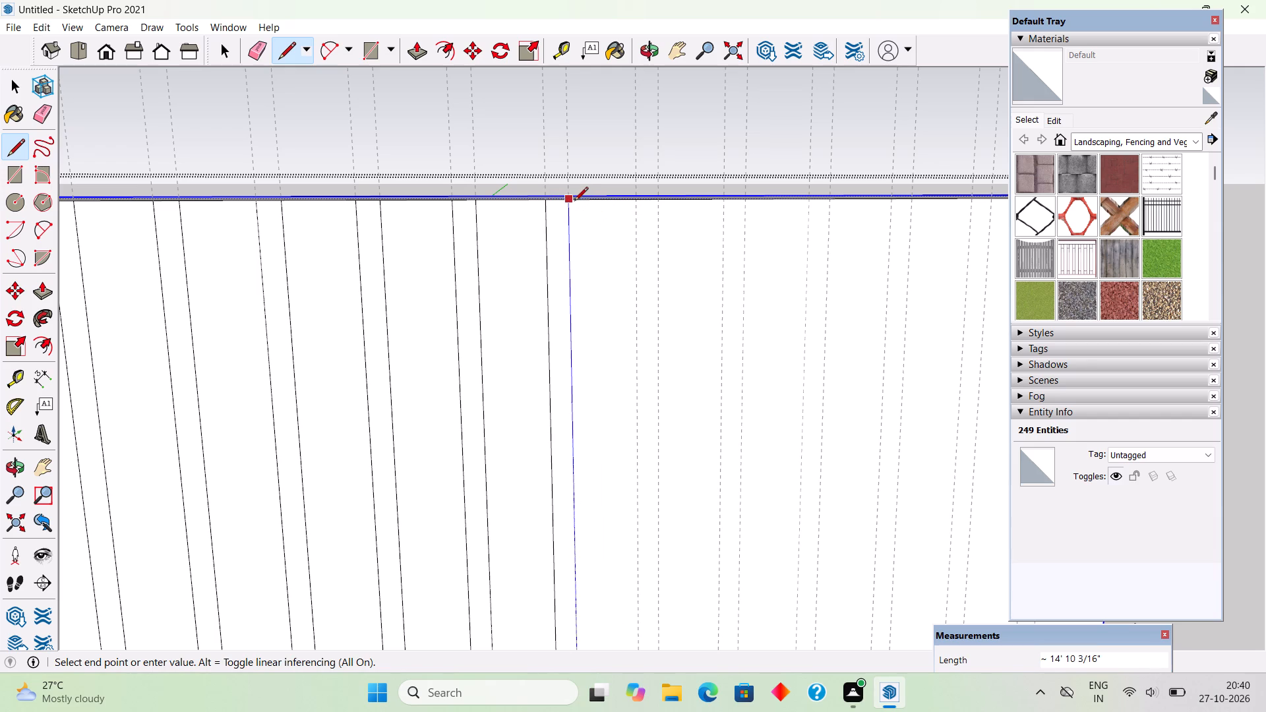
pyautogui.click(570, 199)
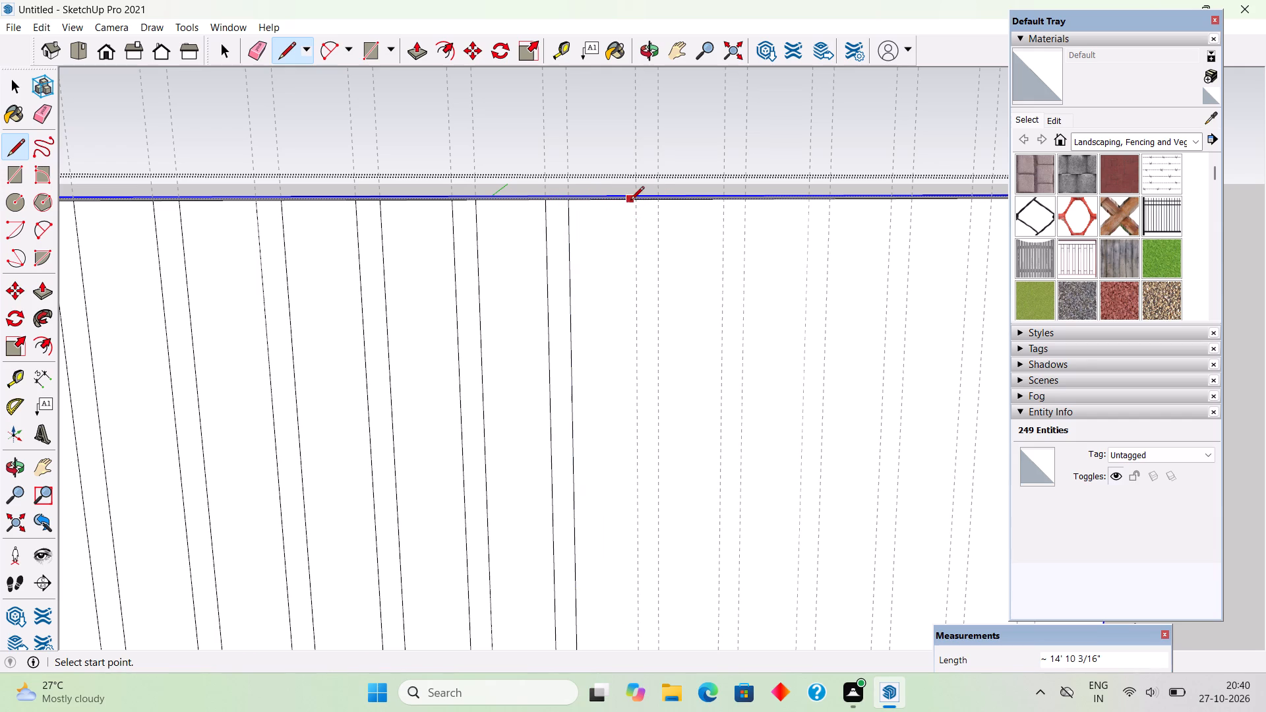
# Draw a vertical line about 14' 10 3/16" long along the next undrawn pair's first guide, from the panel's top edge to its bottom edge.
pyautogui.click(633, 200)
pyautogui.scroll(-9, 589, 186)
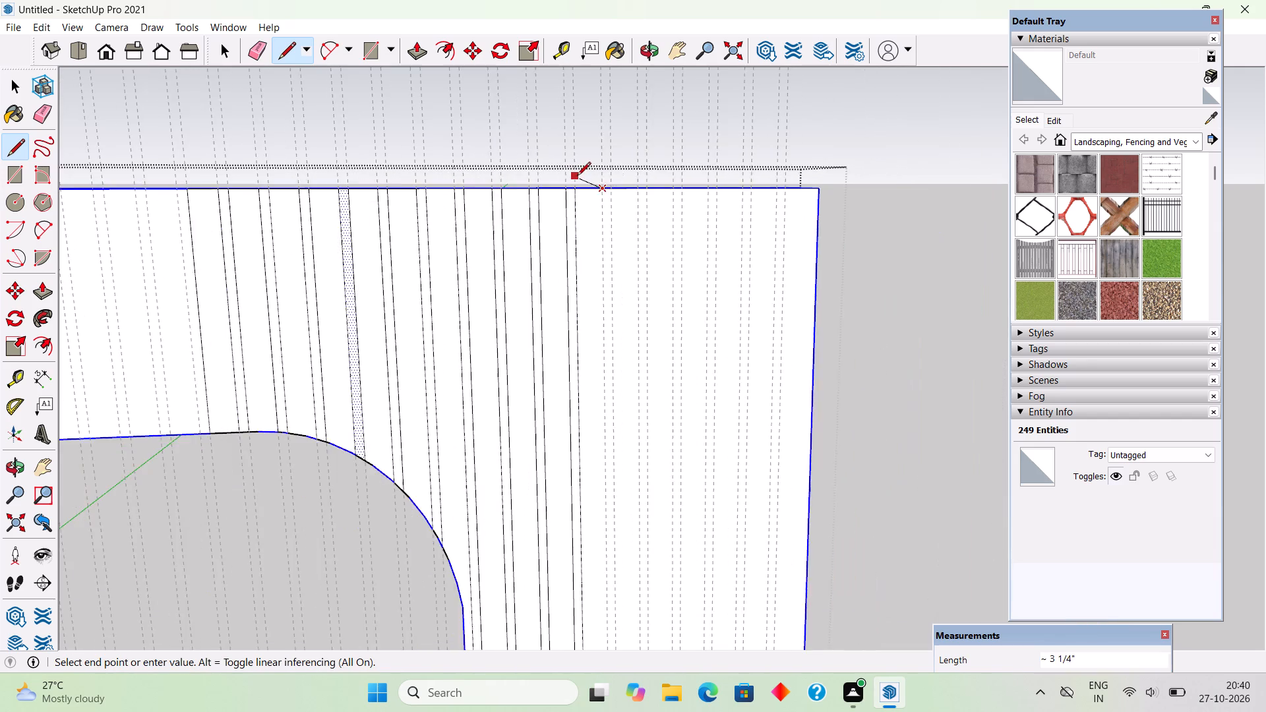
pyautogui.scroll(-18, 577, 177)
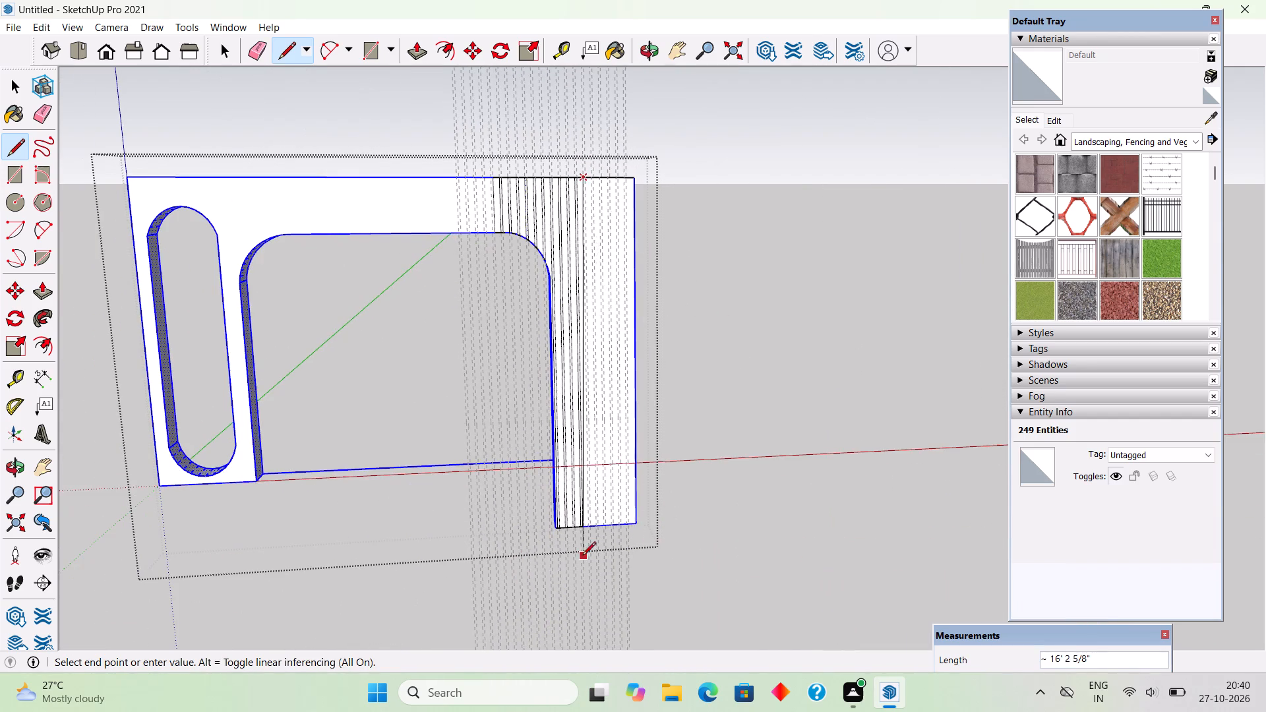
pyautogui.scroll(6, 582, 556)
pyautogui.scroll(14, 622, 517)
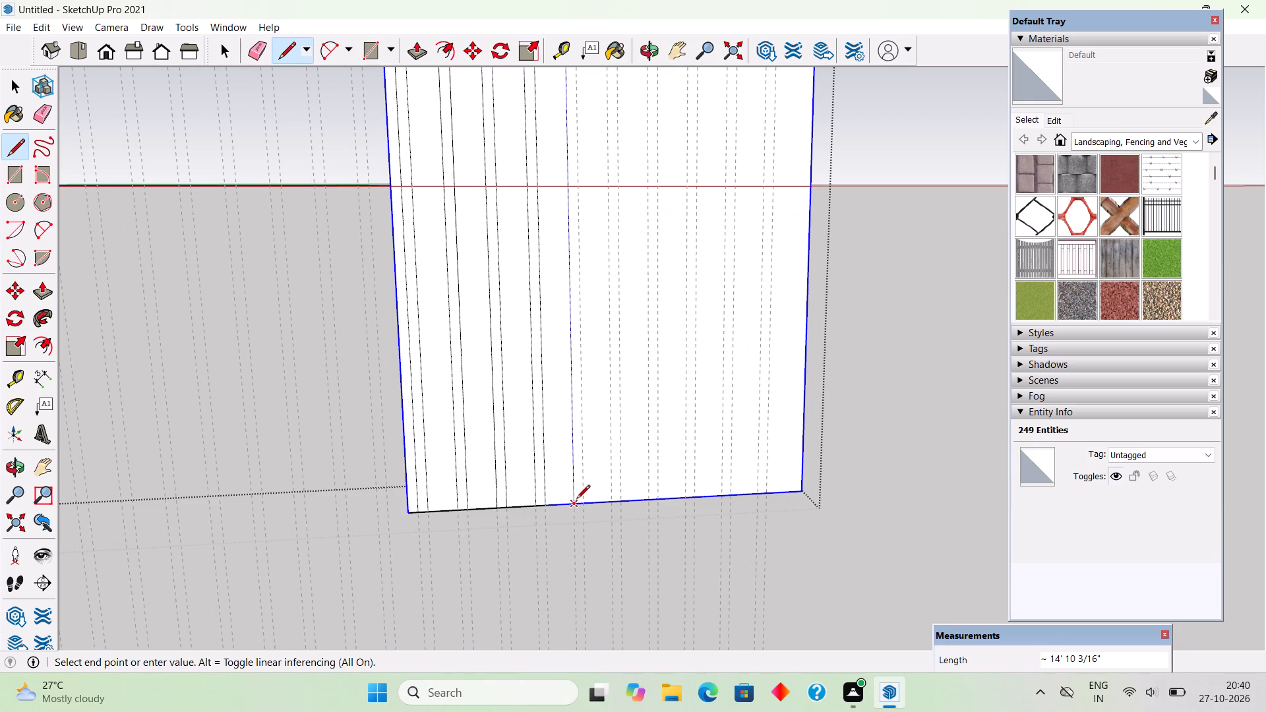
pyautogui.click(576, 505)
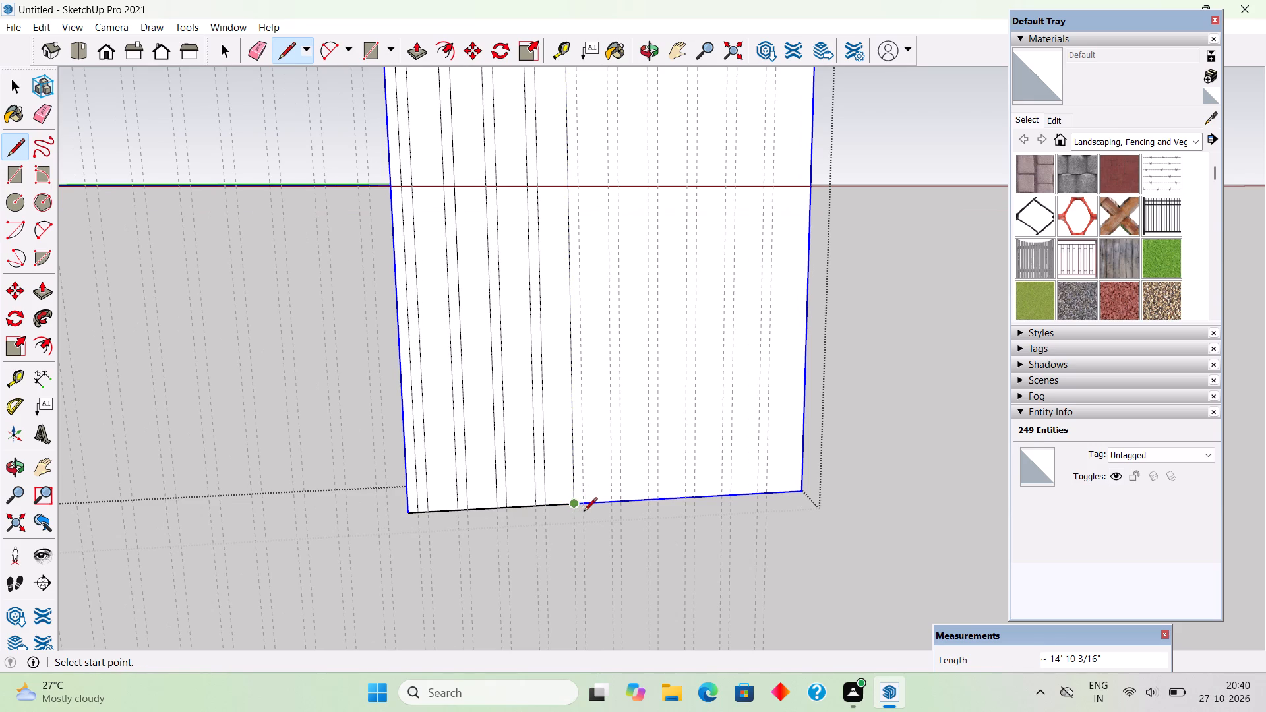
# Draw a vertical line about 14' 10 3/16" long along that pair's second guide, from the panel's bottom edge up to its top edge.
pyautogui.scroll(5, 583, 503)
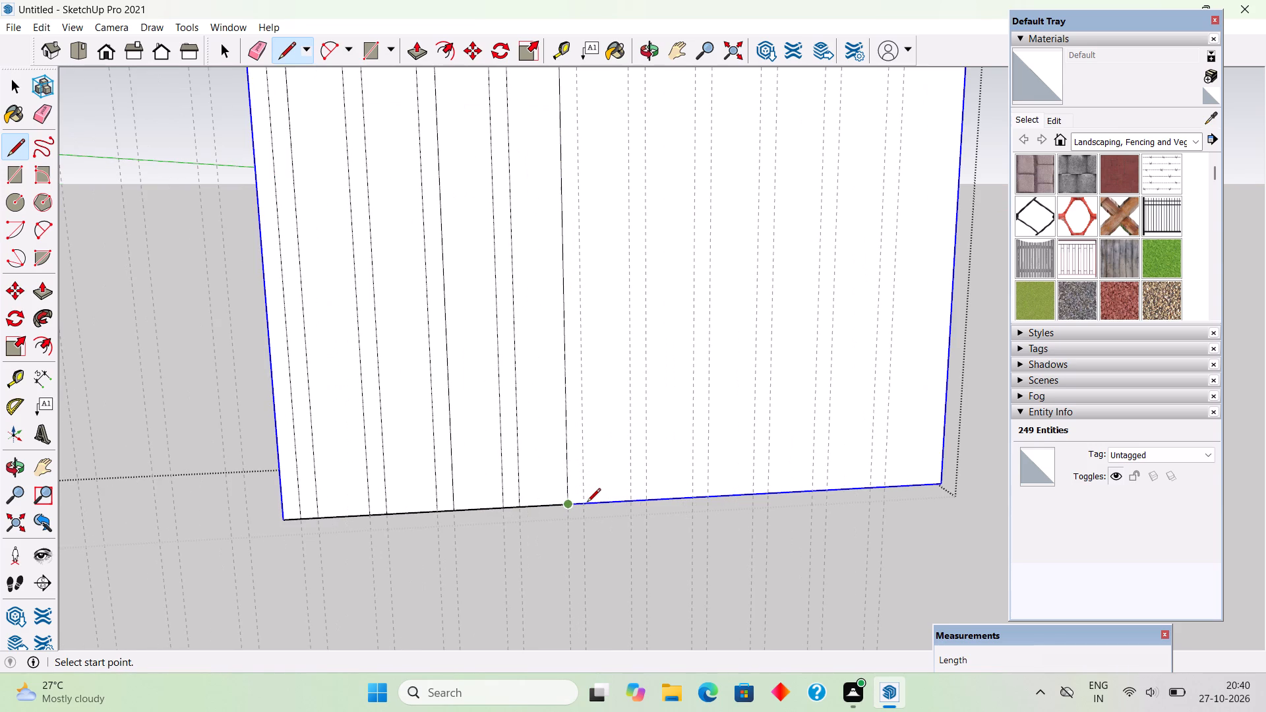
pyautogui.click(587, 503)
pyautogui.scroll(-20, 582, 557)
pyautogui.scroll(-1, 582, 557)
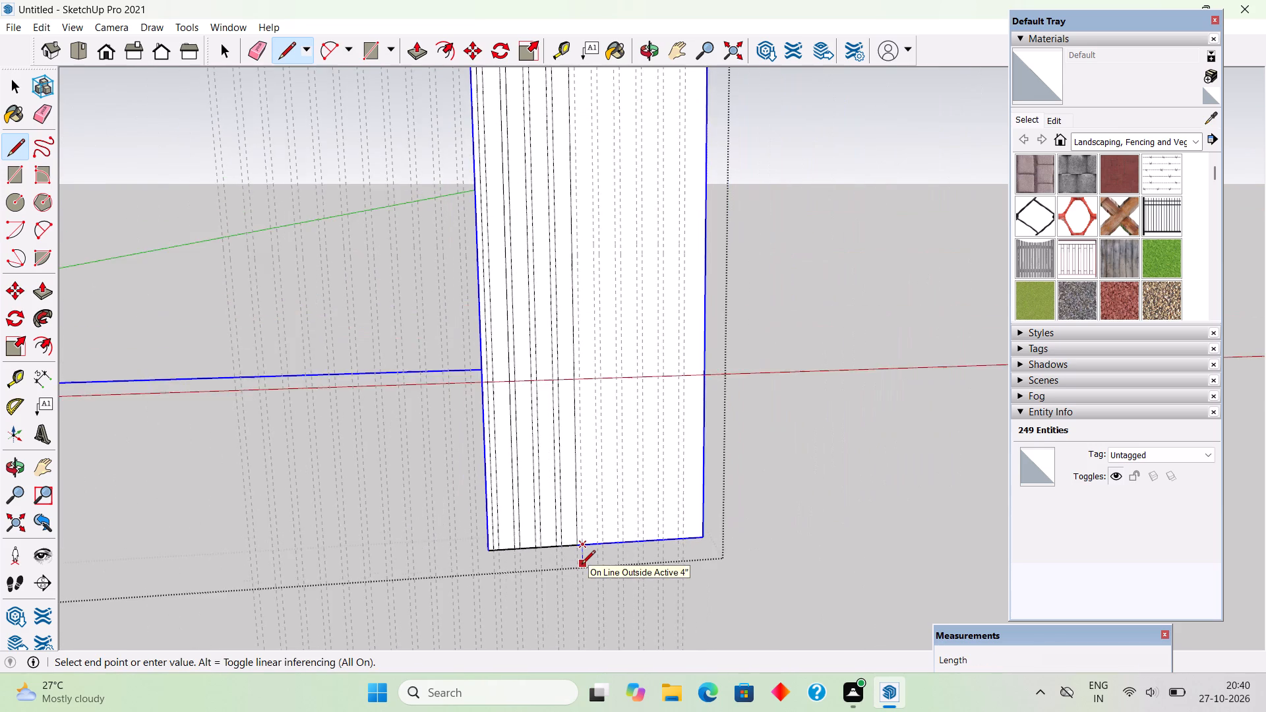
pyautogui.scroll(-12, 582, 565)
pyautogui.scroll(4, 586, 260)
pyautogui.scroll(19, 581, 247)
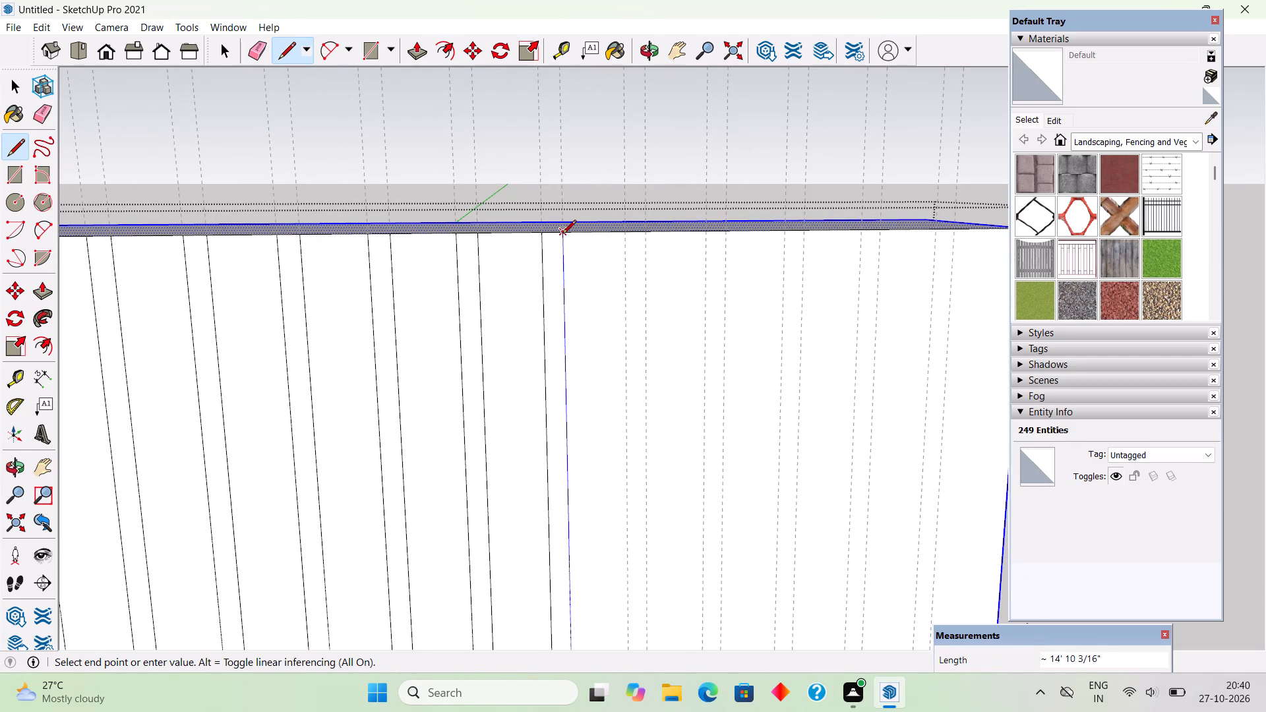
pyautogui.click(562, 234)
# Draw a vertical line about 14' 10 3/16" long along the following pair's first guide, from the panel's top edge to its bottom edge.
pyautogui.click(628, 233)
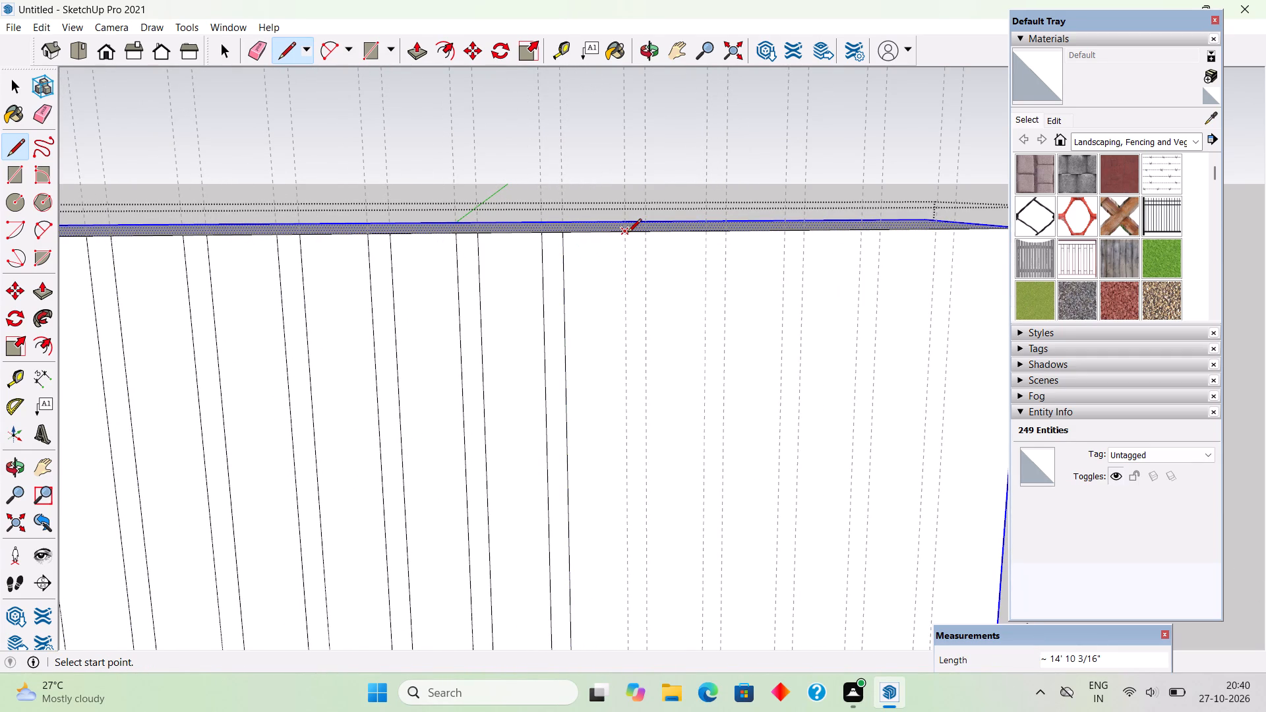
pyautogui.scroll(-20, 624, 267)
pyautogui.scroll(-5, 615, 263)
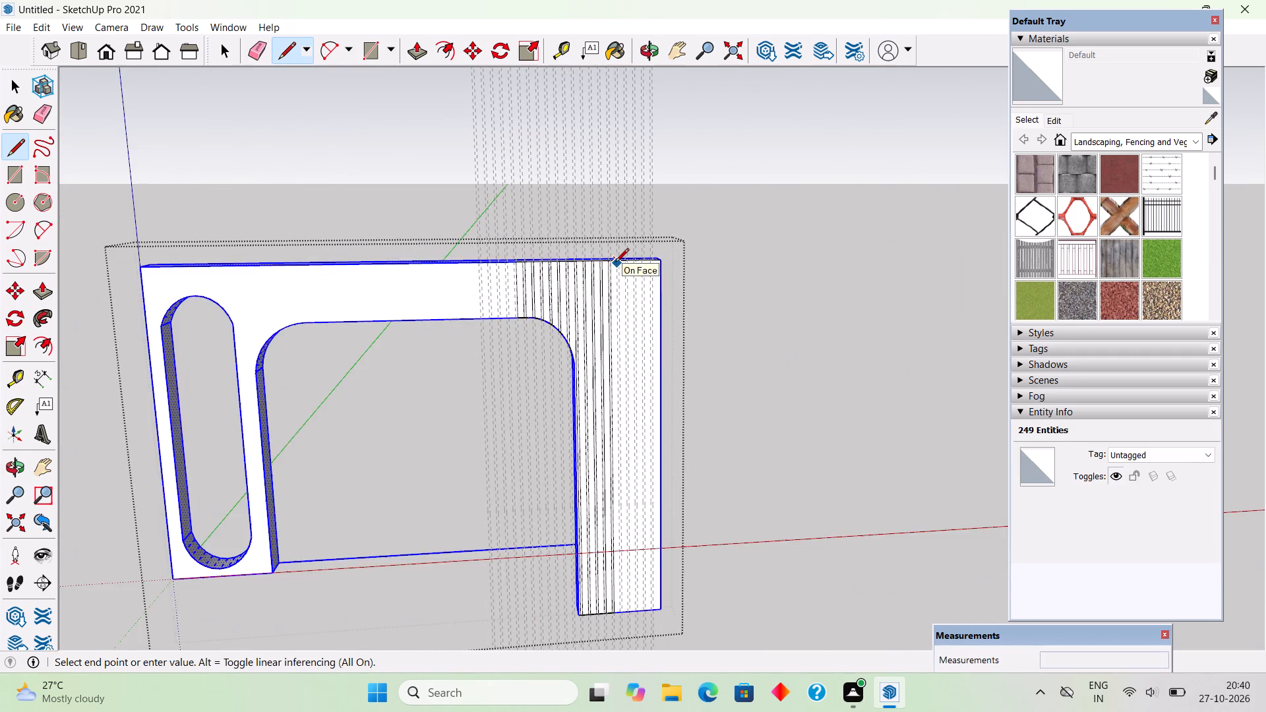
pyautogui.scroll(-4, 615, 263)
pyautogui.scroll(14, 620, 520)
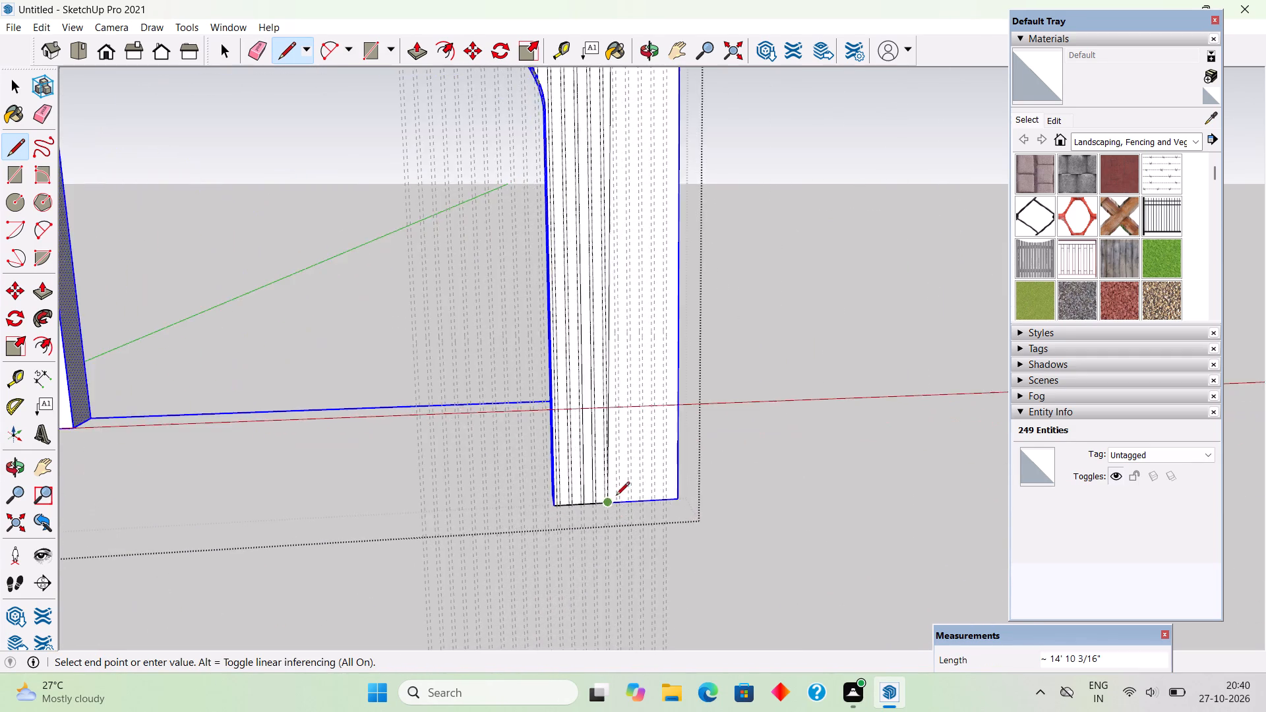
pyautogui.scroll(11, 616, 496)
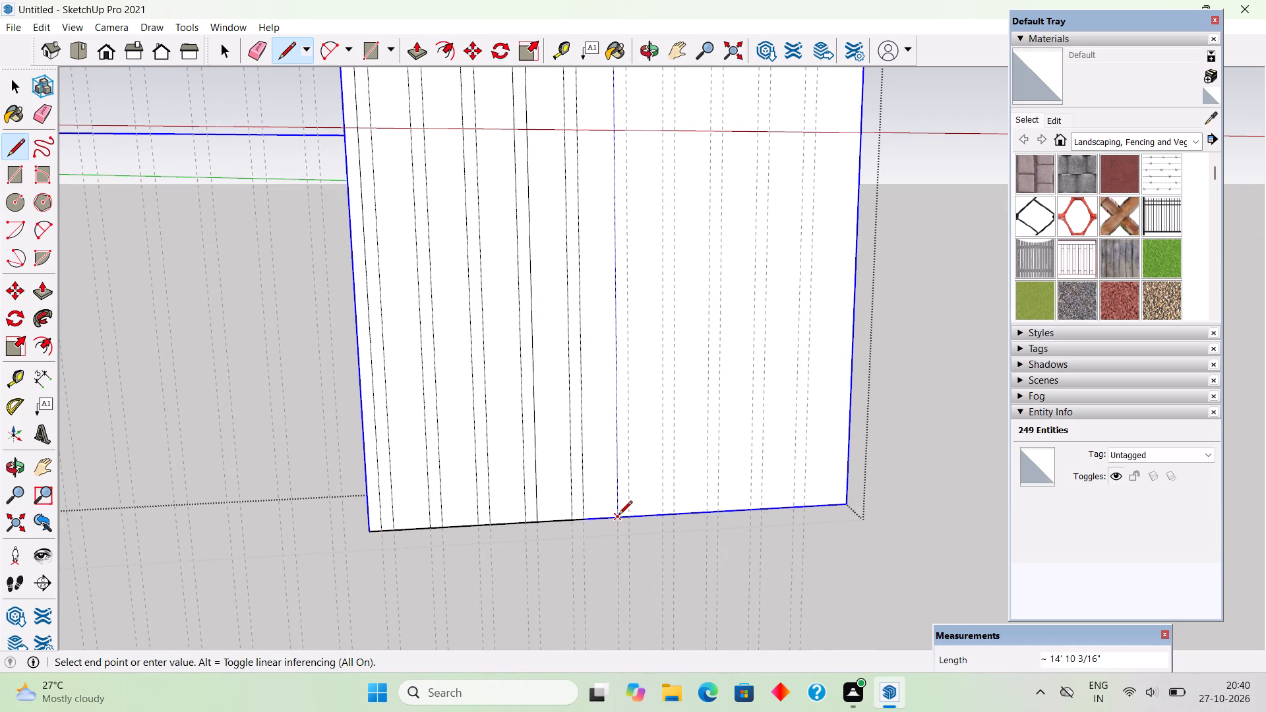
pyautogui.click(618, 516)
# Draw a vertical line about 14' 10 3/16" long along the same pair's second guide, from the panel's bottom edge to its top edge.
pyautogui.click(630, 517)
pyautogui.scroll(-15, 607, 545)
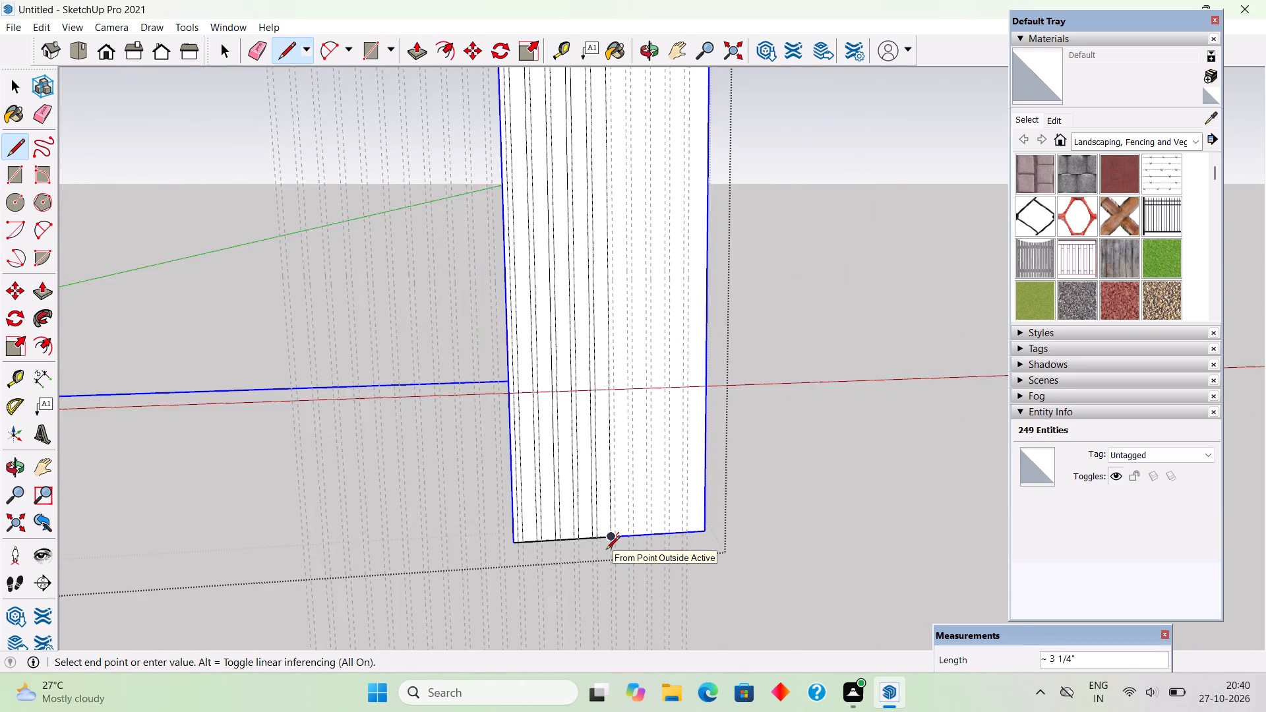
pyautogui.scroll(-15, 606, 550)
pyautogui.scroll(7, 619, 278)
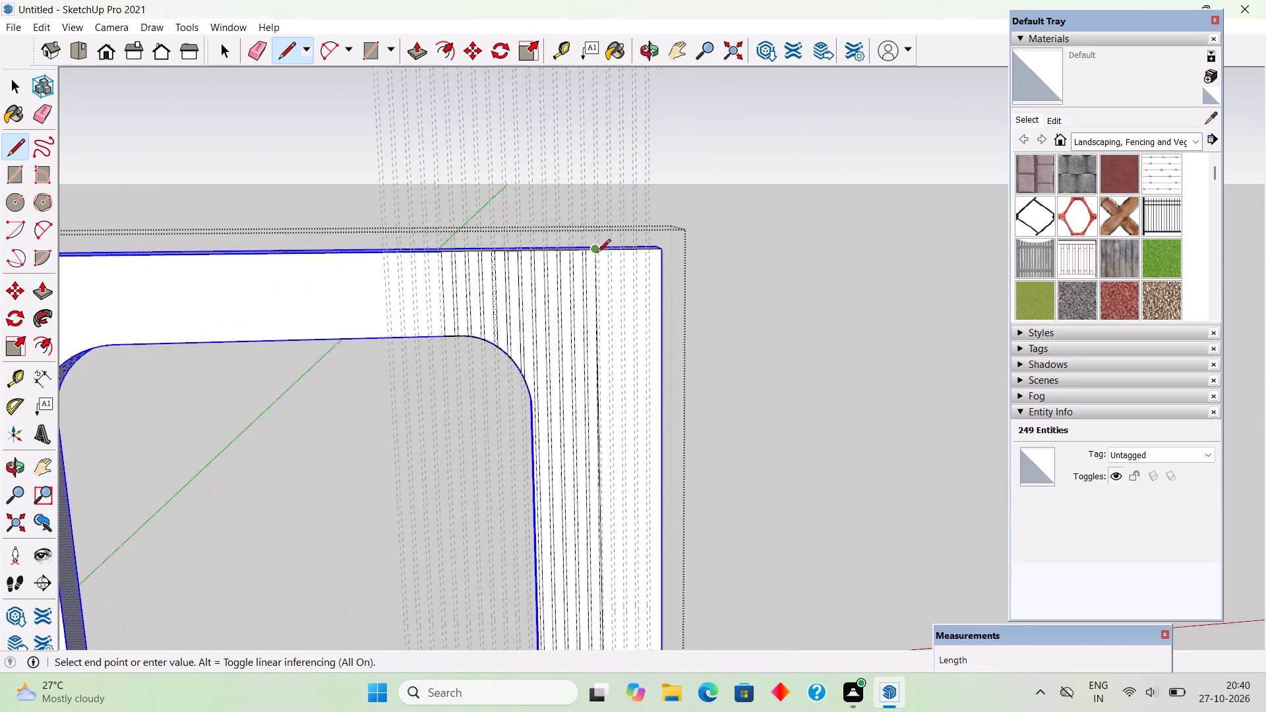
pyautogui.scroll(12, 597, 254)
pyautogui.click(607, 240)
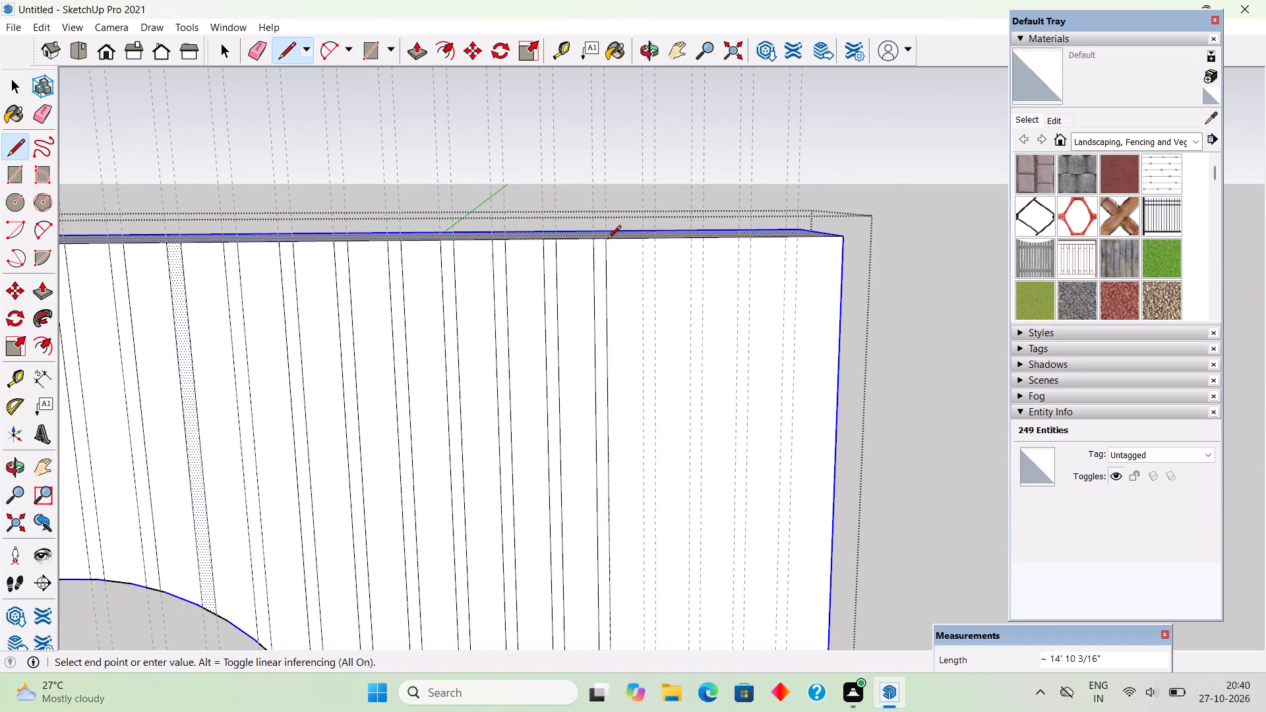
# Draw a vertical line about 14' 10 3/16" long along the next undrawn pair's first guide, from the panel's top edge down to its bottom edge.
pyautogui.click(643, 241)
pyautogui.scroll(-10, 545, 249)
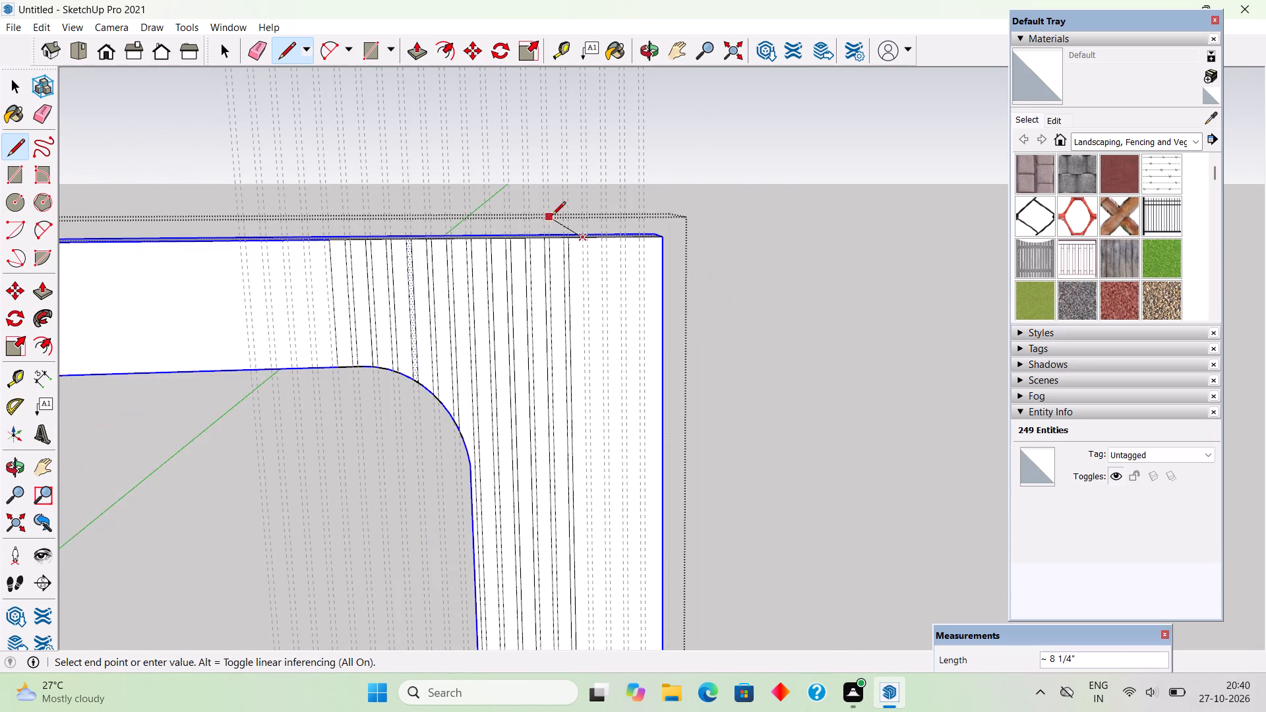
pyautogui.scroll(-13, 552, 216)
pyautogui.scroll(11, 571, 490)
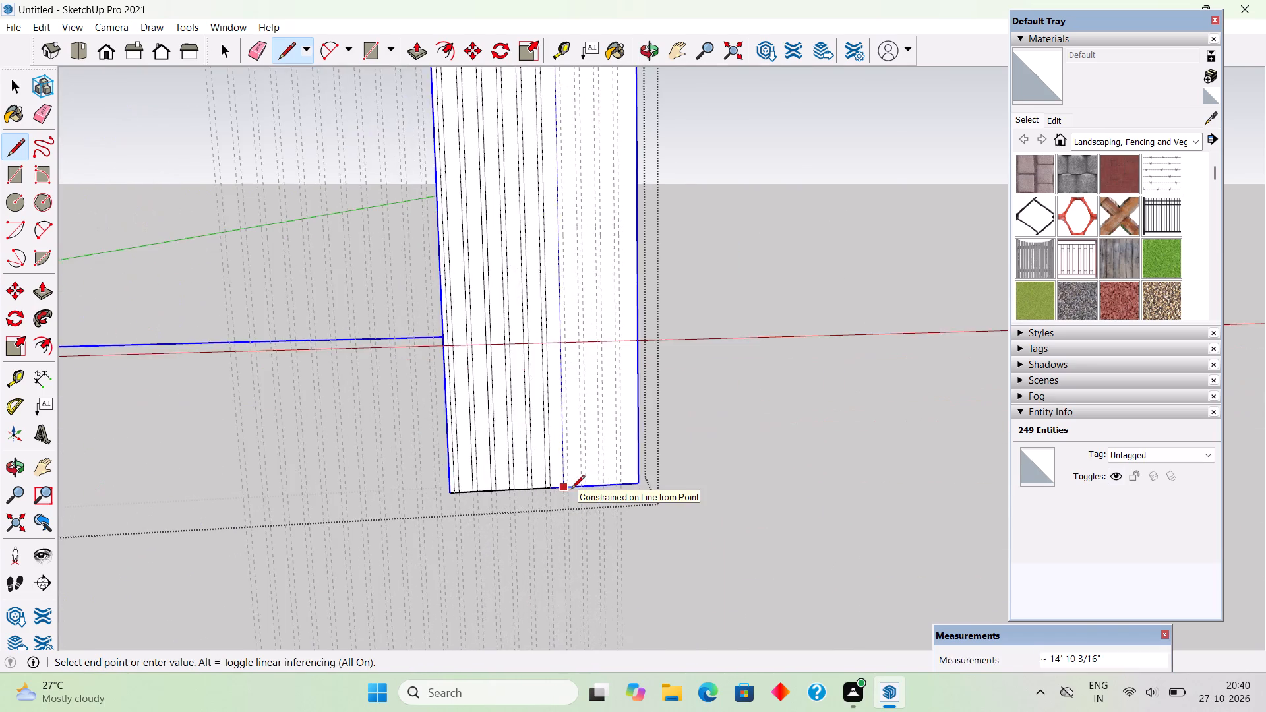
pyautogui.scroll(11, 571, 490)
pyautogui.click(560, 489)
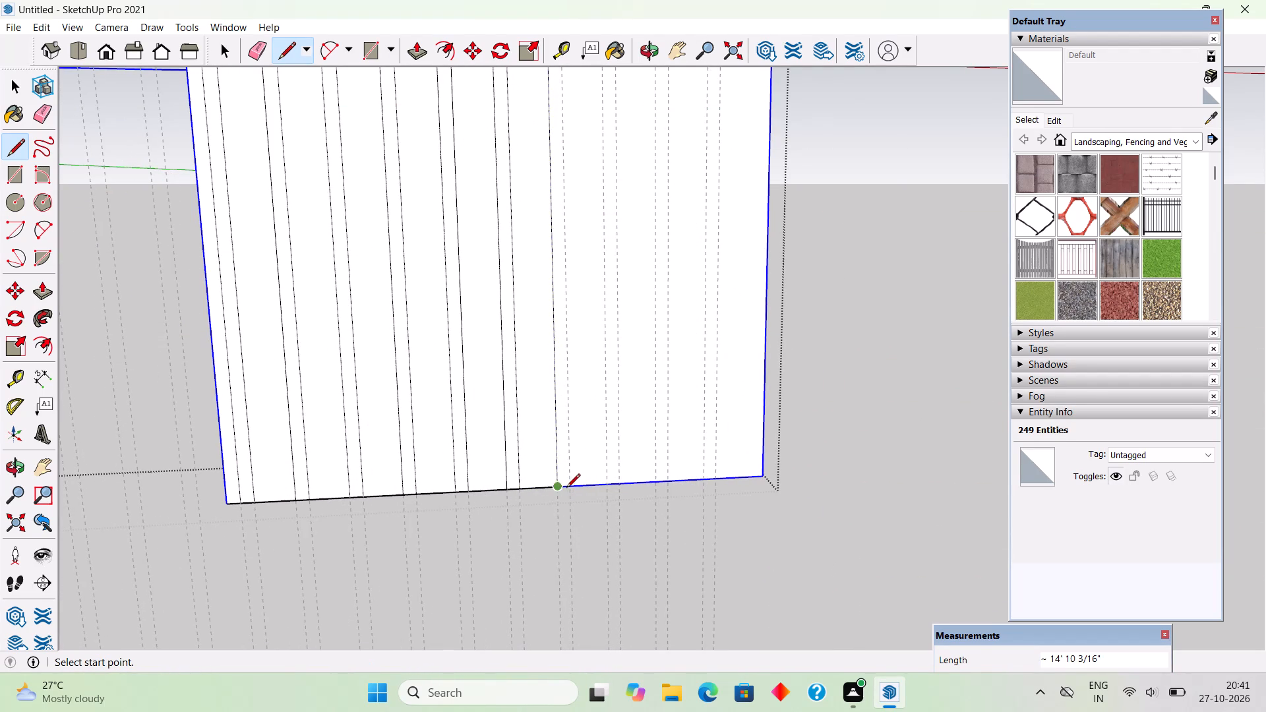
# Draw a vertical line about 14' 10 3/16" long along that pair's second guide, from the panel's bottom edge to its top edge.
pyautogui.click(568, 487)
pyautogui.scroll(-17, 568, 487)
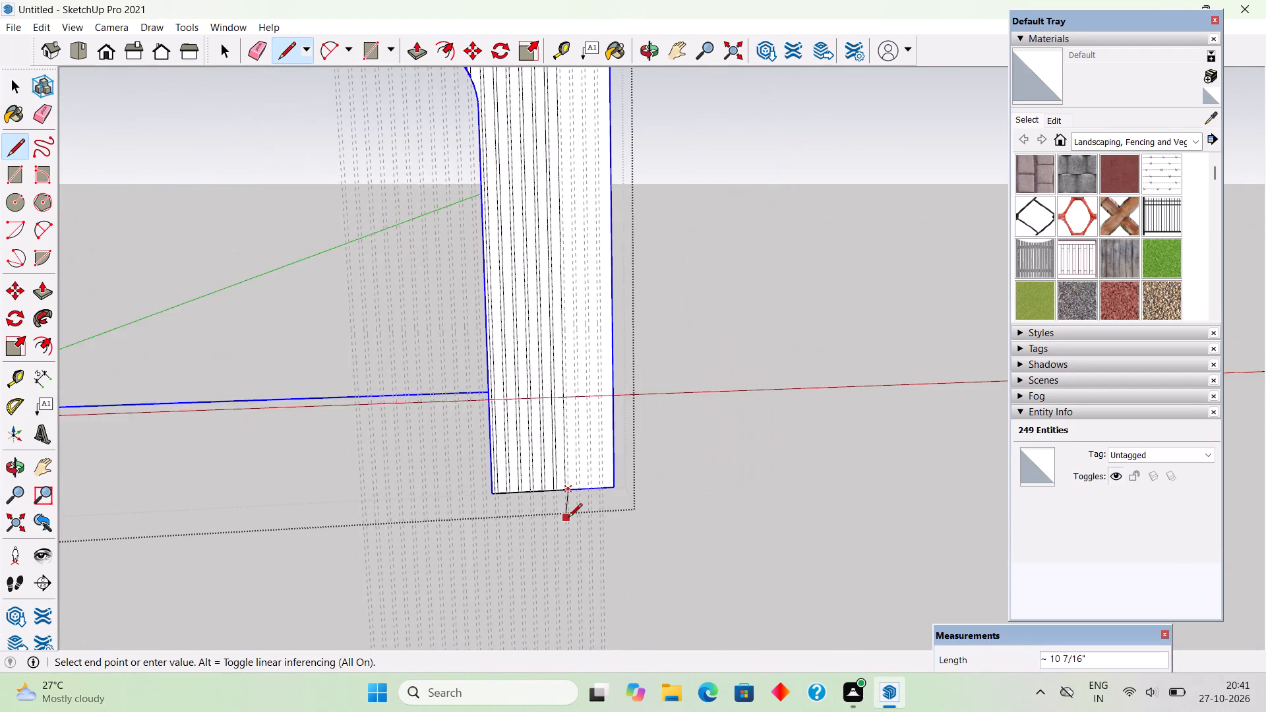
pyautogui.scroll(-9, 568, 520)
pyautogui.scroll(6, 565, 242)
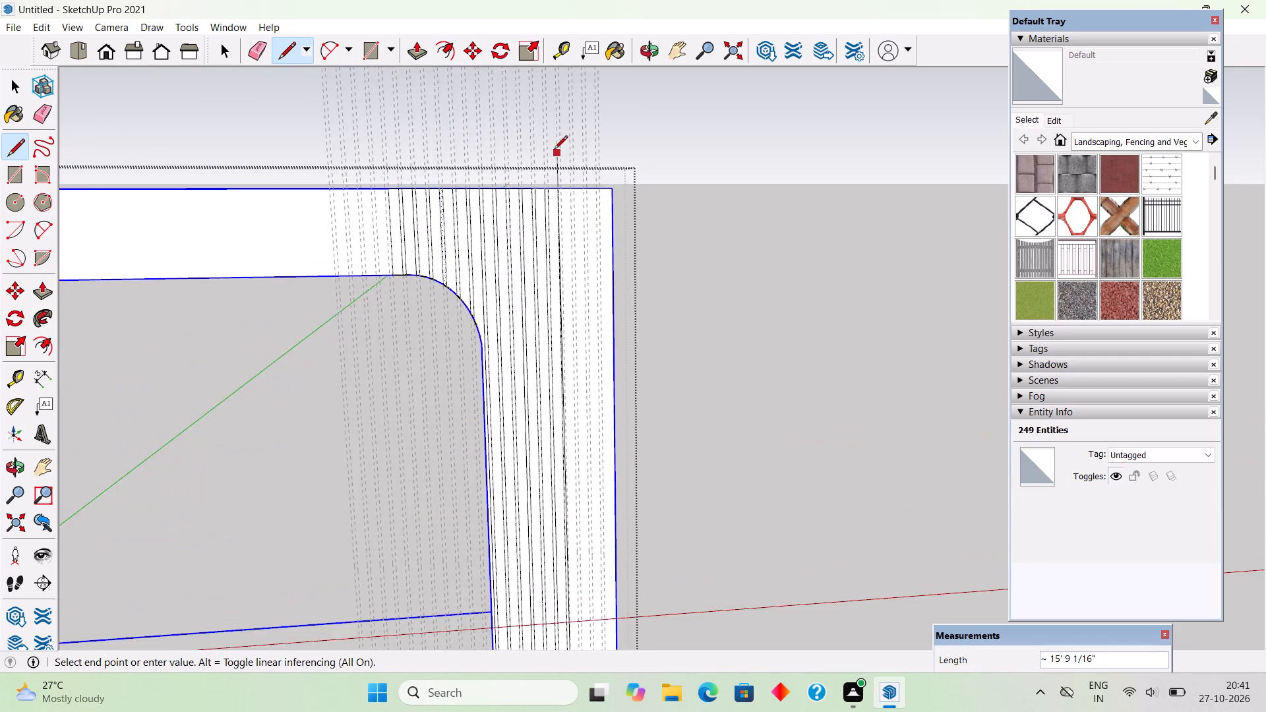
pyautogui.scroll(5, 555, 152)
pyautogui.scroll(10, 570, 219)
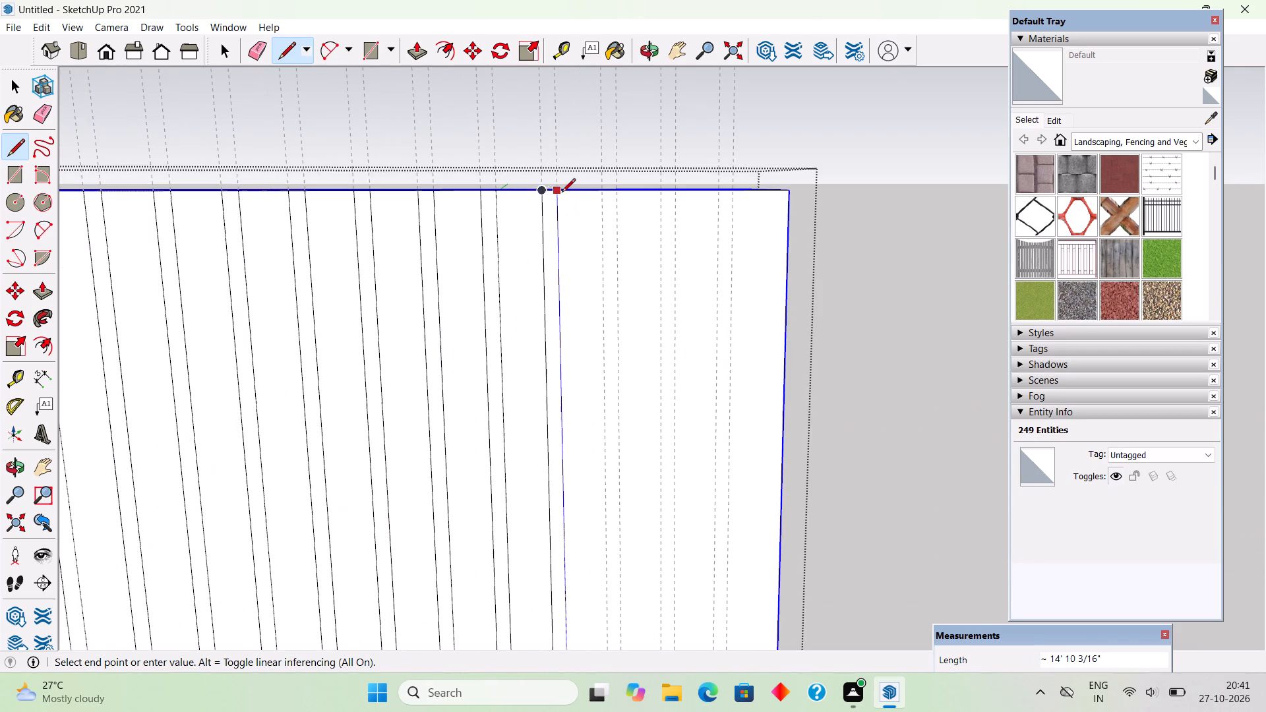
pyautogui.click(555, 188)
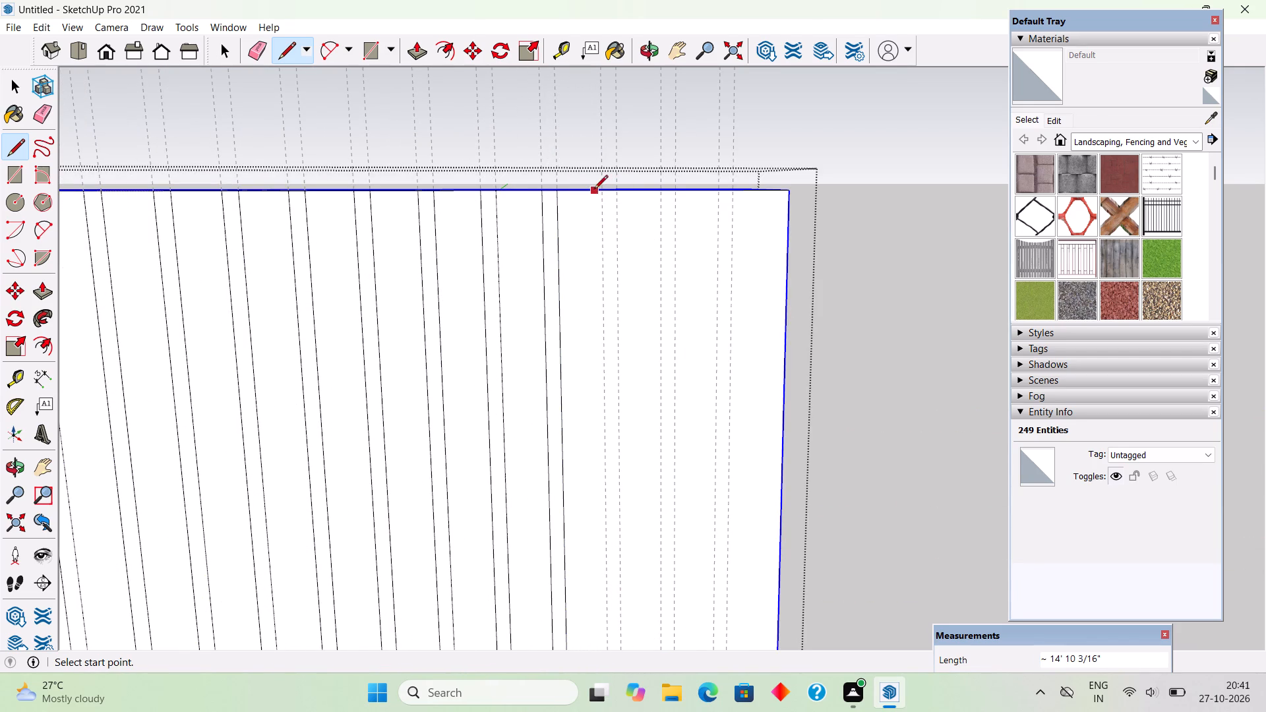
# Draw a vertical line about 14' 10 3/16" long along the third-to-last pair's first guide, from the panel's top edge to its bottom edge.
pyautogui.click(603, 191)
pyautogui.scroll(-12, 535, 169)
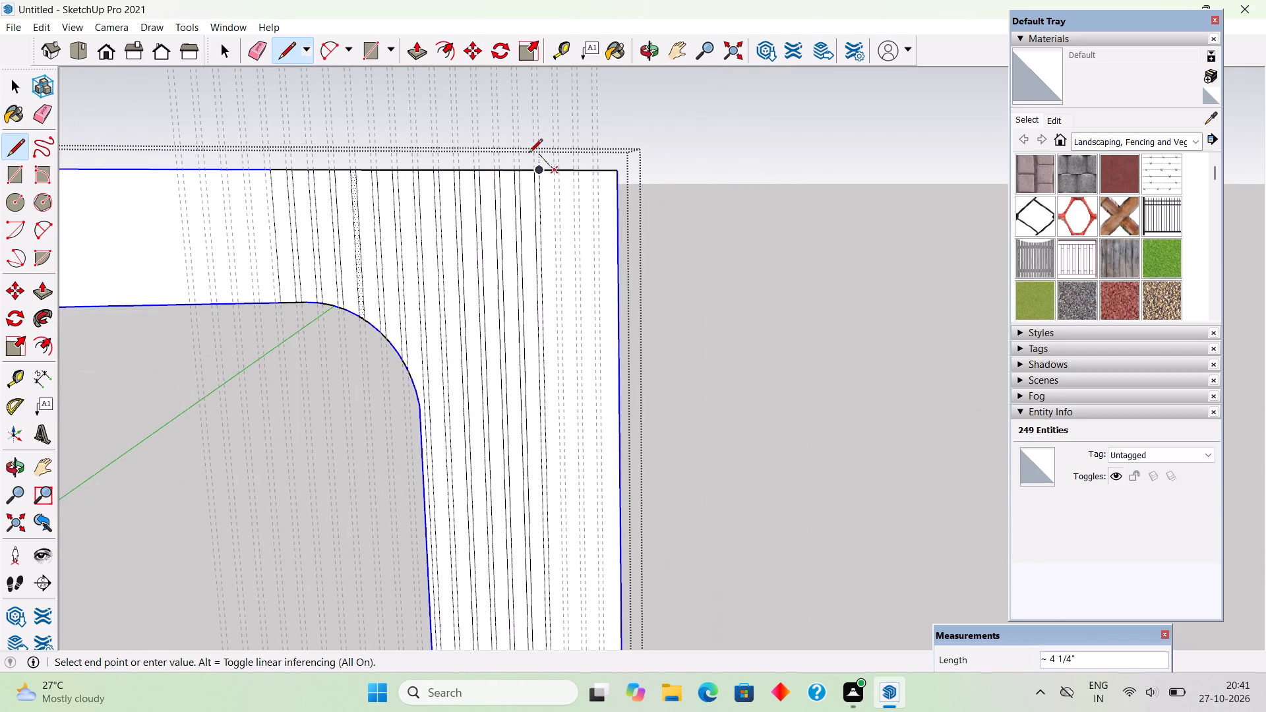
pyautogui.scroll(-9, 529, 154)
pyautogui.scroll(9, 548, 542)
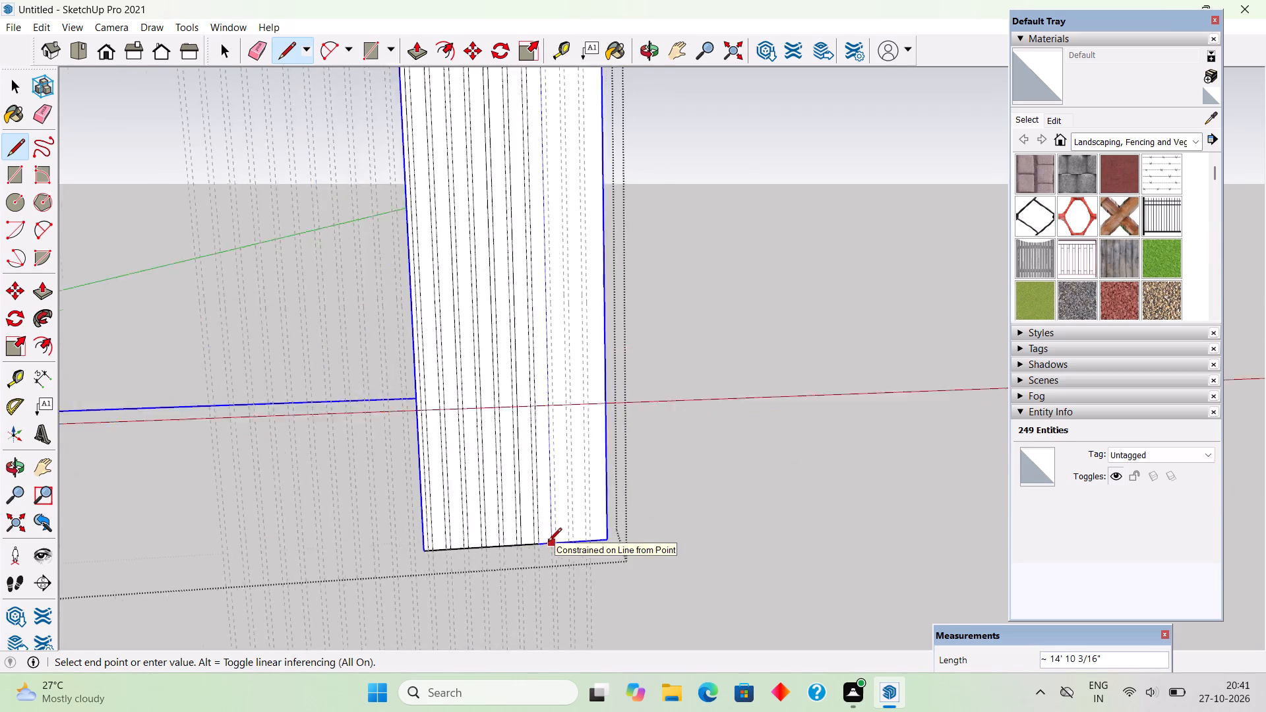
pyautogui.scroll(9, 548, 543)
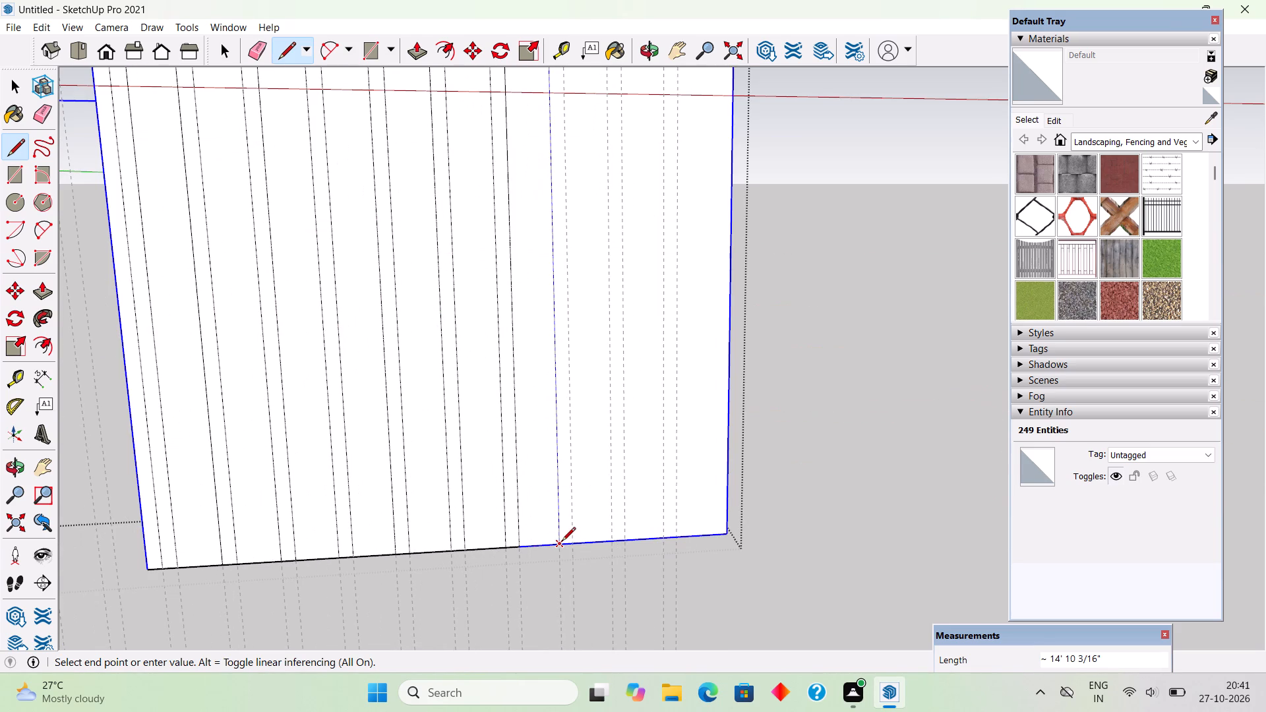
pyautogui.click(562, 542)
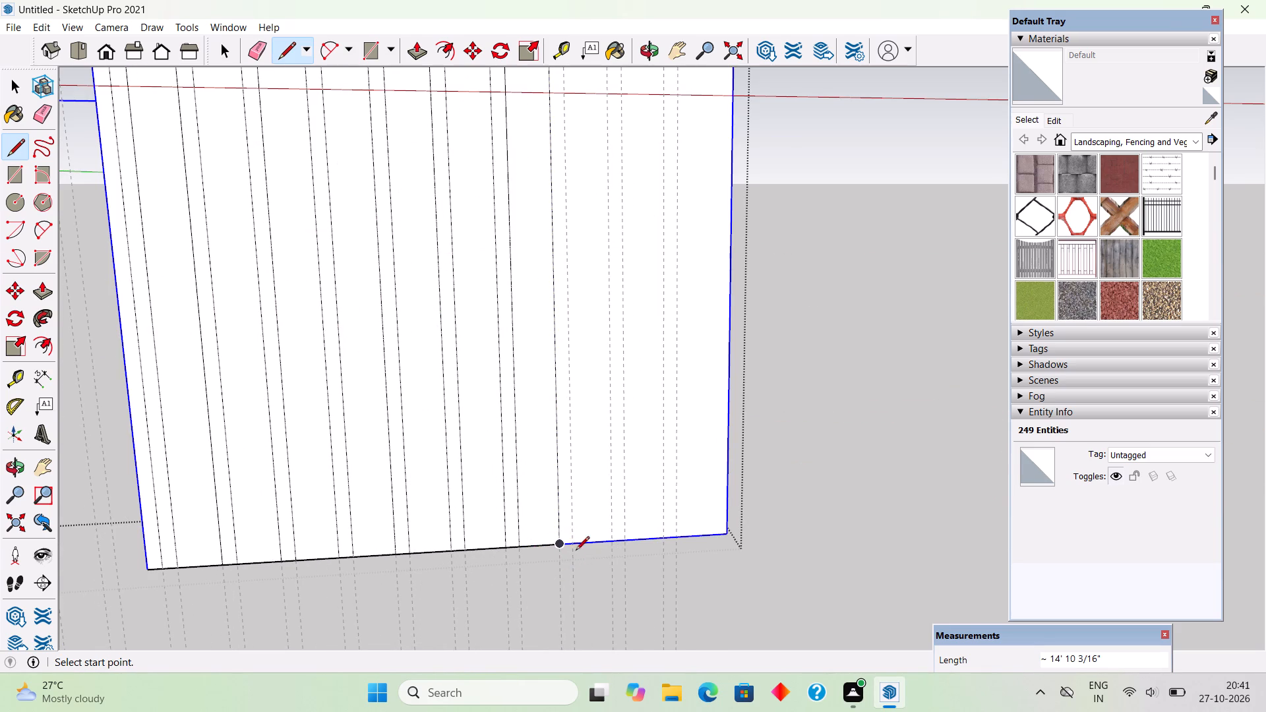
# Draw a vertical line about 14' 10 3/16" long along the third-to-last pair's second guide, from the panel's bottom edge to its top edge.
pyautogui.scroll(4, 576, 551)
pyautogui.click(571, 541)
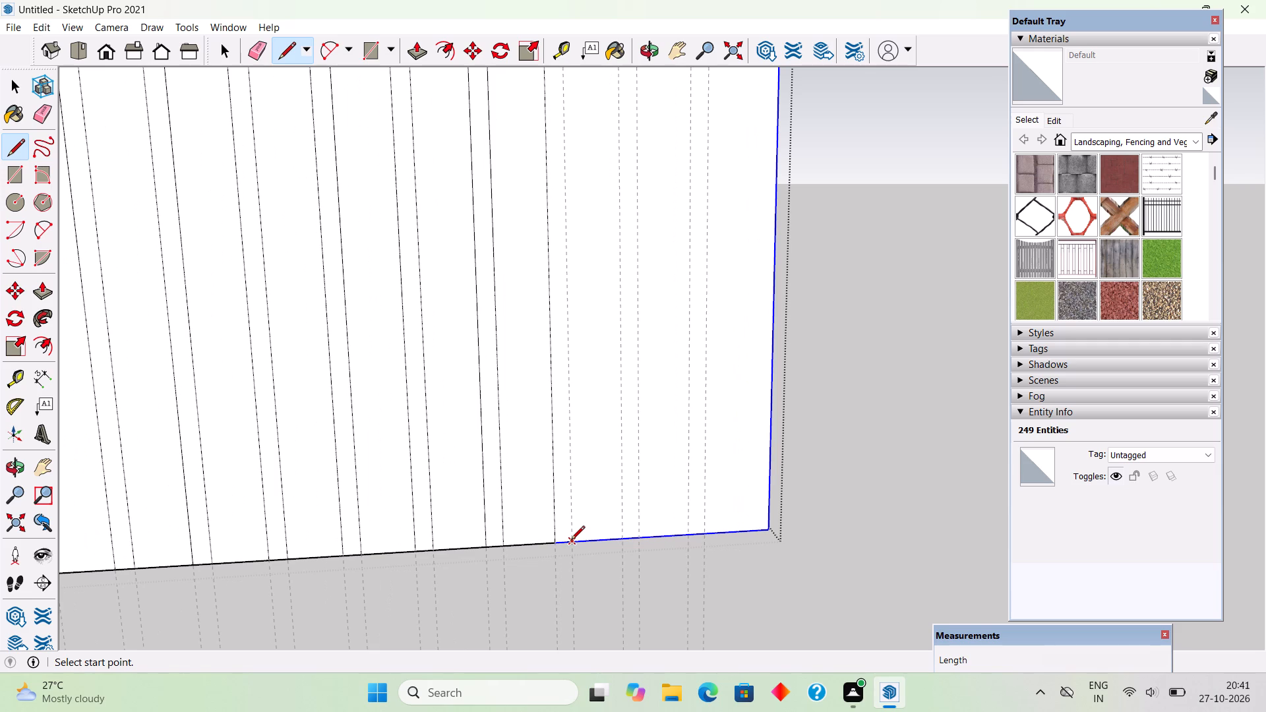
pyautogui.scroll(-16, 571, 541)
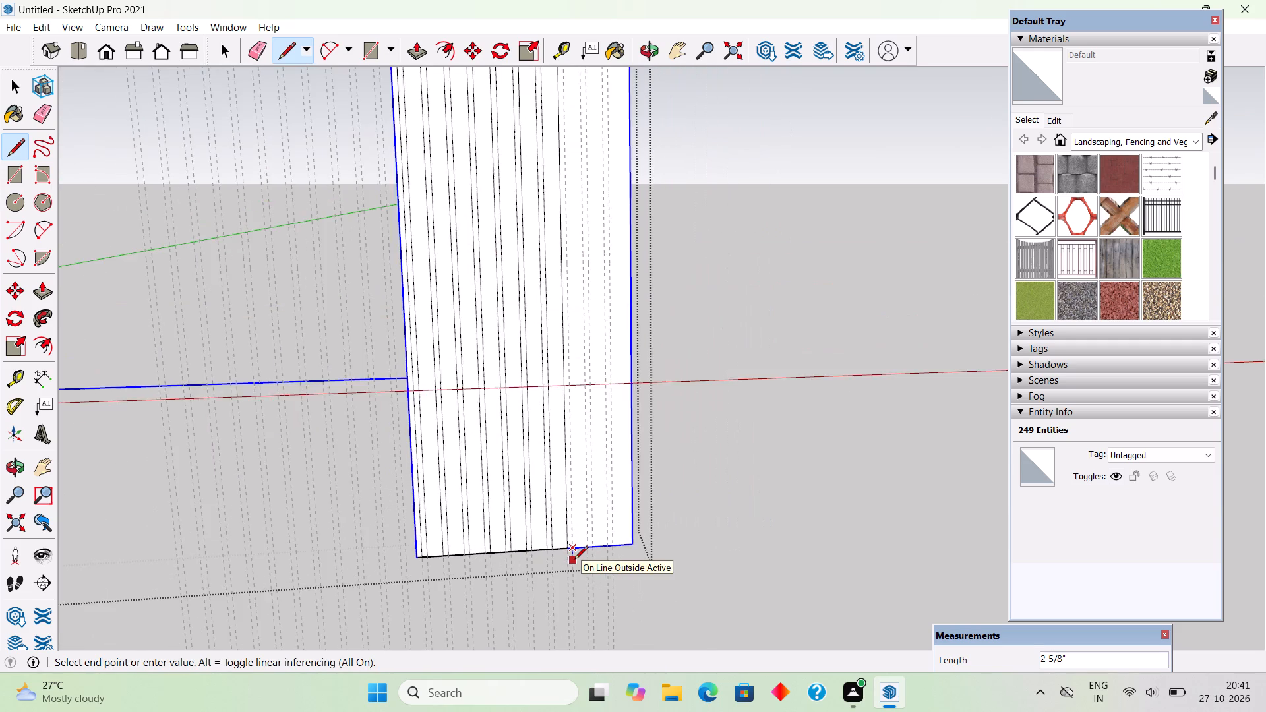
pyautogui.scroll(-10, 574, 560)
pyautogui.scroll(7, 566, 190)
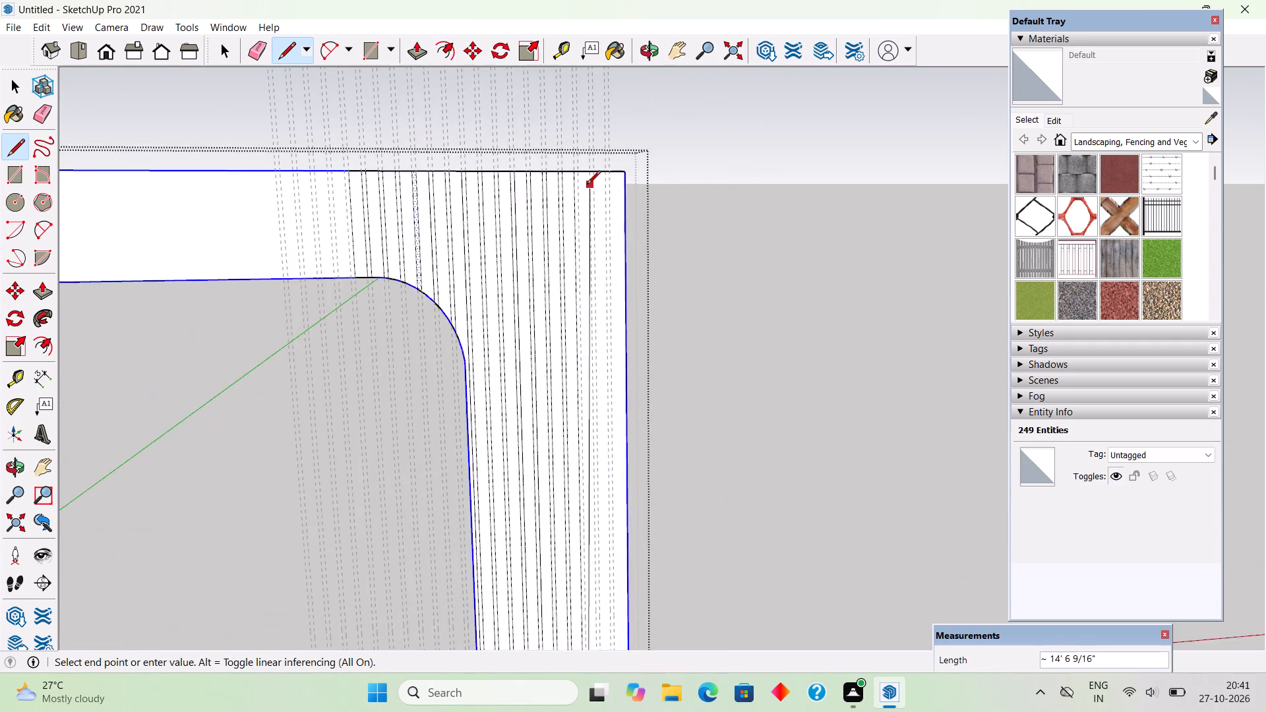
pyautogui.scroll(9, 587, 185)
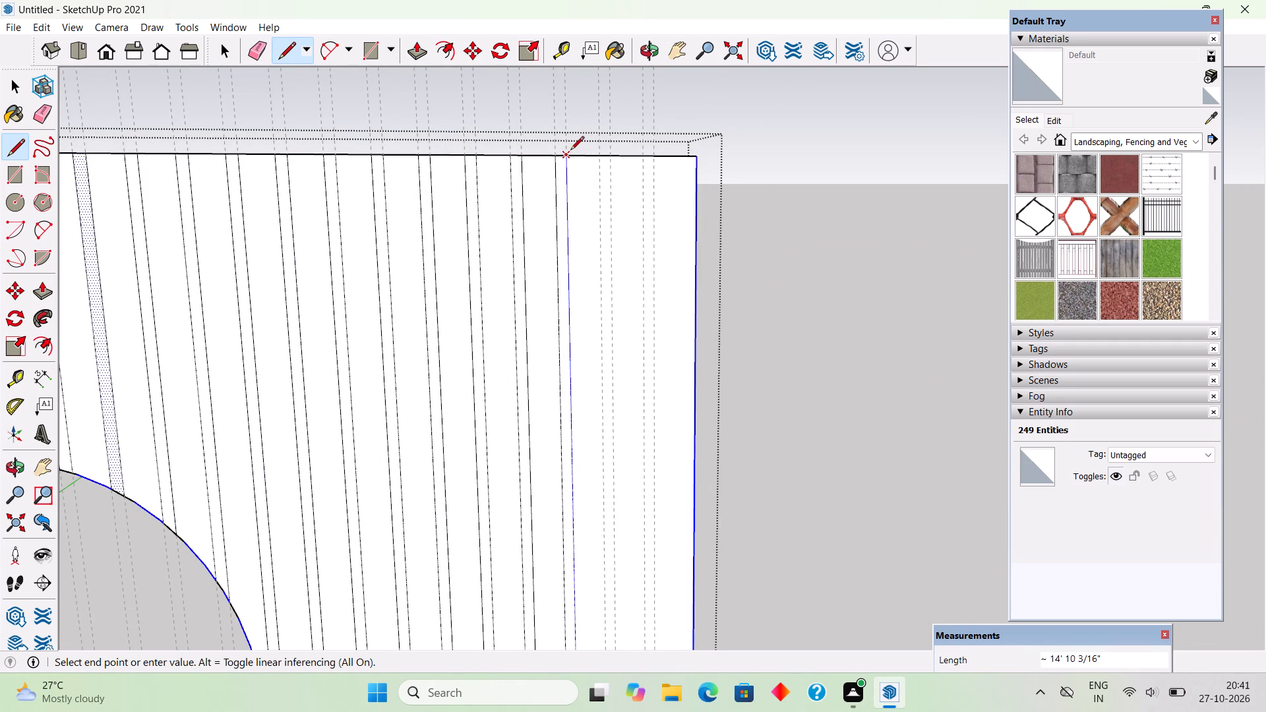
pyautogui.click(570, 151)
# Draw a vertical line about 14' 10 3/16" long along the second-to-last pair's first guide, from the panel's top edge to its bottom edge.
pyautogui.click(600, 158)
pyautogui.scroll(-3, 516, 167)
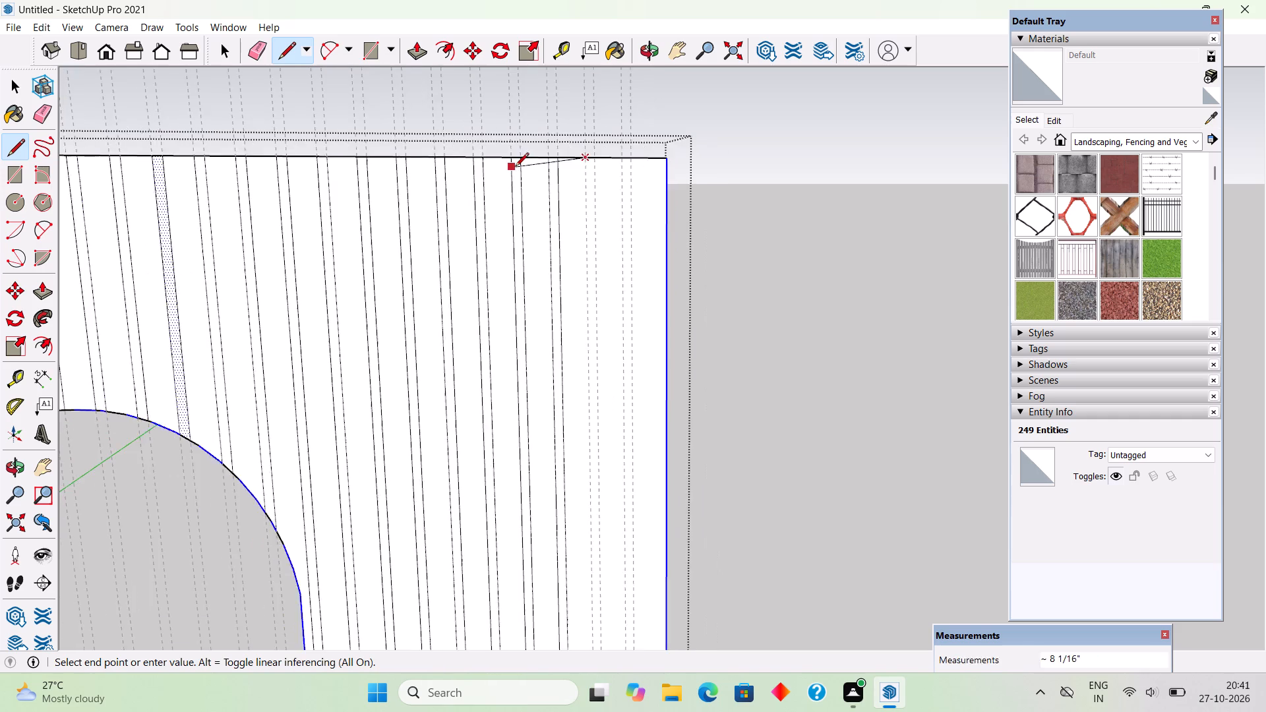
pyautogui.scroll(-16, 515, 167)
pyautogui.scroll(6, 524, 562)
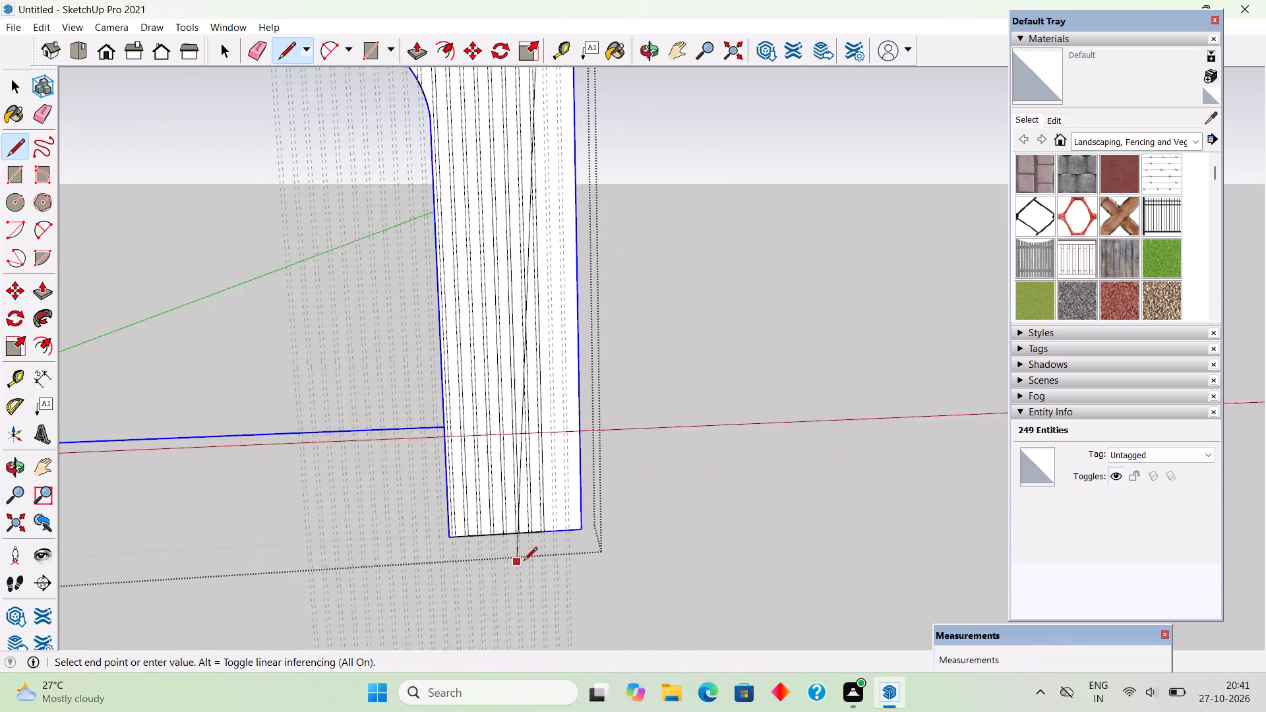
pyautogui.scroll(16, 562, 543)
pyautogui.click(552, 510)
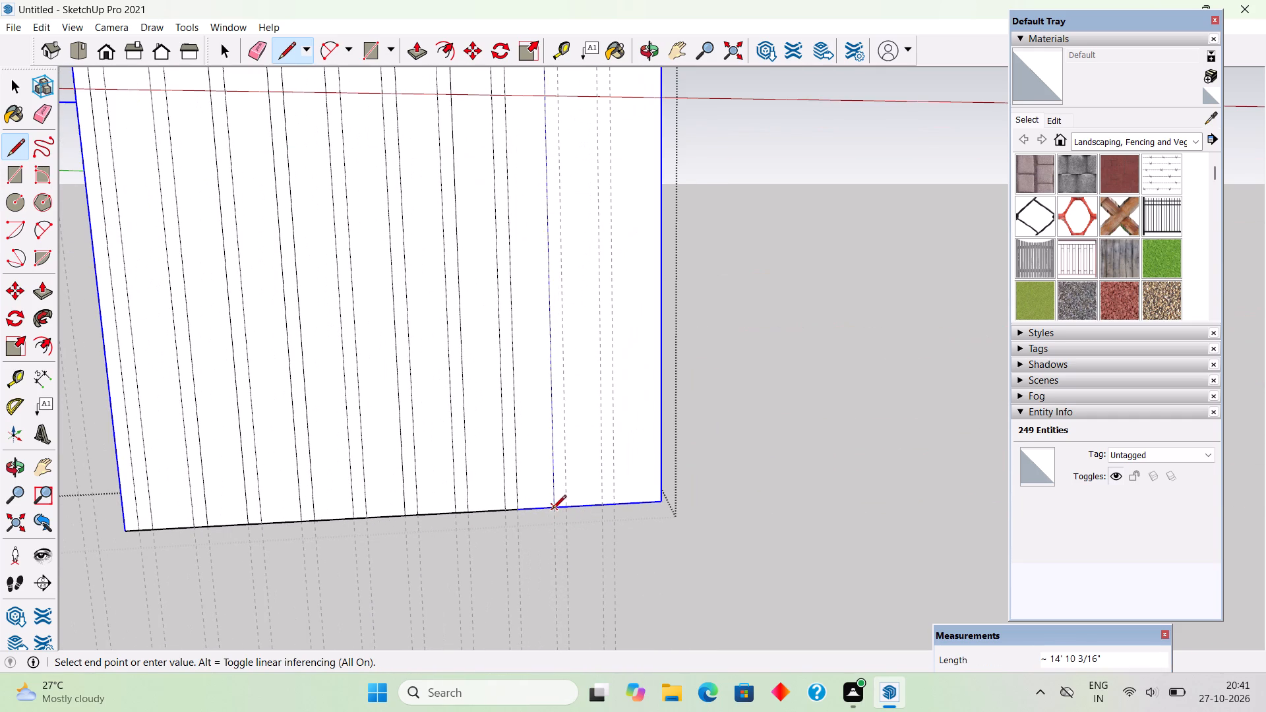
# Draw a vertical line about 14' 10 3/16" long along the second-to-last pair's second guide, from the panel's bottom edge to its top edge.
pyautogui.click(568, 508)
pyautogui.scroll(-14, 564, 508)
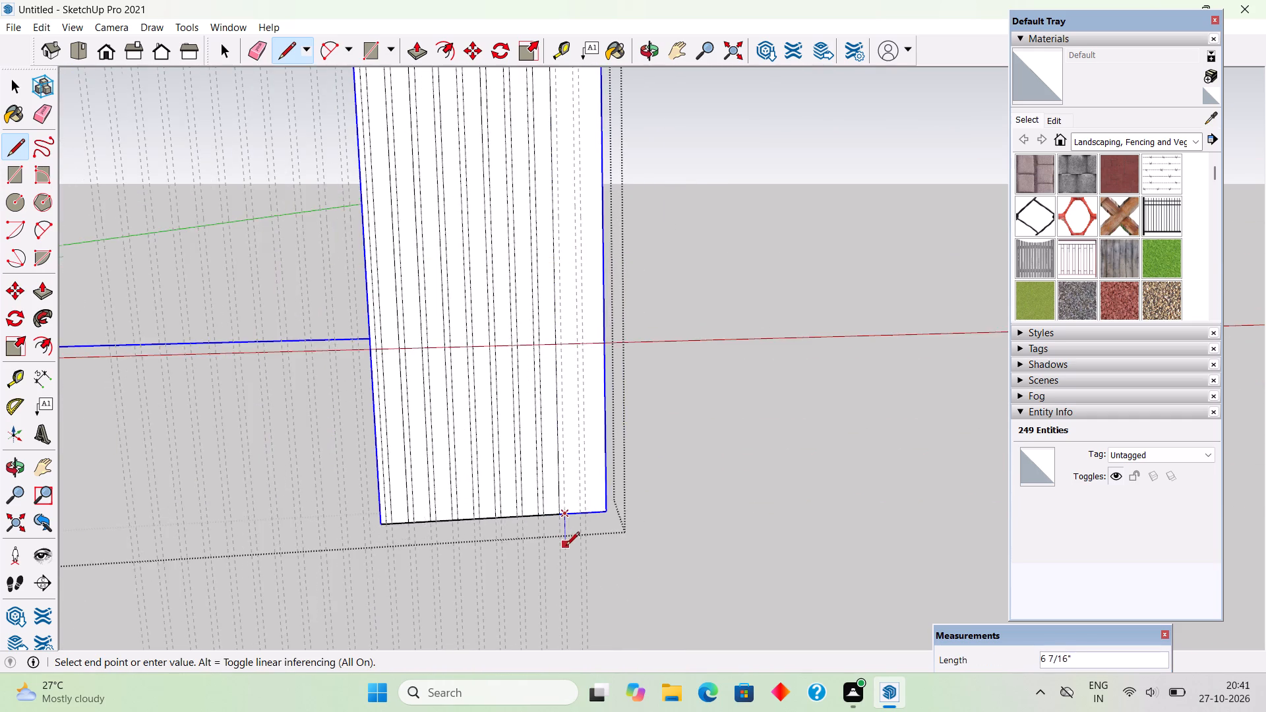
pyautogui.scroll(-14, 566, 547)
pyautogui.scroll(6, 579, 221)
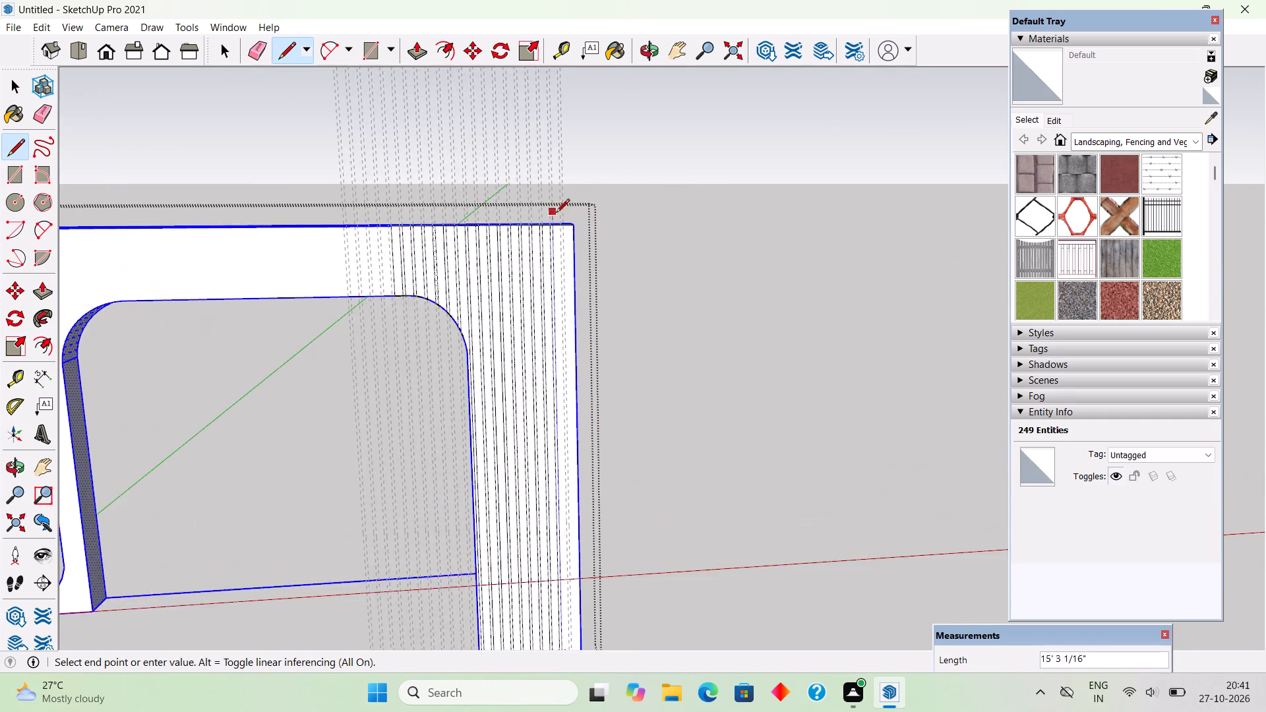
pyautogui.scroll(17, 556, 214)
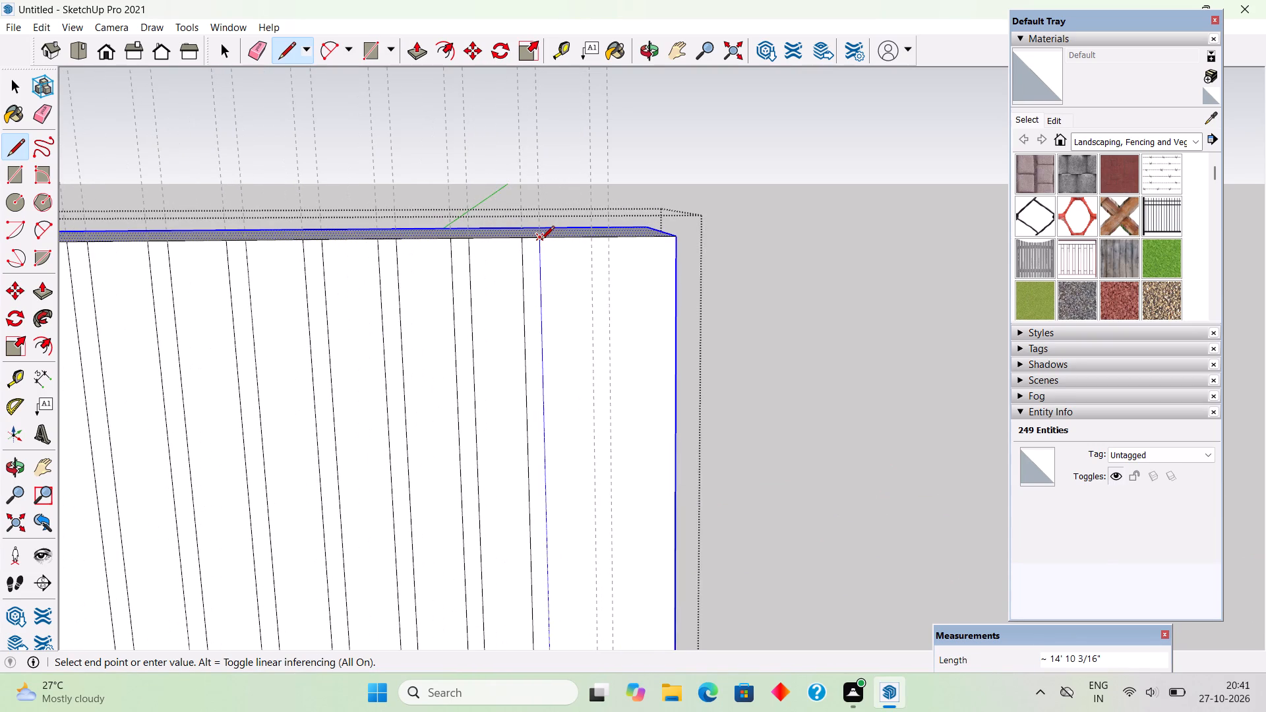
pyautogui.click(541, 241)
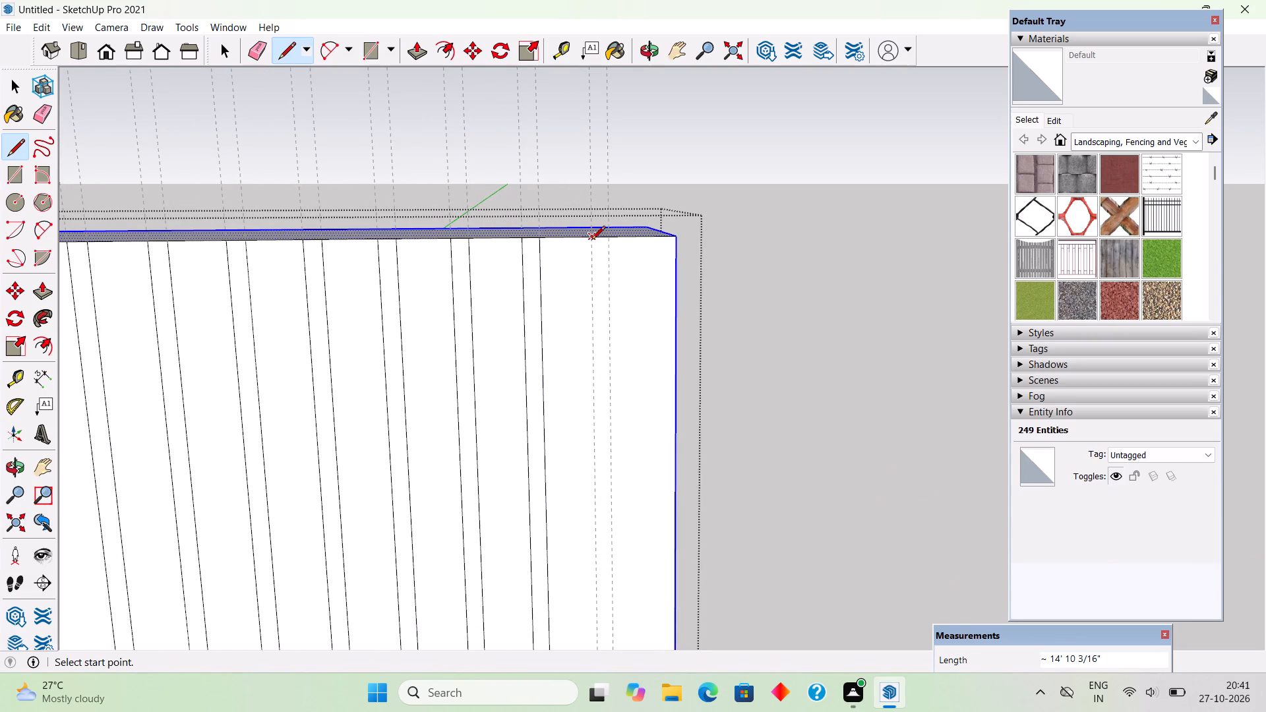
# Draw a vertical line about 14' 10 3/16" long along the last pair's first guide, from the panel's top edge to its bottom edge.
pyautogui.click(591, 241)
pyautogui.scroll(-20, 591, 241)
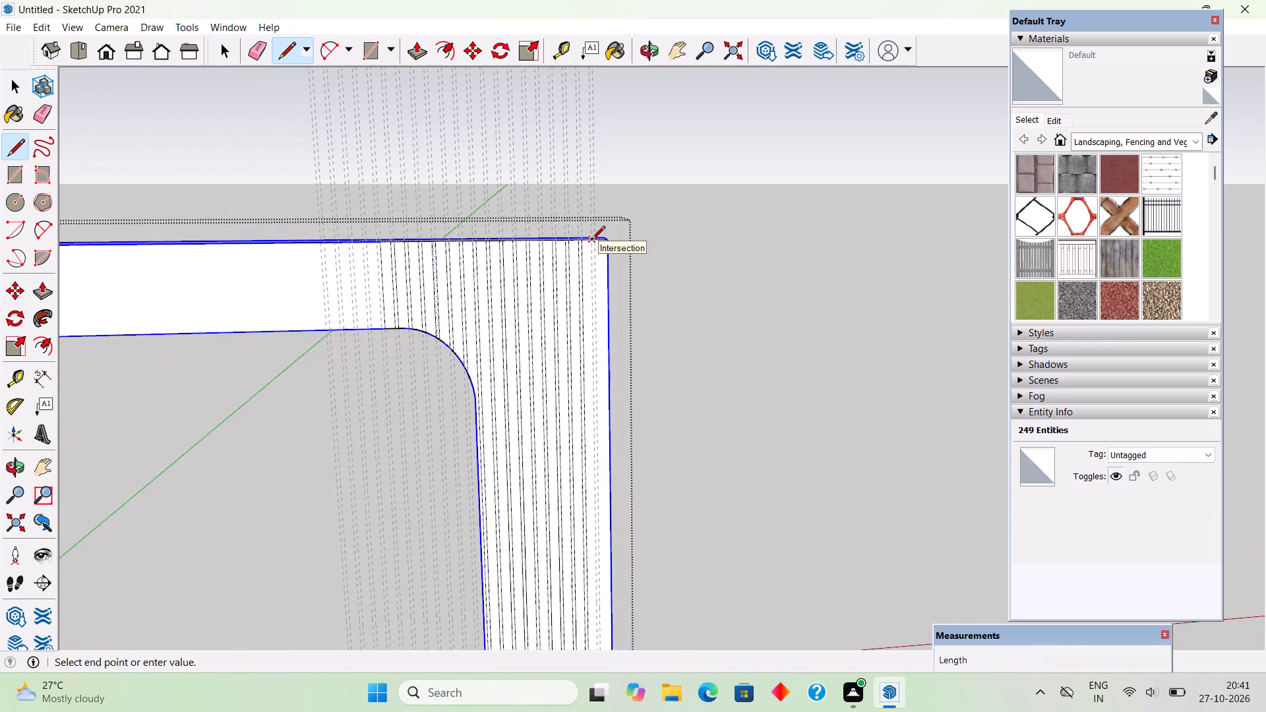
pyautogui.scroll(-8, 591, 241)
pyautogui.scroll(6, 601, 471)
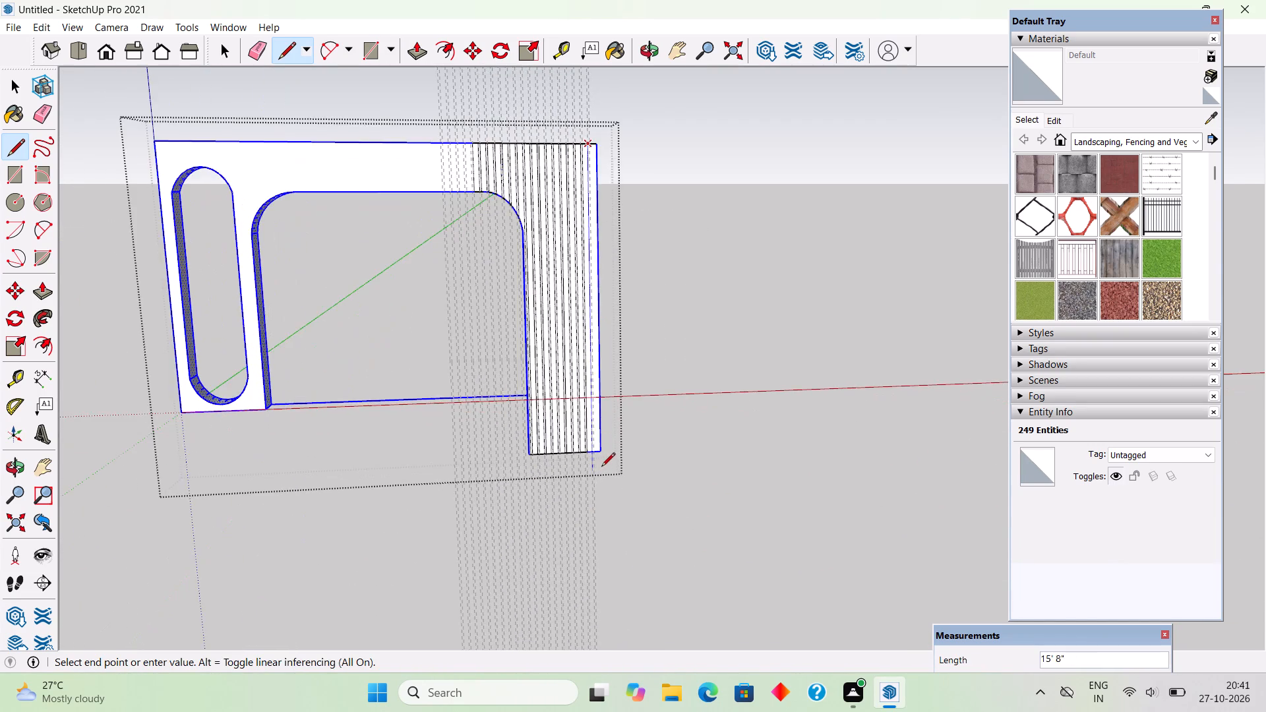
pyautogui.scroll(20, 601, 467)
pyautogui.scroll(1, 601, 467)
pyautogui.click(584, 447)
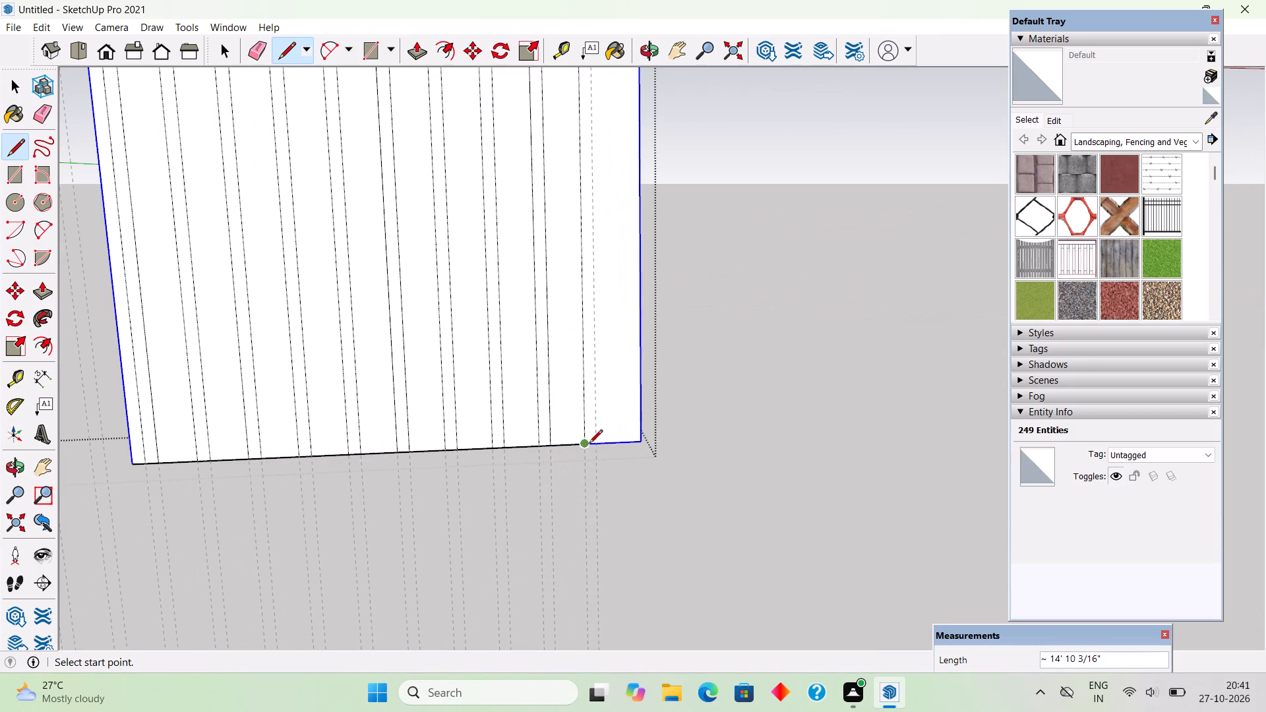
# Draw a vertical line about 14' 10 3/16" long along the last pair's second guide, from the panel's bottom edge to its top edge.
pyautogui.click(595, 444)
pyautogui.scroll(-11, 594, 450)
pyautogui.scroll(-6, 597, 510)
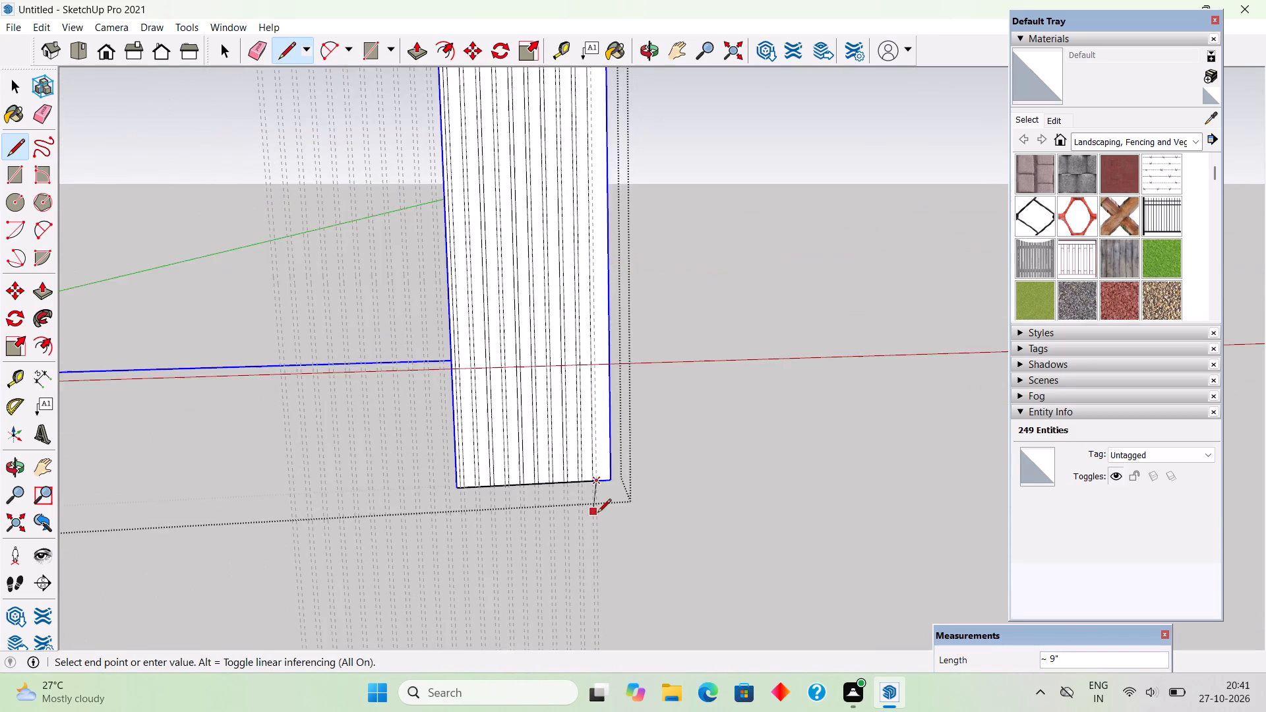
pyautogui.scroll(-14, 597, 514)
pyautogui.scroll(8, 601, 264)
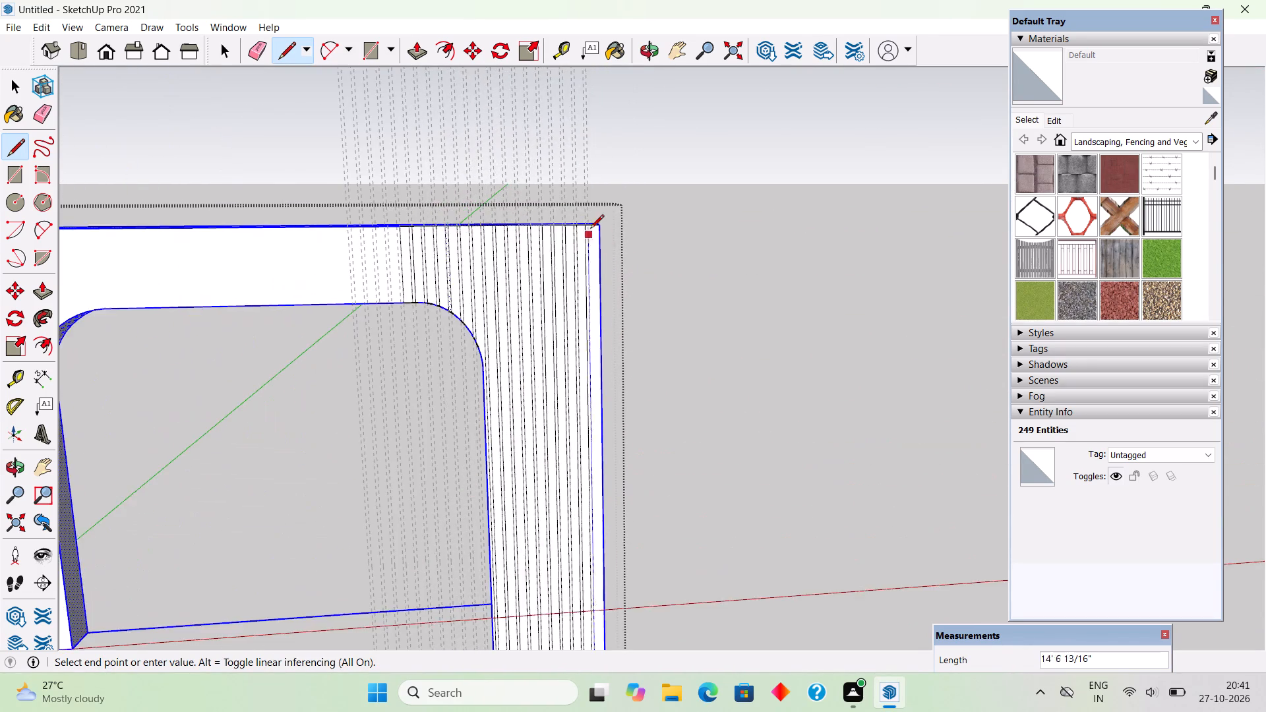
pyautogui.scroll(14, 590, 229)
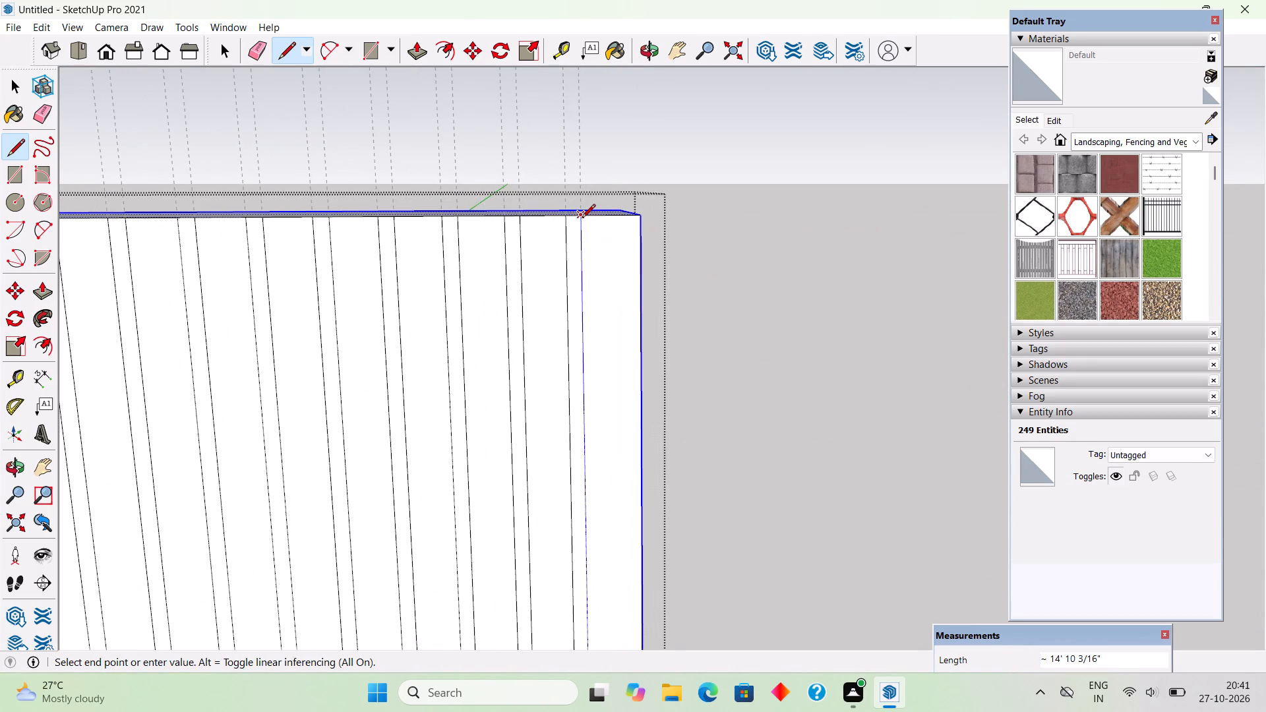
pyautogui.click(582, 219)
pyautogui.scroll(-5, 649, 231)
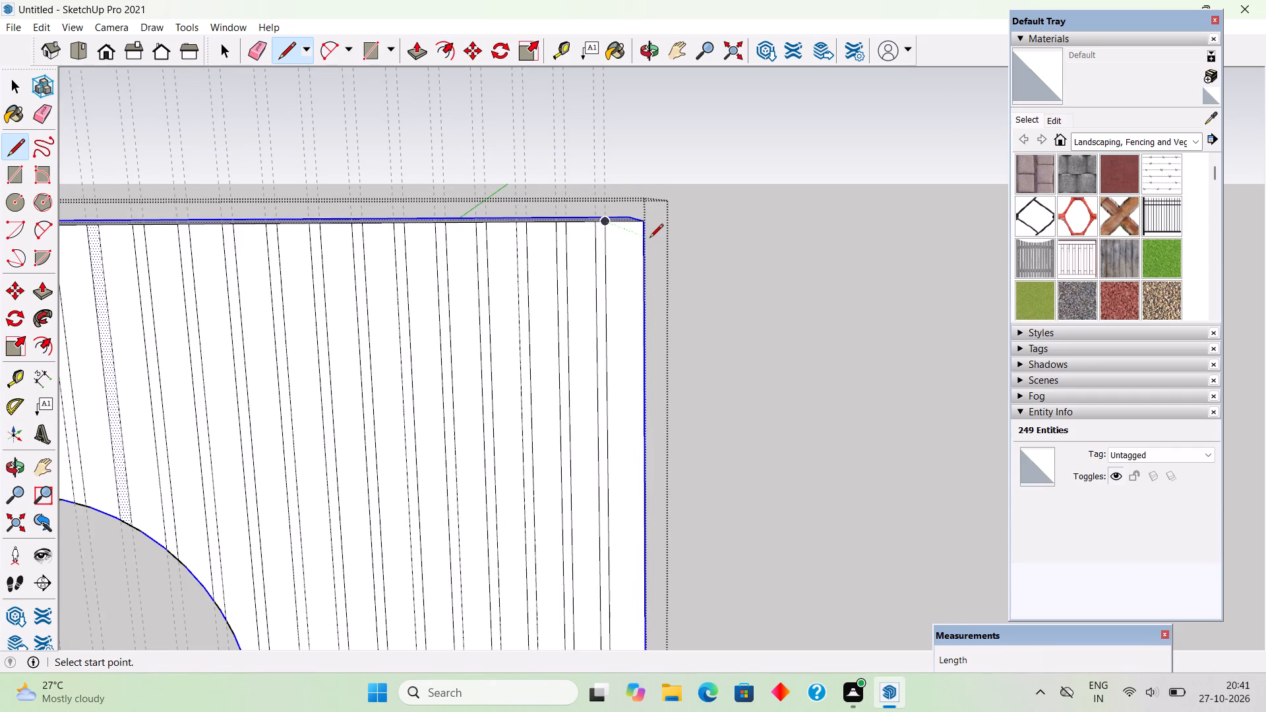
pyautogui.press('space')
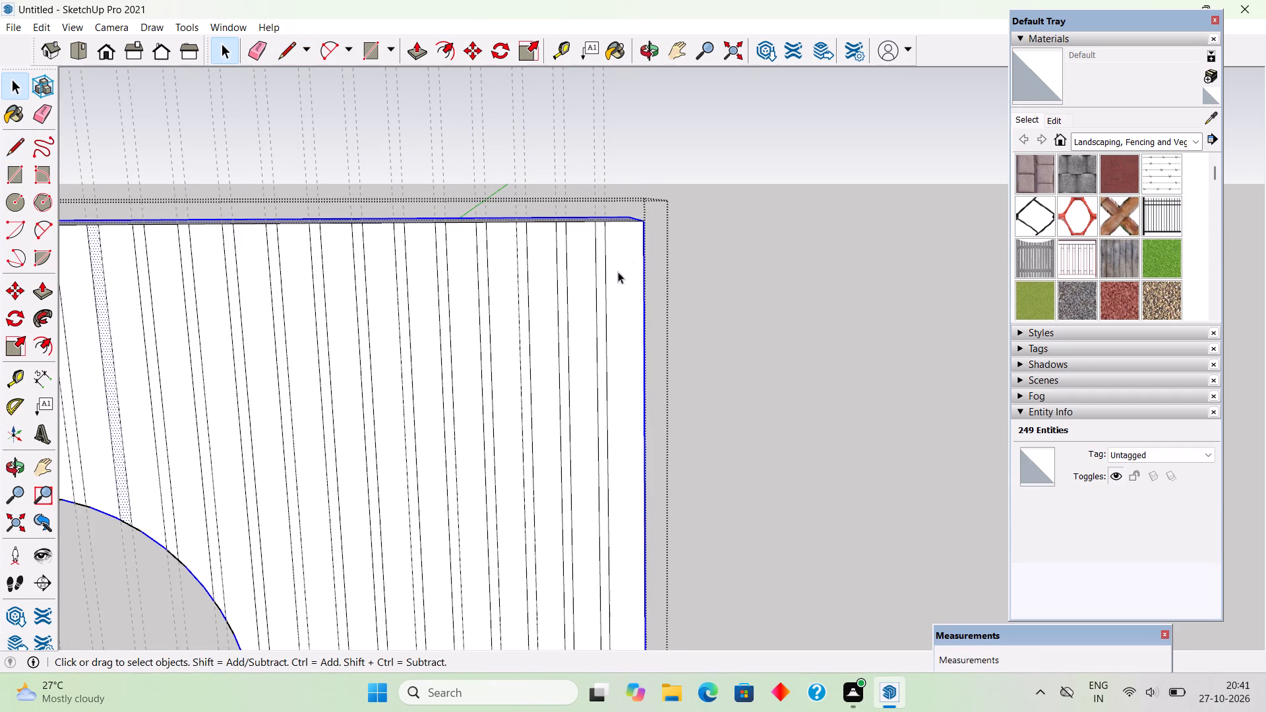
# Push/Pull the full-height strip face at the panel's outer edge by 1".
pyautogui.moveTo(604, 282); pyautogui.dragTo(561, 290, button='middle')
pyautogui.scroll(-14, 561, 290)
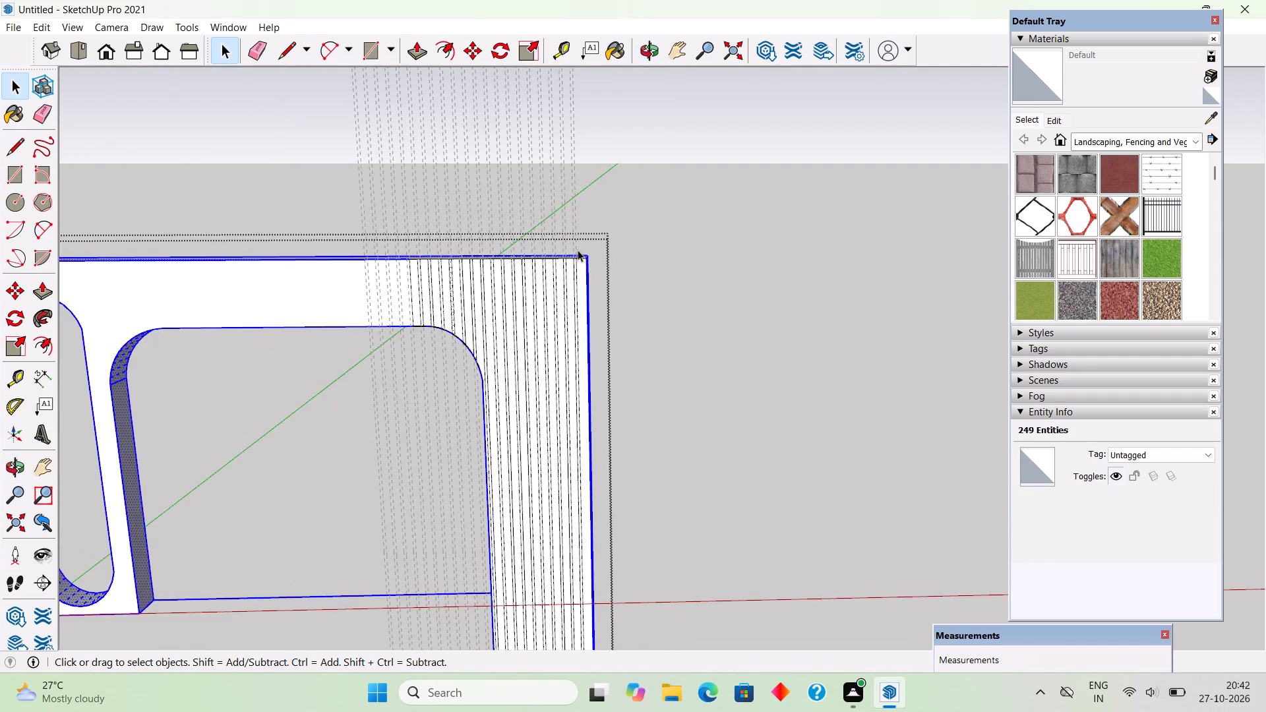
pyautogui.scroll(-5, 578, 250)
pyautogui.scroll(7, 498, 523)
pyautogui.scroll(5, 544, 489)
pyautogui.scroll(2, 651, 485)
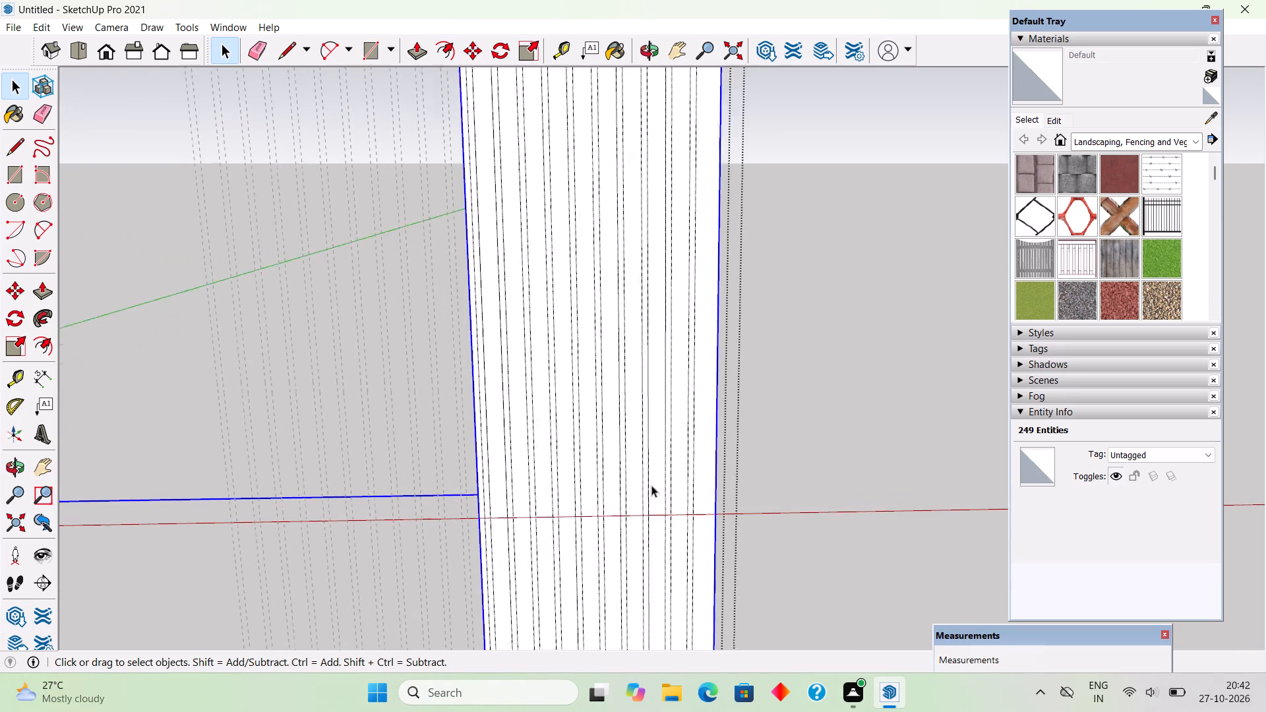
pyautogui.scroll(1, 651, 485)
pyautogui.click(711, 480)
pyautogui.moveTo(708, 485); pyautogui.dragTo(708, 484, button='middle')
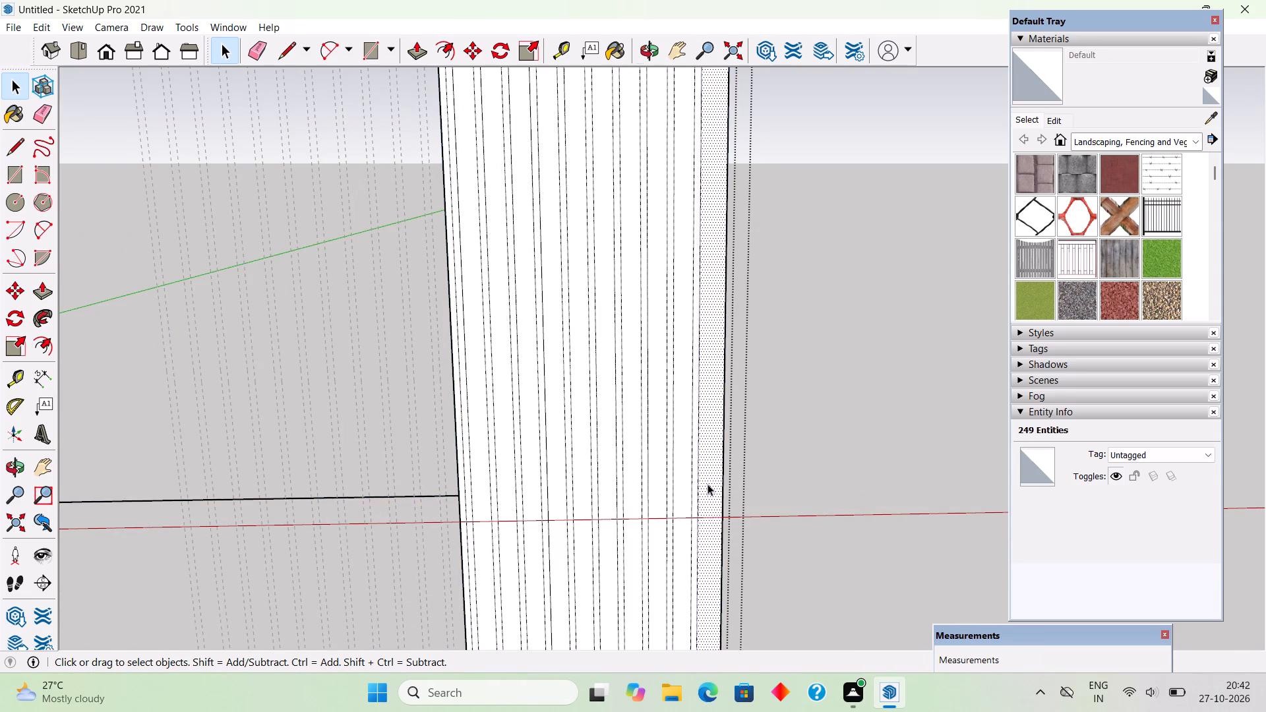
pyautogui.moveTo(708, 484); pyautogui.dragTo(923, 499, button='middle')
pyautogui.press('p')
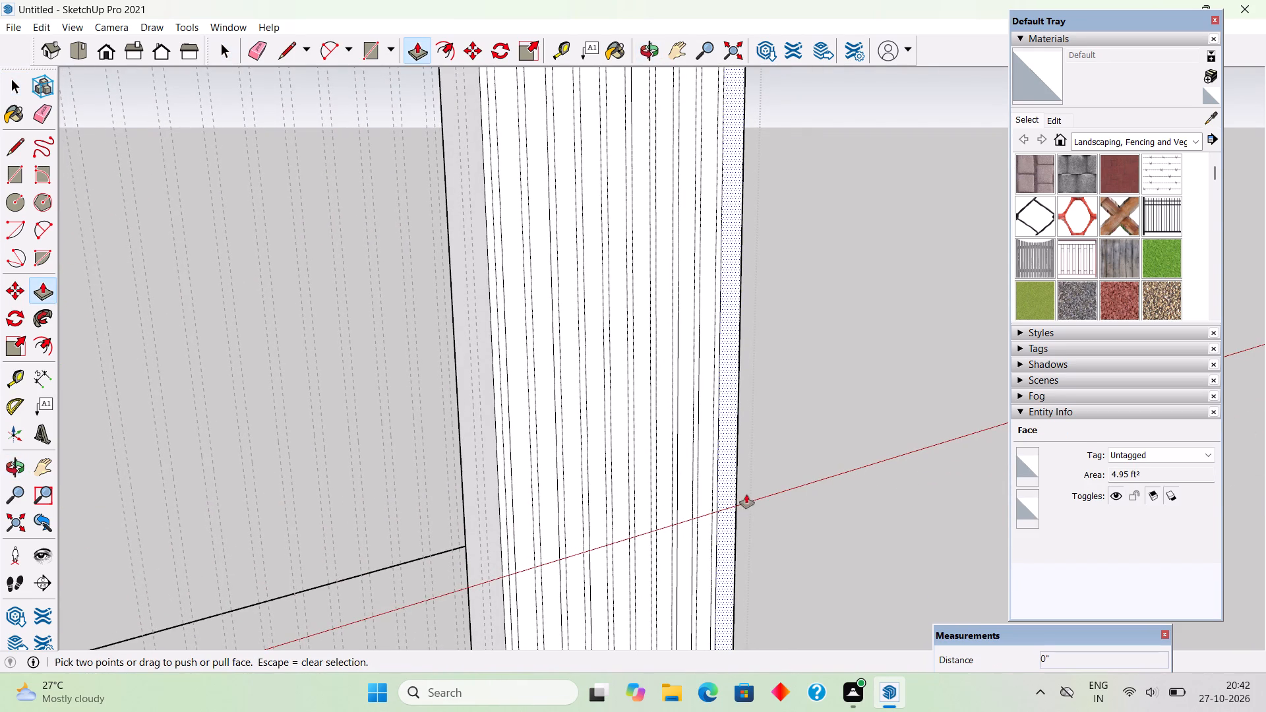
pyautogui.click(733, 498)
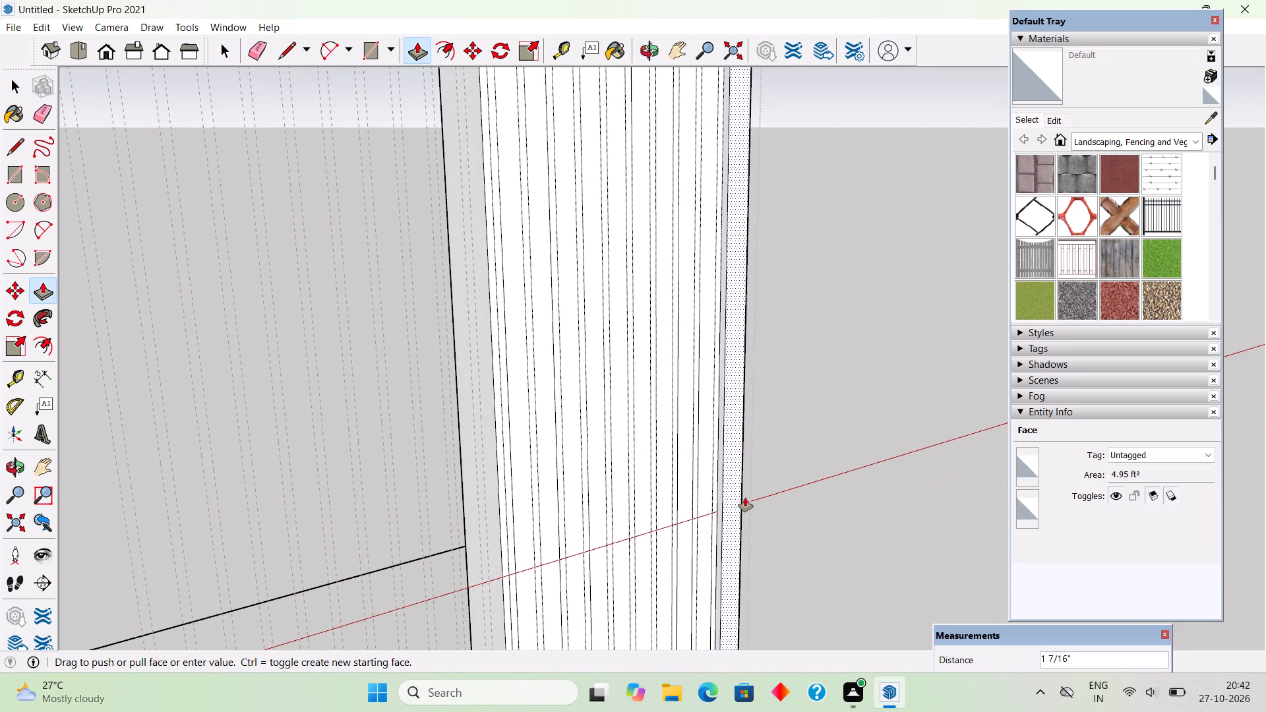
pyautogui.write('1"')
pyautogui.press('Return')
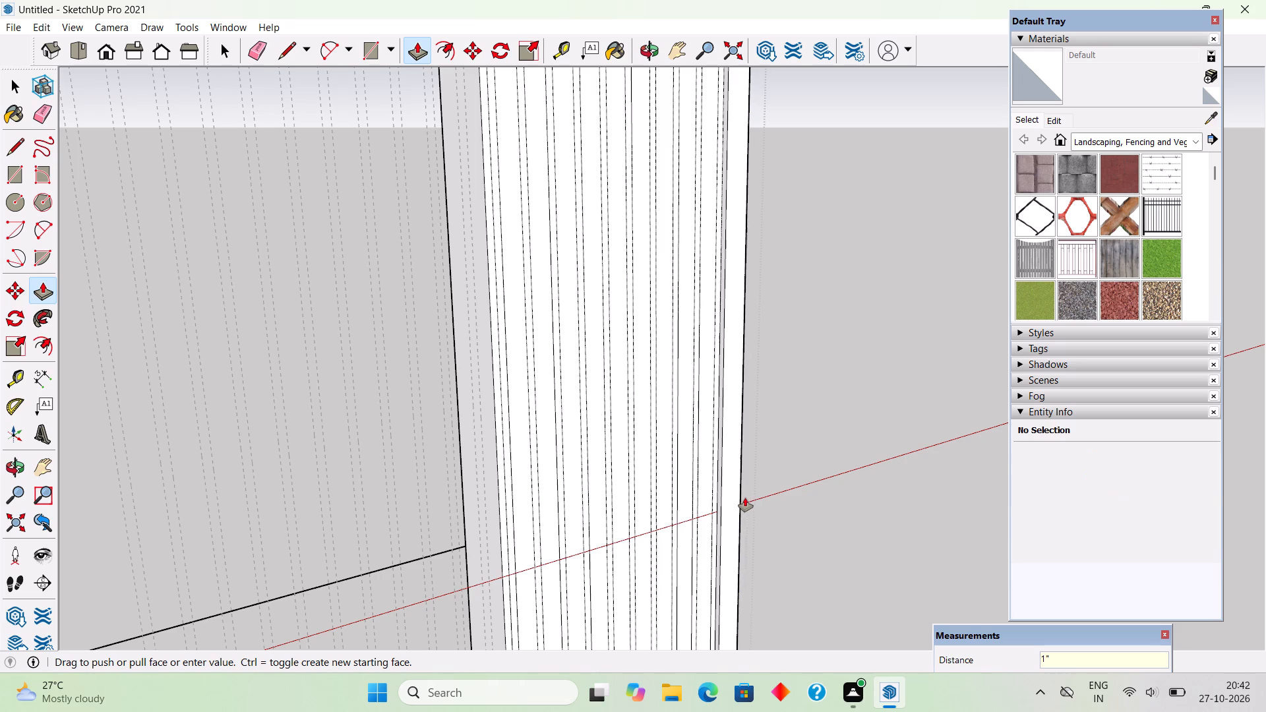
# Repeat the 1" Push/Pull on the next nine wide strips of the panel's leg, working from the outer edge towards the arched opening.
pyautogui.moveTo(622, 504); pyautogui.dragTo(390, 508, button='middle')
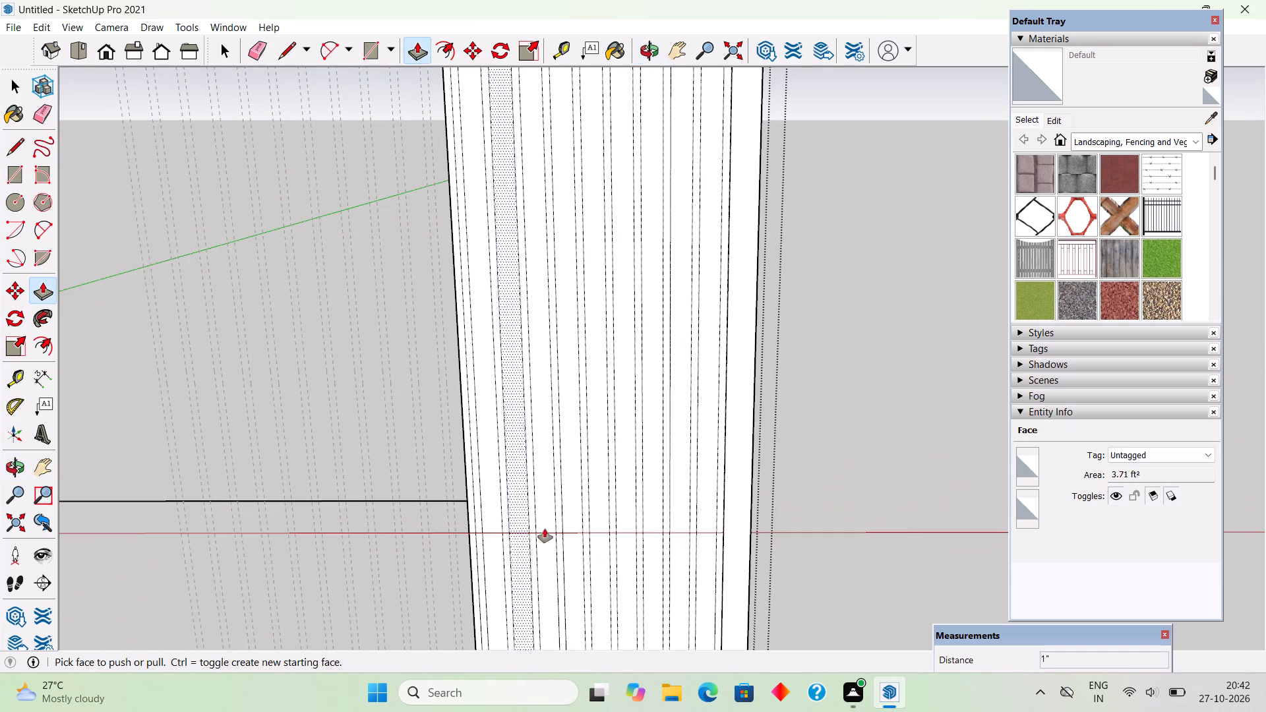
pyautogui.scroll(4, 680, 549)
pyautogui.doubleClick(719, 547)
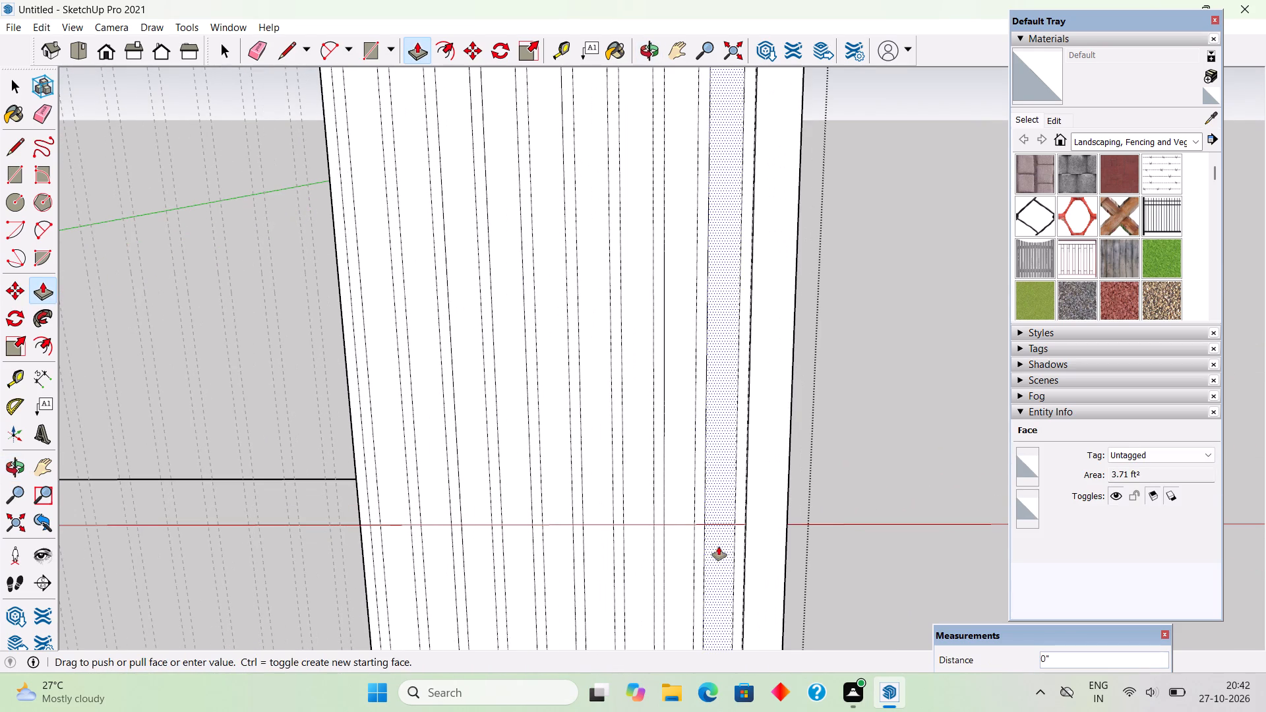
pyautogui.doubleClick(689, 537)
pyautogui.doubleClick(632, 529)
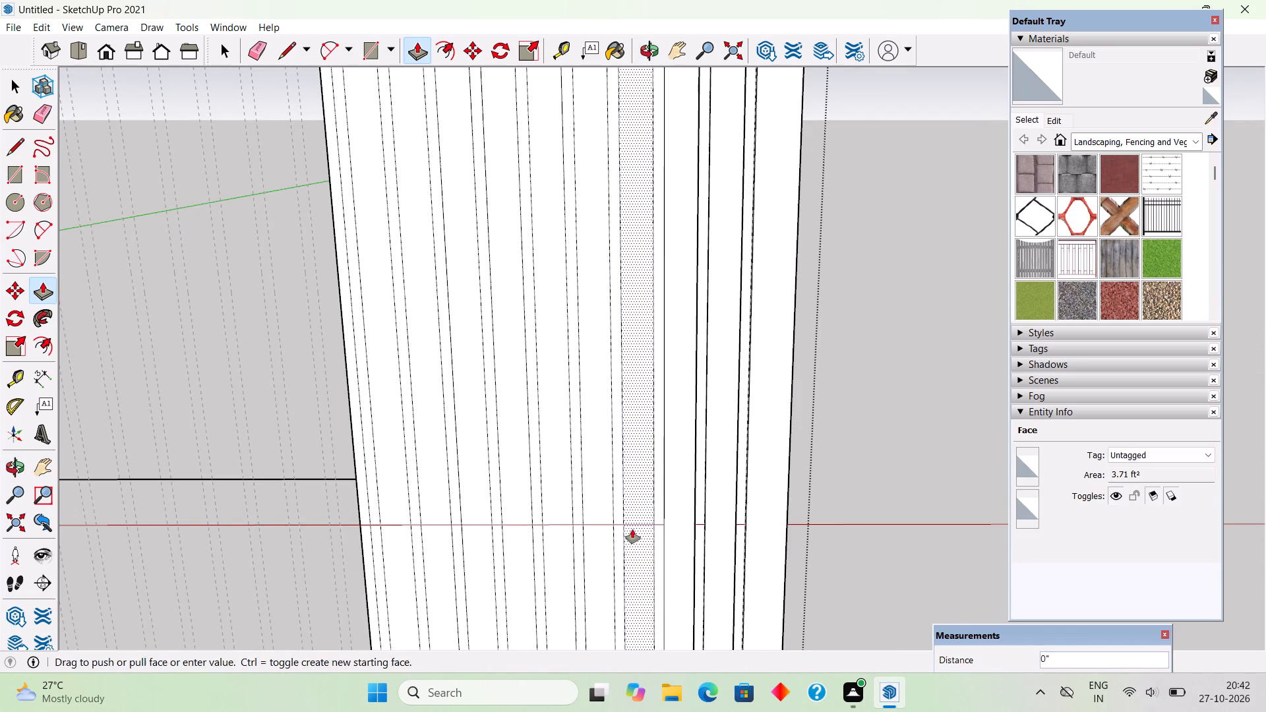
pyautogui.doubleClick(597, 531)
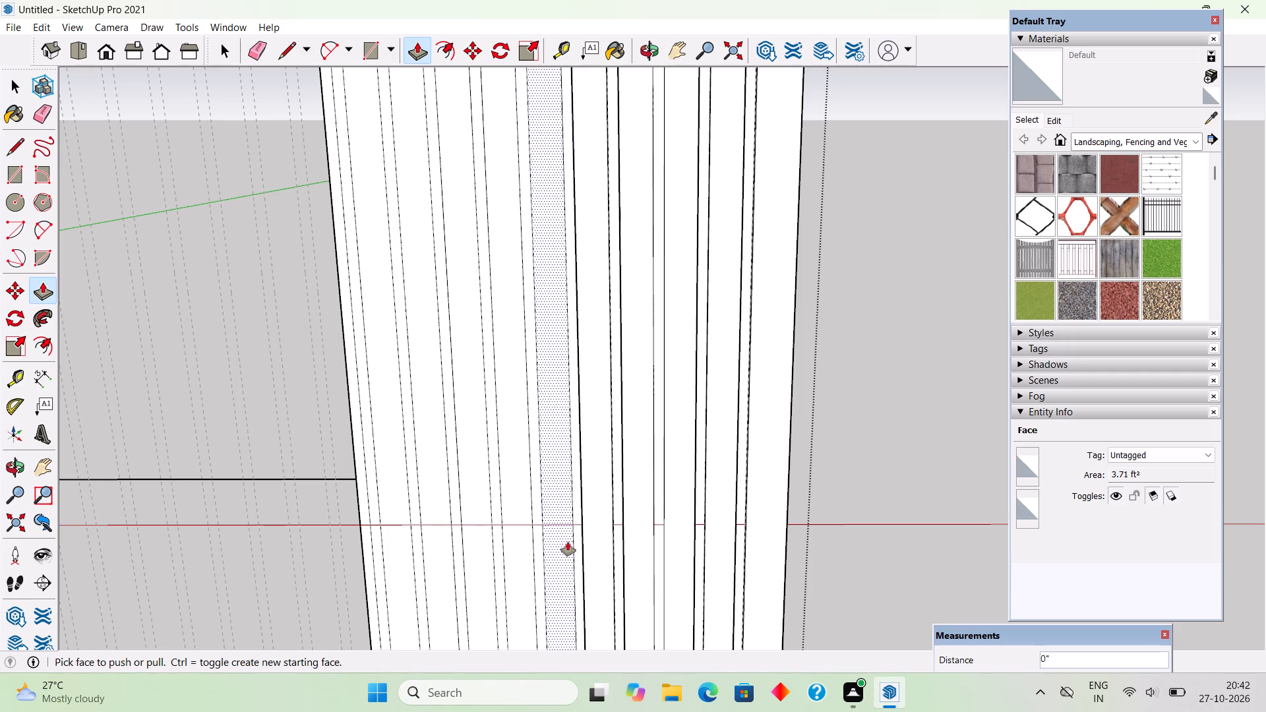
pyautogui.doubleClick(568, 542)
pyautogui.doubleClick(516, 543)
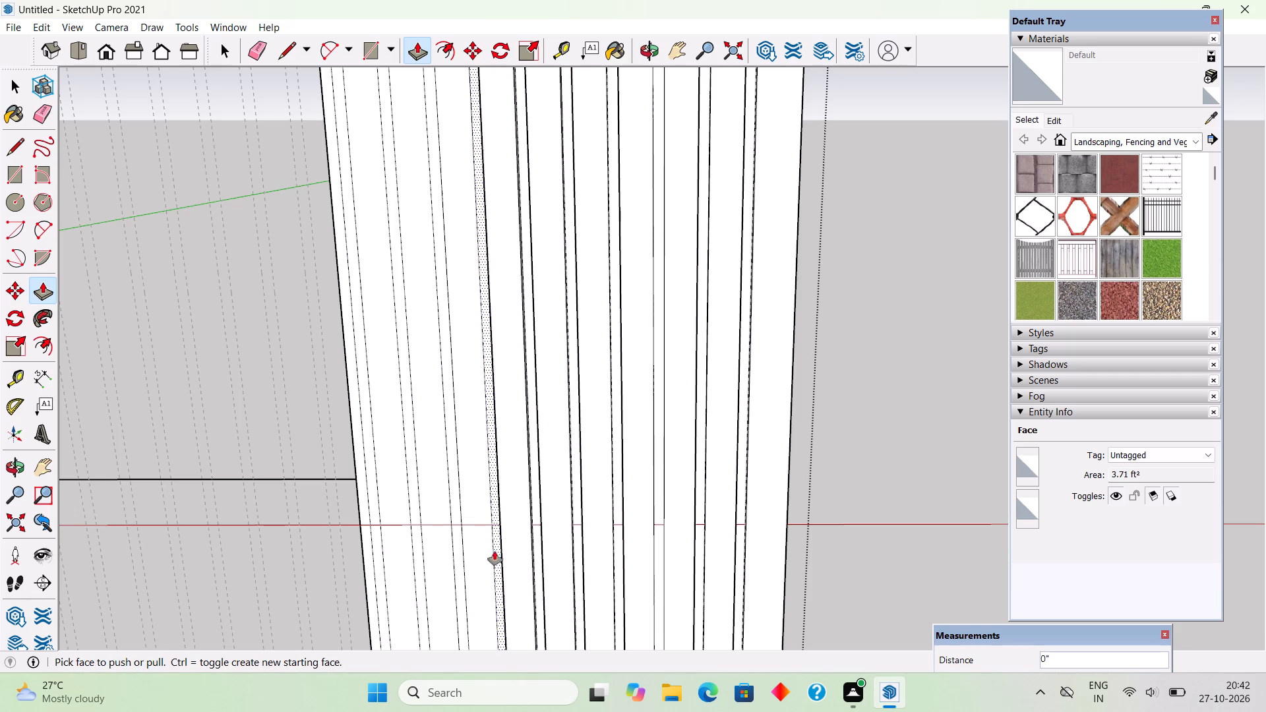
pyautogui.doubleClick(467, 556)
pyautogui.doubleClick(440, 564)
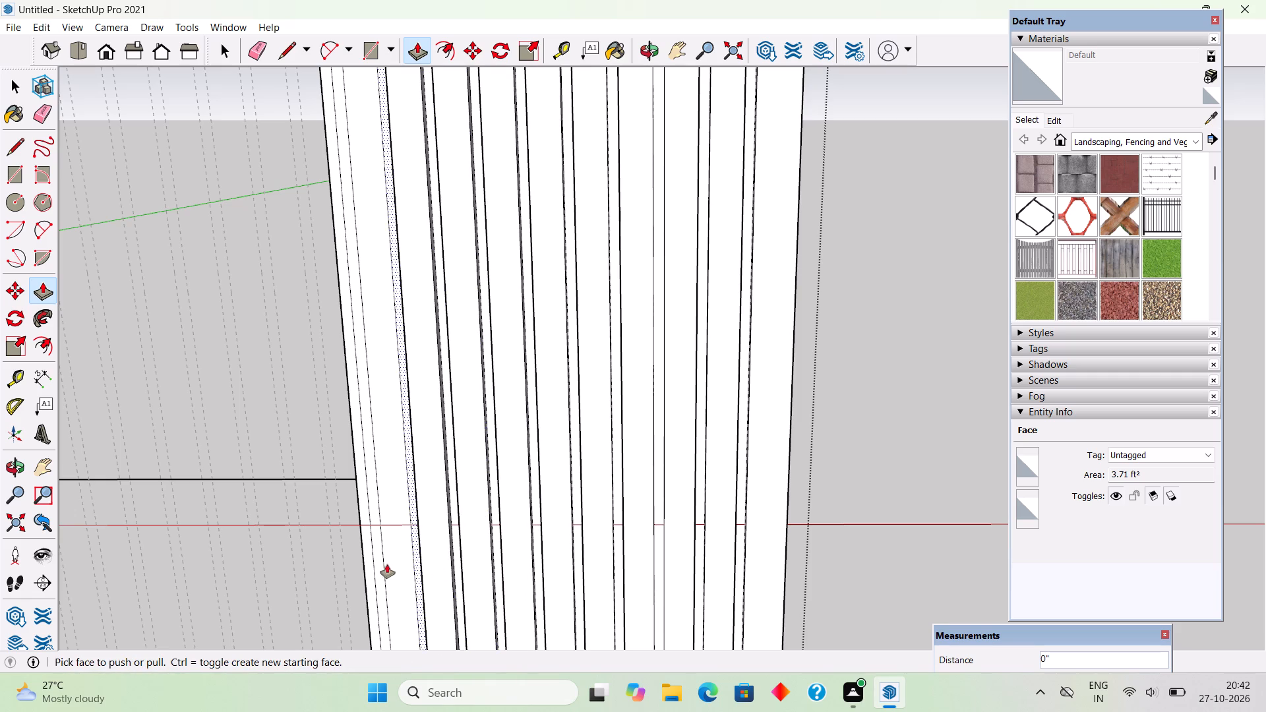
pyautogui.doubleClick(387, 564)
# Repeat the 1" Push/Pull on the narrow strip running along the arched opening's vertical edge.
pyautogui.scroll(-11, 500, 494)
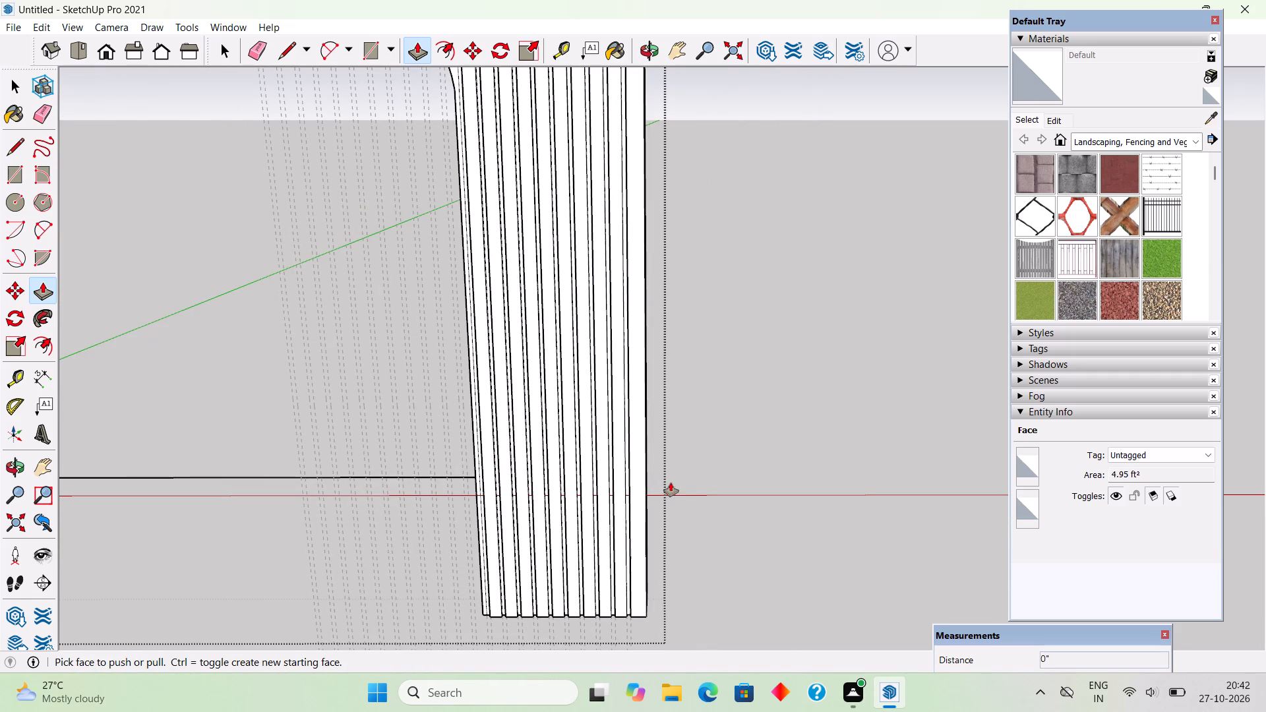
pyautogui.scroll(11, 497, 554)
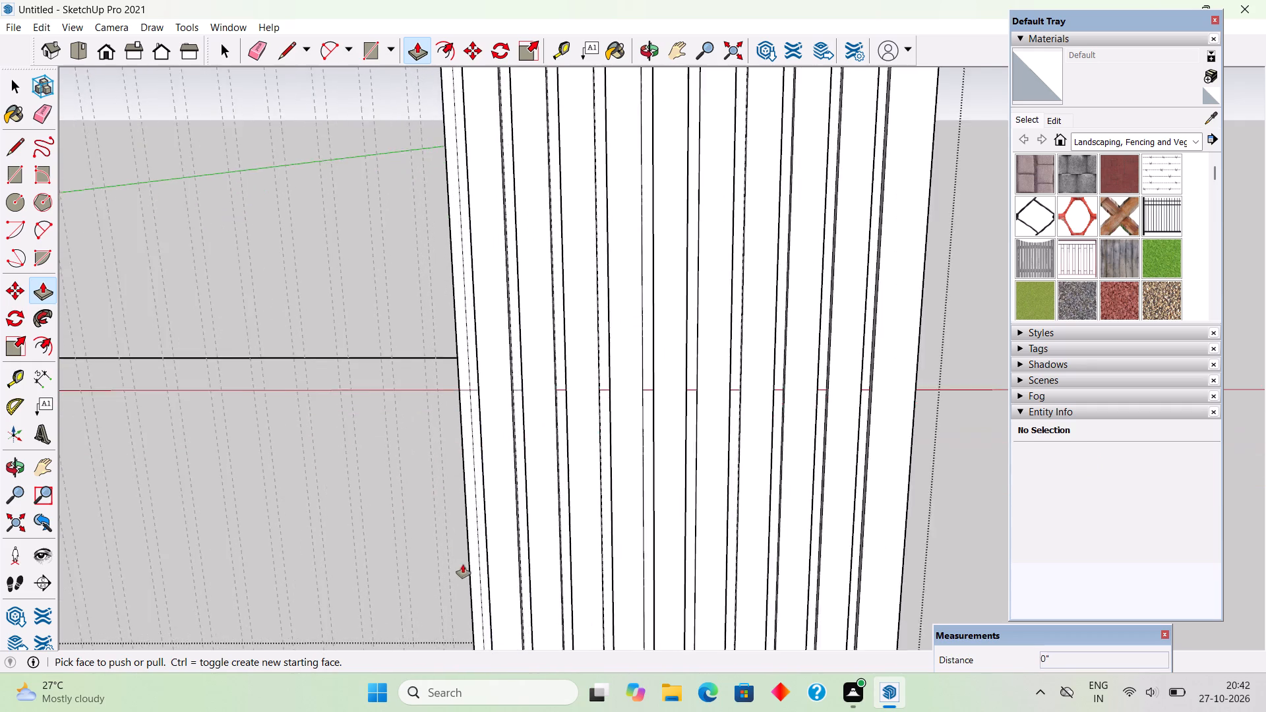
pyautogui.moveTo(508, 535); pyautogui.dragTo(577, 527, button='middle')
pyautogui.doubleClick(512, 545)
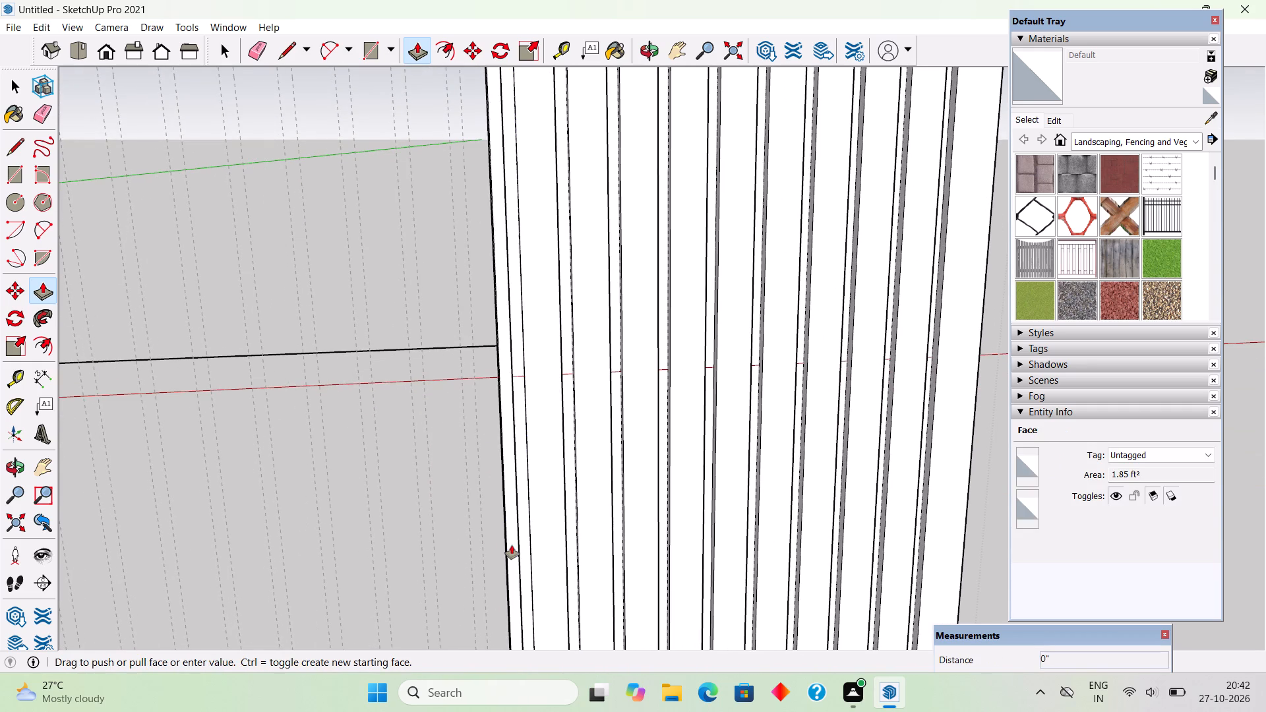
# Repeat the 1" Push/Pull on the six remaining strips above the arched opening's curved corner, and exit the panel group.
pyautogui.scroll(-5, 522, 566)
pyautogui.scroll(-10, 653, 529)
pyautogui.scroll(-4, 698, 639)
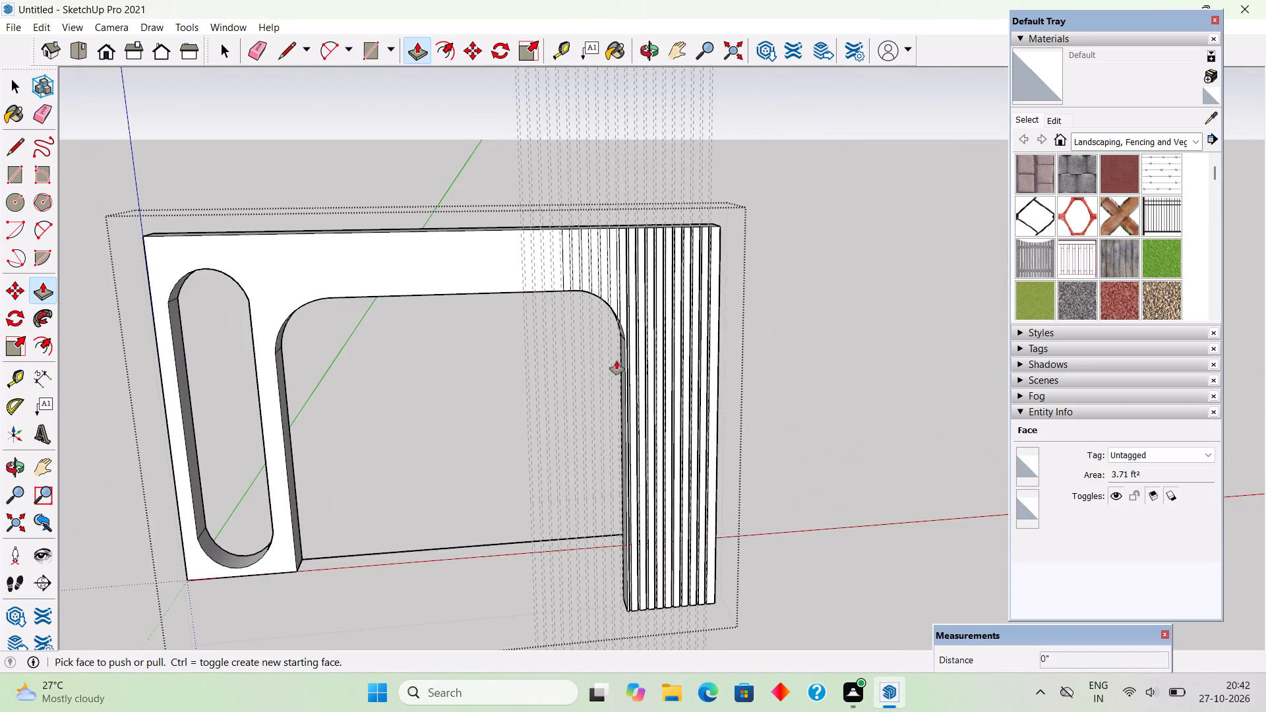
pyautogui.scroll(12, 611, 338)
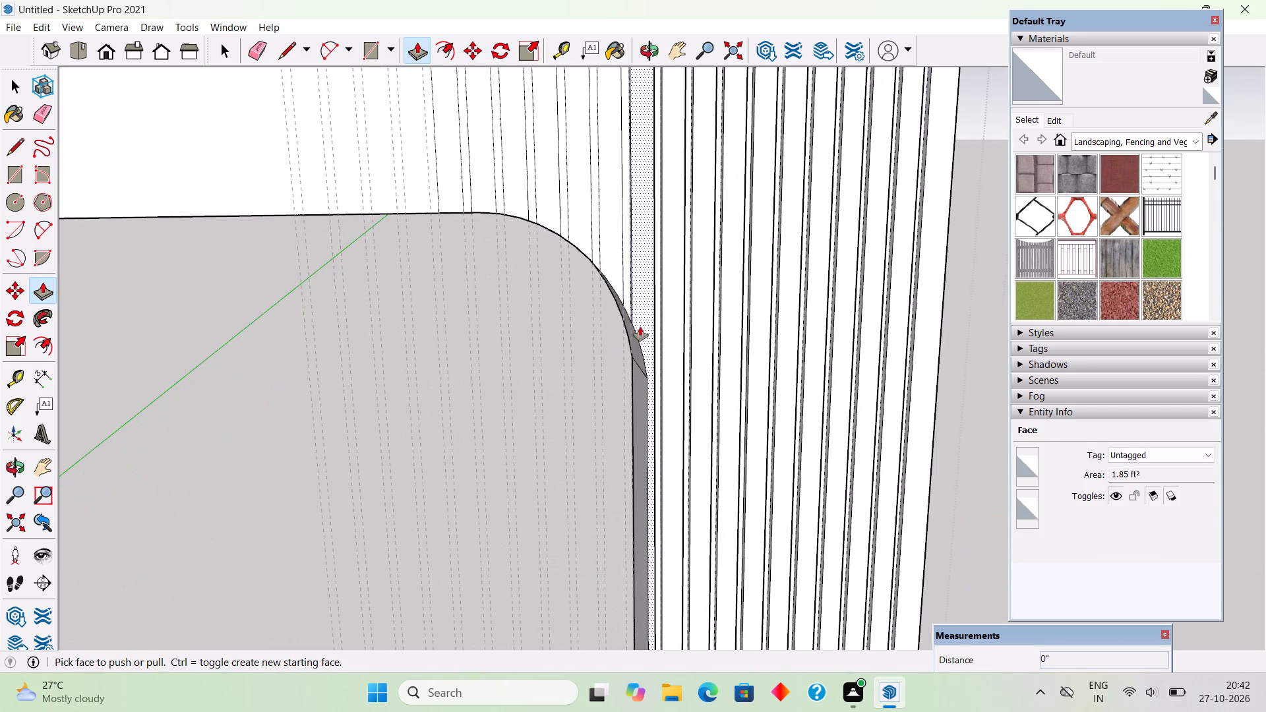
pyautogui.moveTo(673, 381); pyautogui.dragTo(805, 449, button='middle')
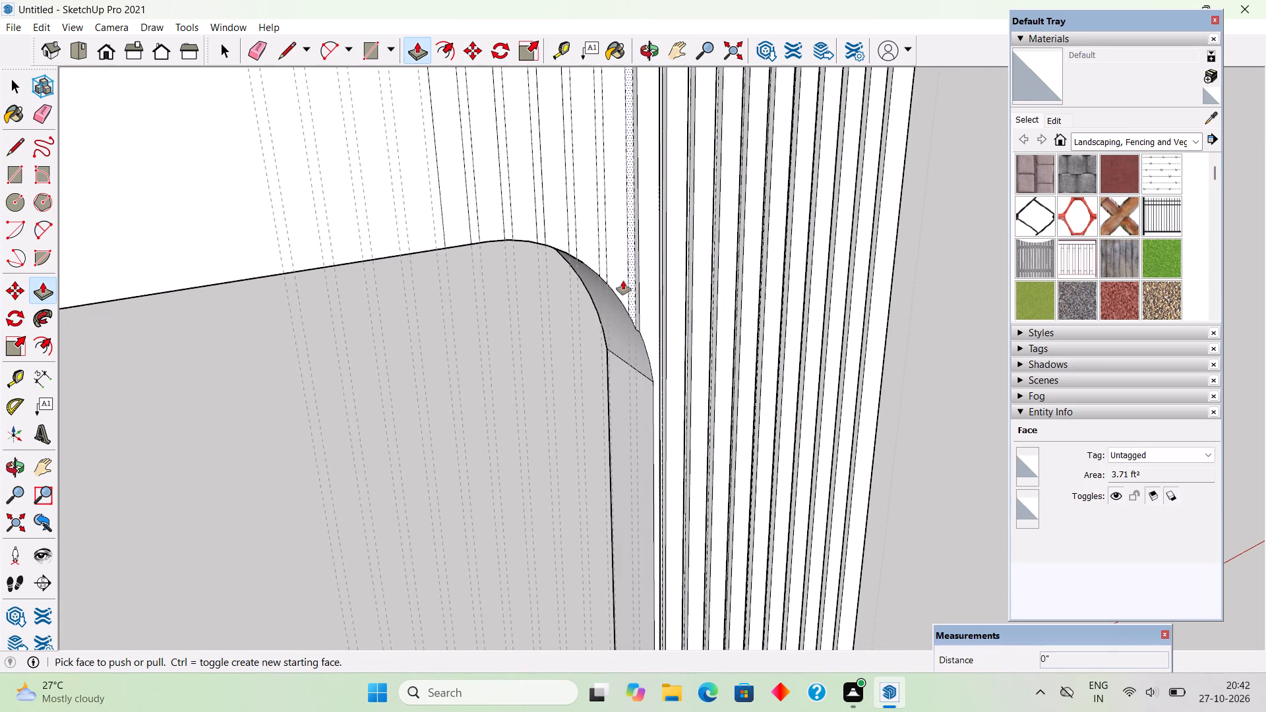
pyautogui.doubleClick(620, 283)
pyautogui.doubleClick(586, 255)
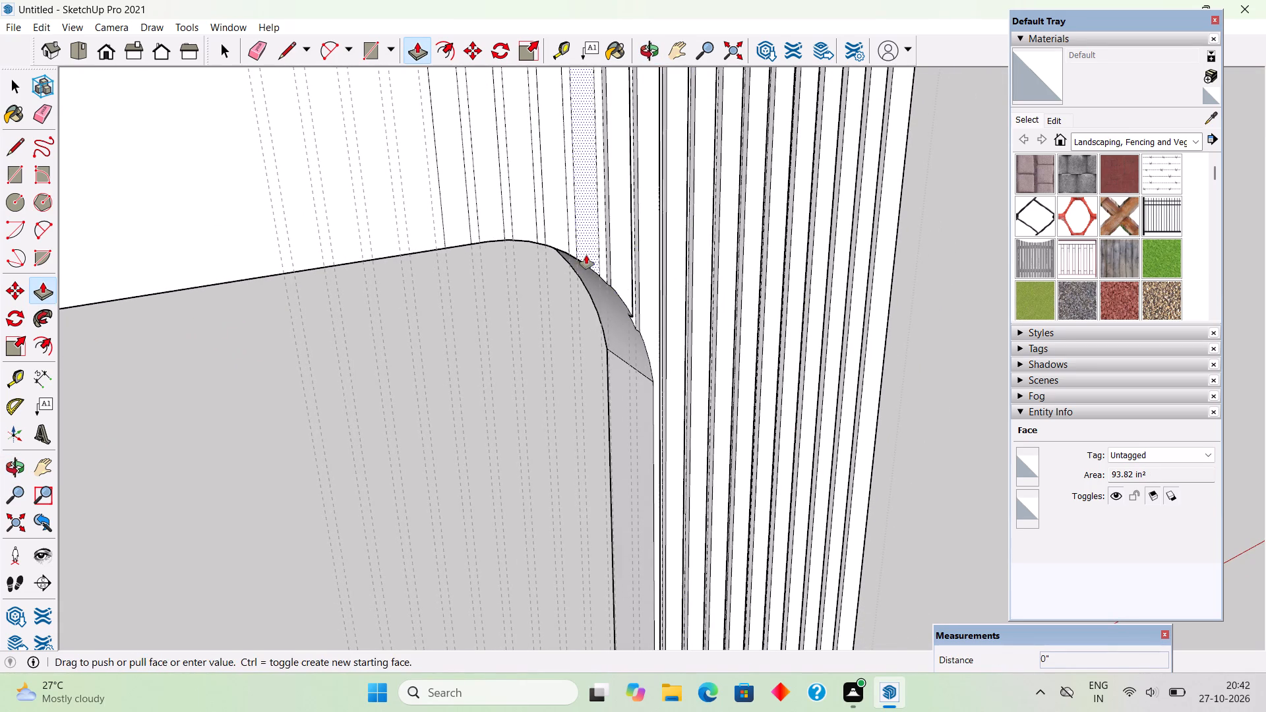
pyautogui.click(559, 247)
pyautogui.click(559, 247)
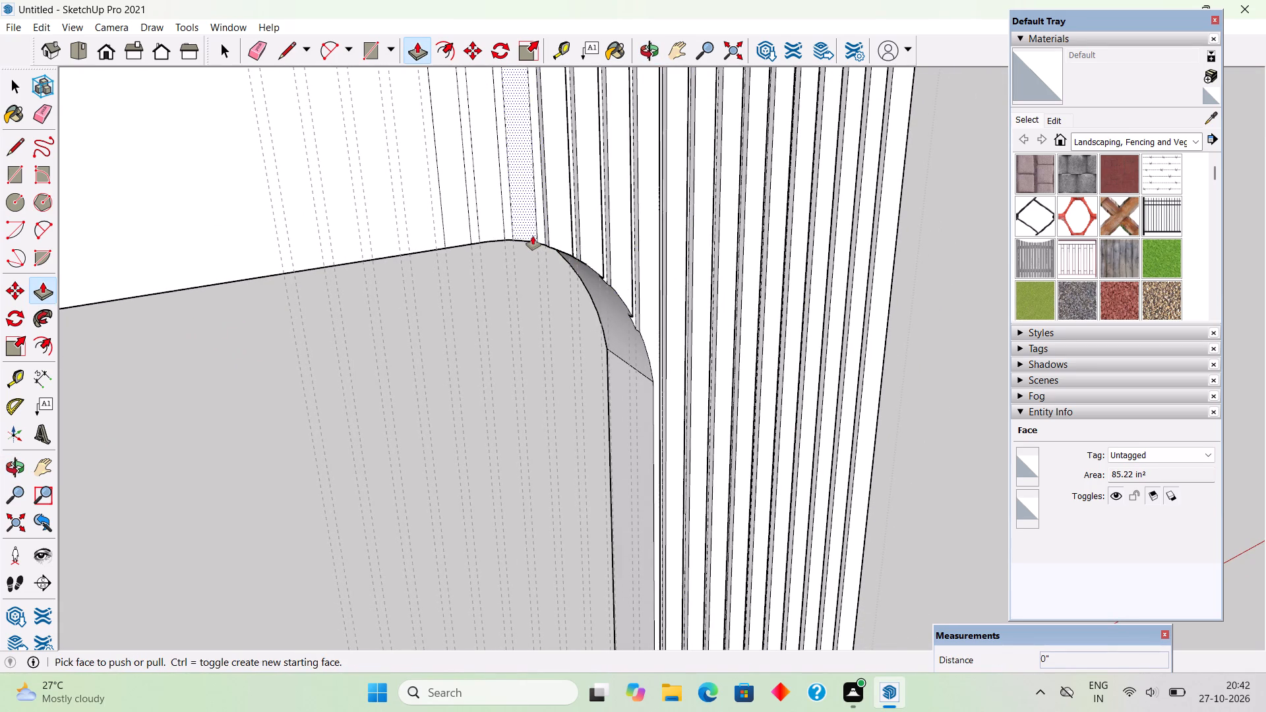
pyautogui.doubleClick(533, 236)
pyautogui.doubleClick(485, 242)
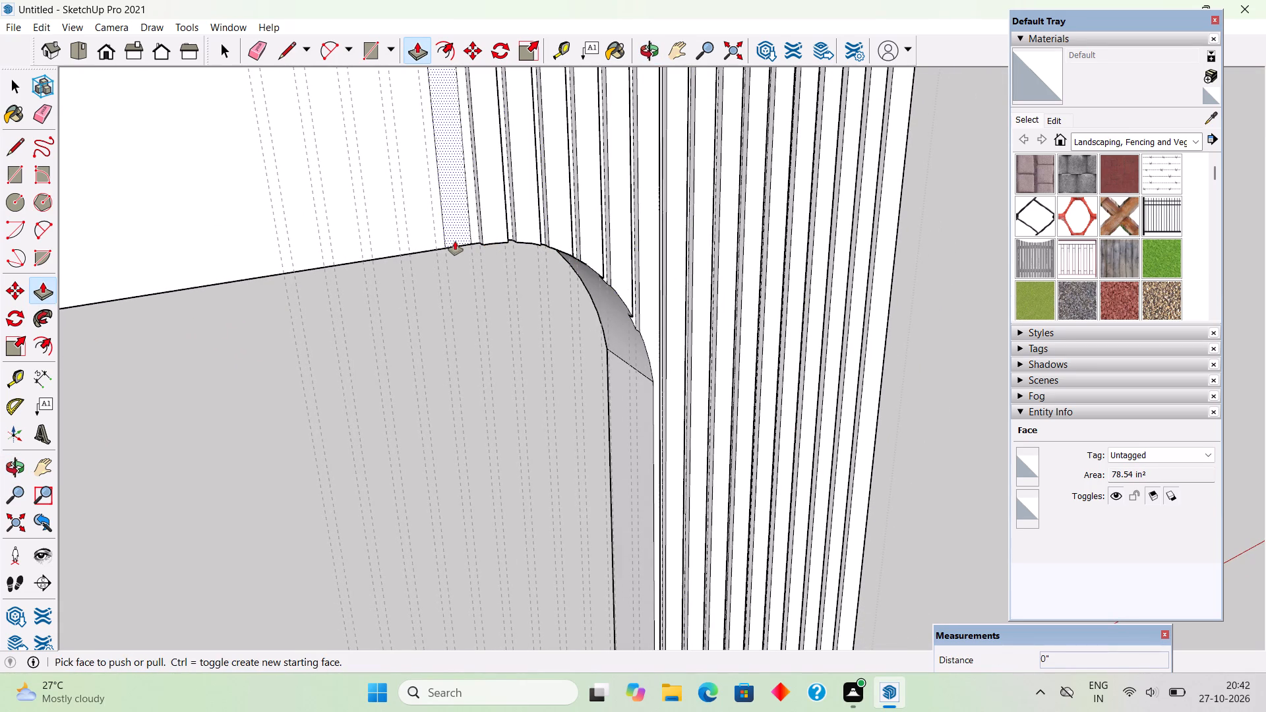
pyautogui.doubleClick(455, 241)
pyautogui.scroll(-15, 583, 383)
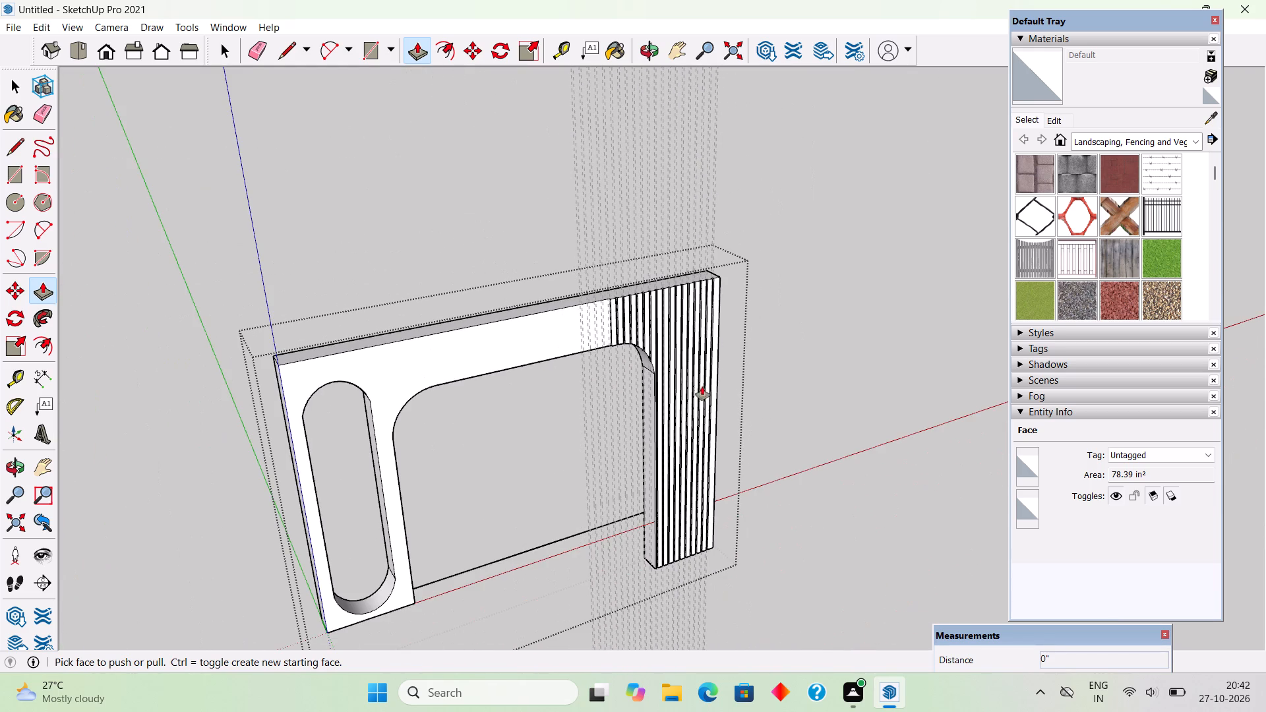
pyautogui.press('space')
pyautogui.click(767, 452)
# Open the panel group for editing and delete the loose edge spanning the bottom of the arched opening.
pyautogui.moveTo(787, 423); pyautogui.dragTo(576, 324, button='middle')
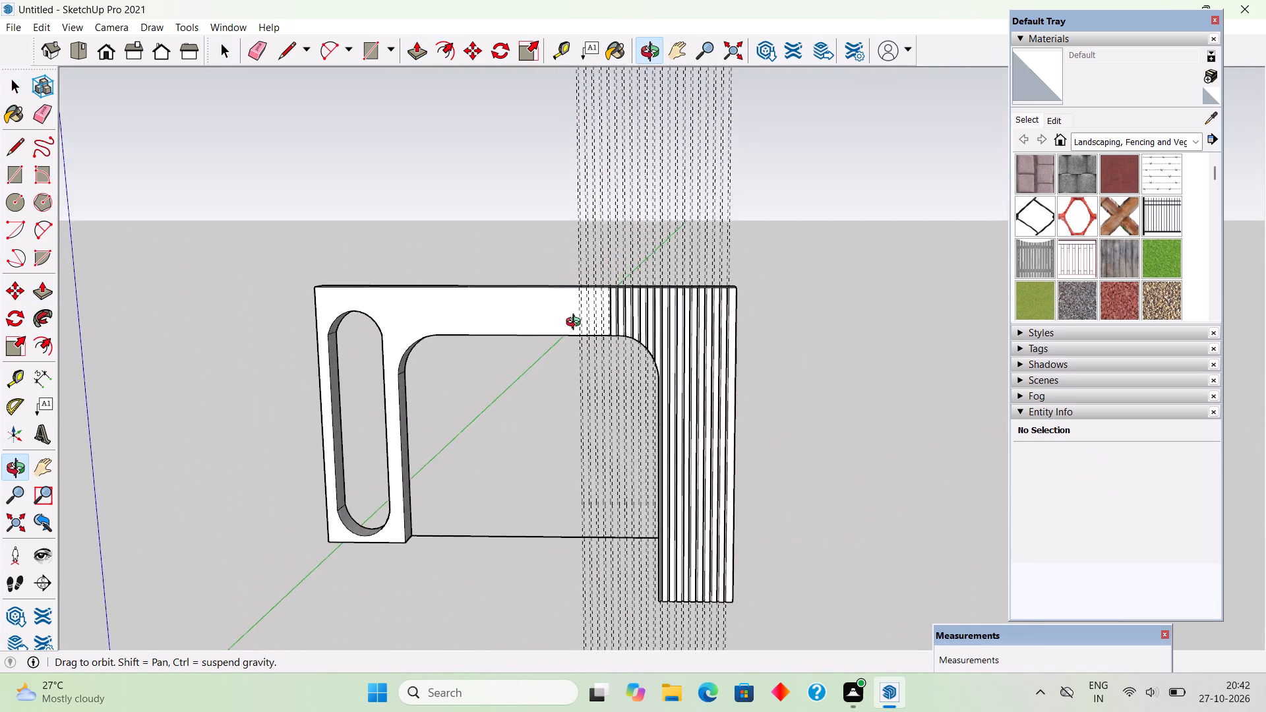
pyautogui.moveTo(576, 324); pyautogui.dragTo(638, 330, button='middle')
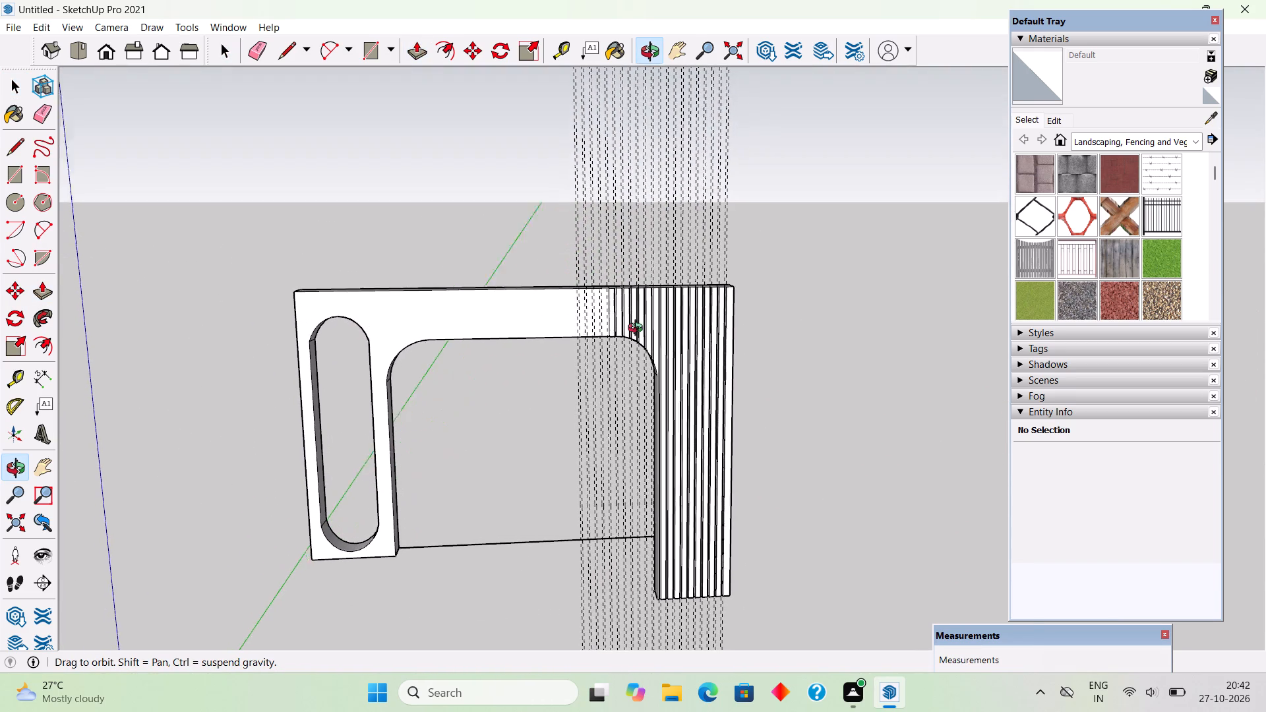
pyautogui.moveTo(638, 330); pyautogui.dragTo(544, 489, button='middle')
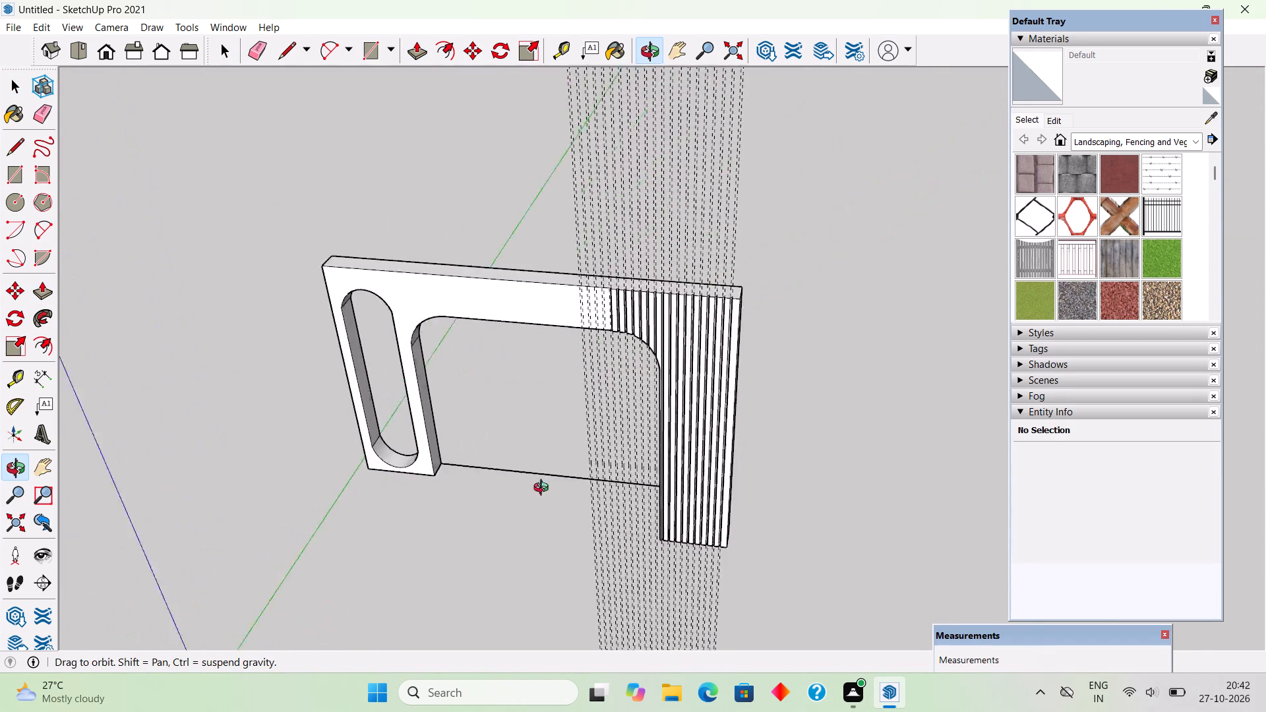
pyautogui.moveTo(544, 489); pyautogui.dragTo(732, 480, button='middle')
pyautogui.click(541, 525)
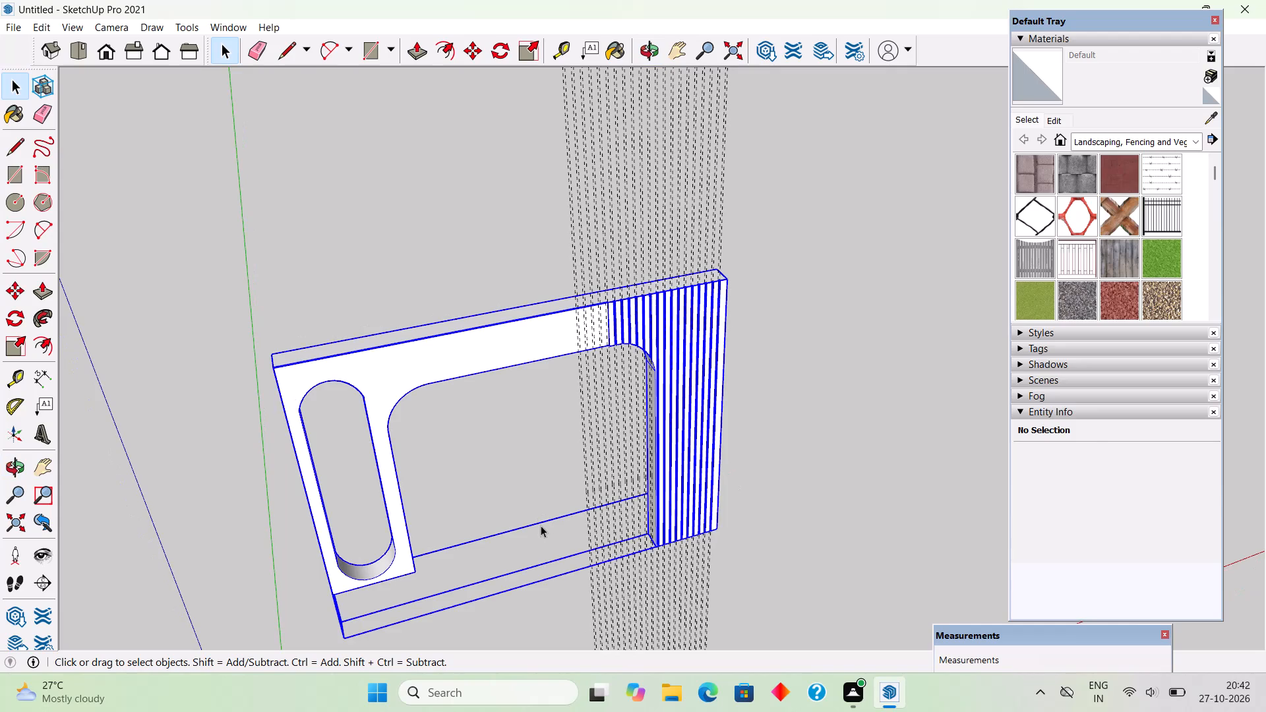
pyautogui.click(539, 520)
pyautogui.click(541, 520)
pyautogui.click(543, 521)
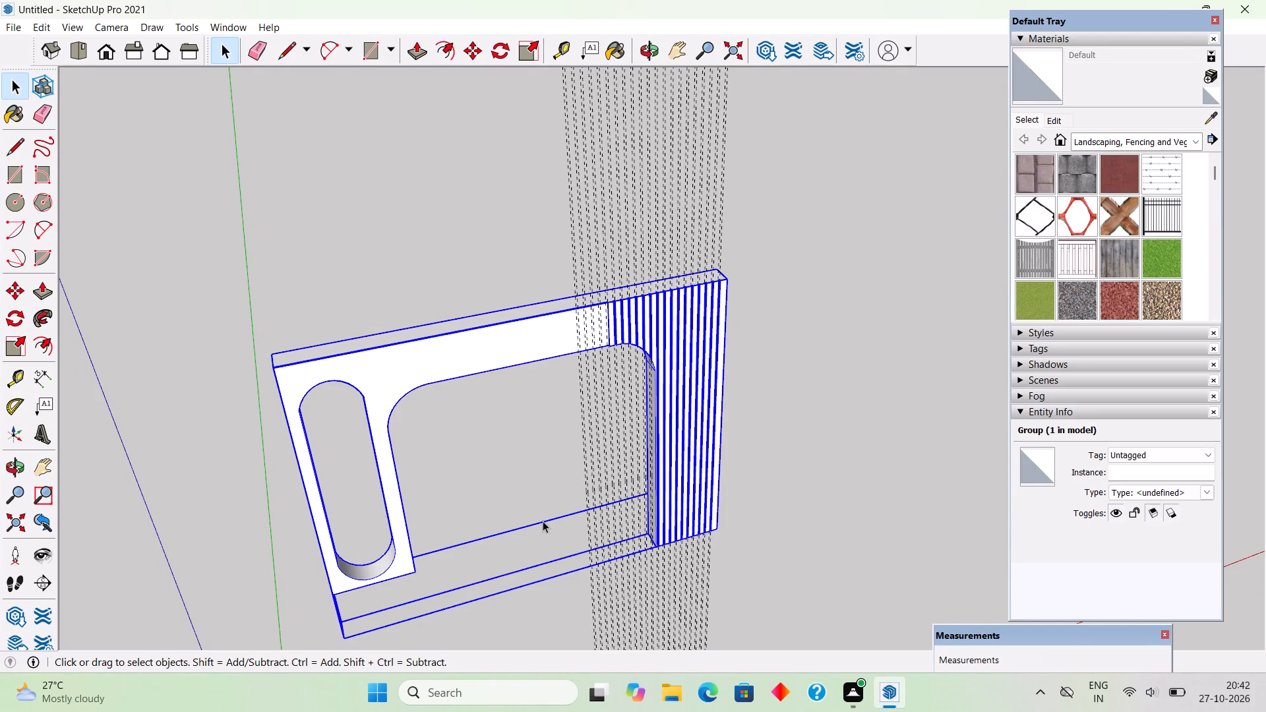
pyautogui.tripleClick(544, 522)
pyautogui.click(545, 522)
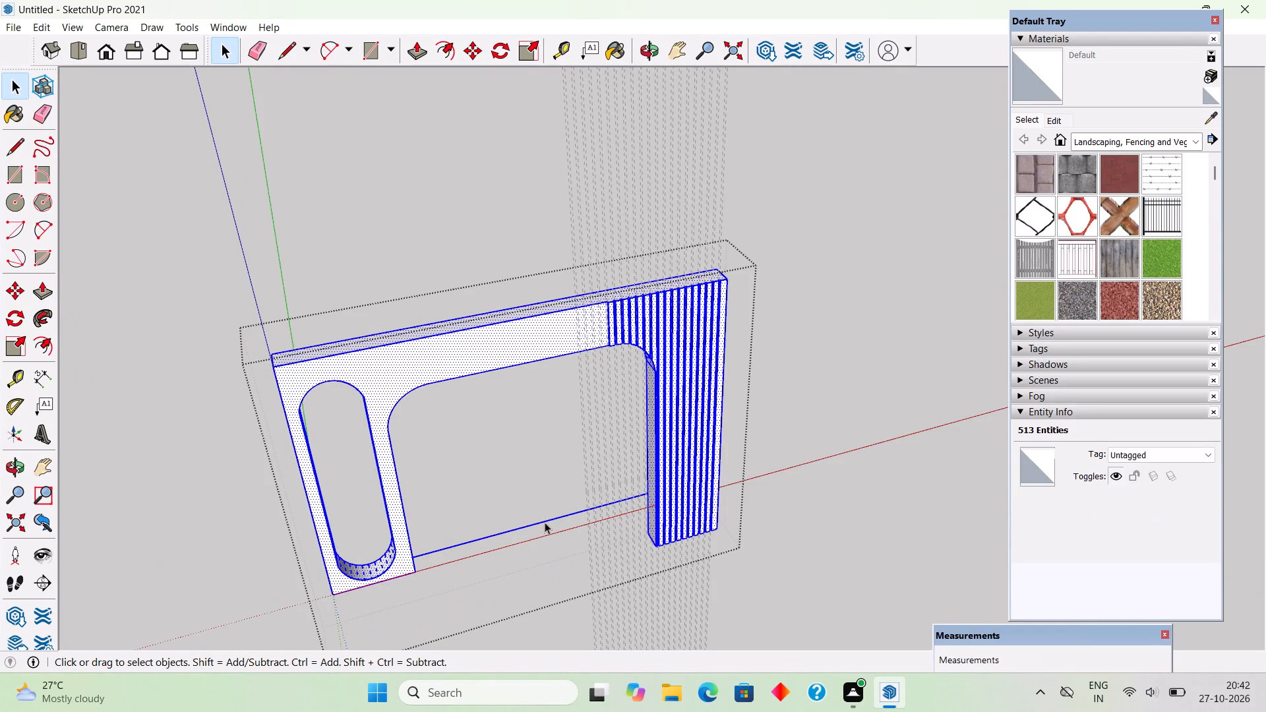
pyautogui.click(545, 522)
pyautogui.press('Delete')
# Delete the 12-segment curve at the arched opening's corner on the panel's back, and close the panel group.
pyautogui.moveTo(544, 505); pyautogui.dragTo(607, 456, button='middle')
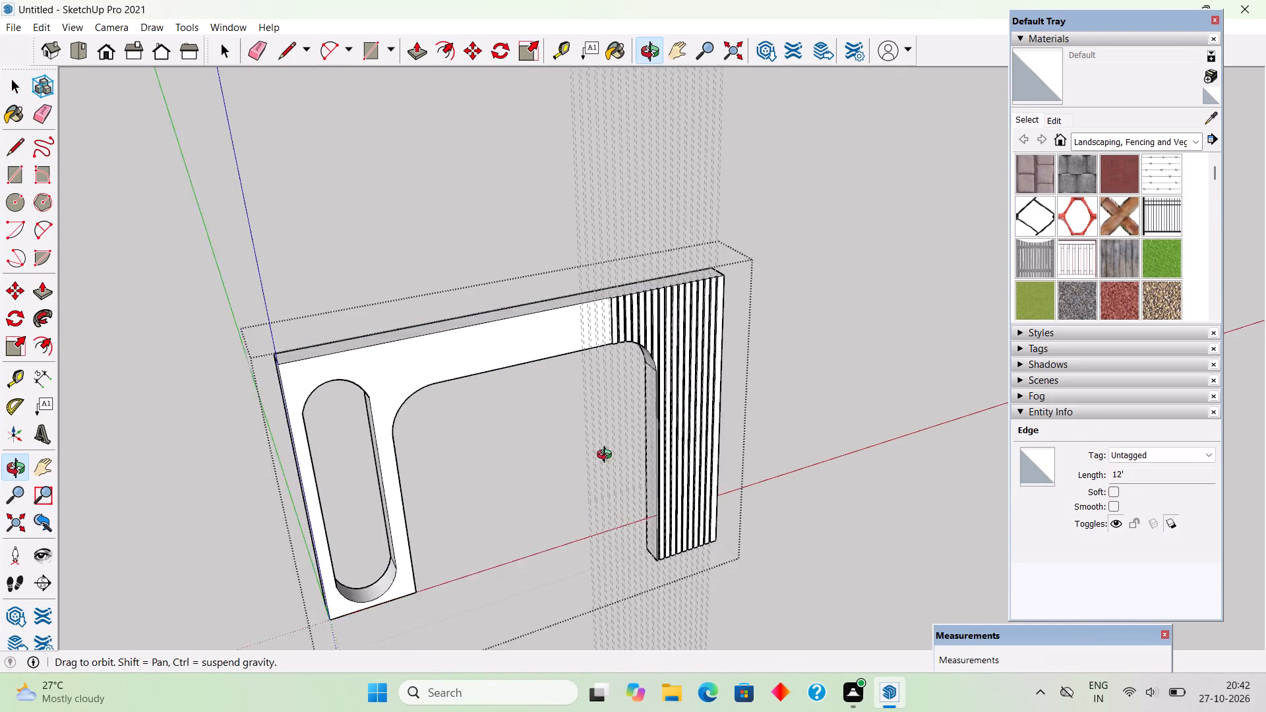
pyautogui.moveTo(607, 456); pyautogui.dragTo(644, 329, button='middle')
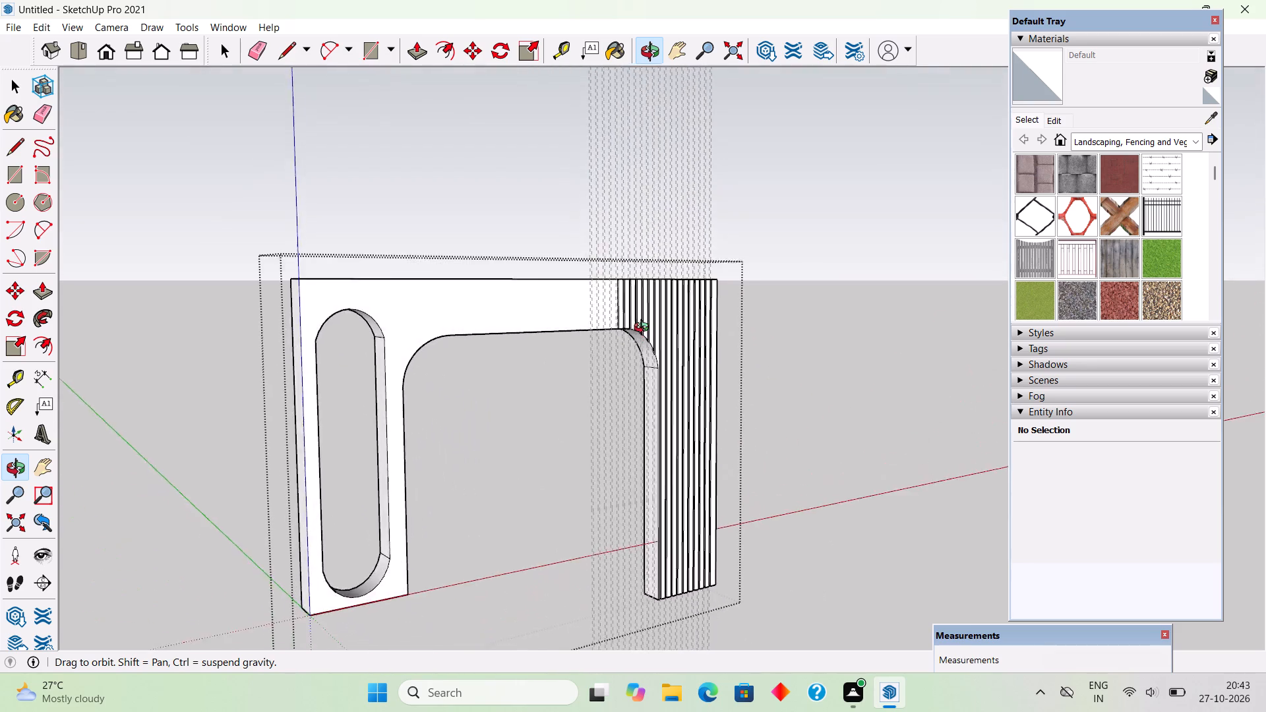
pyautogui.moveTo(644, 329); pyautogui.dragTo(1224, 351, button='middle')
pyautogui.scroll(3, 877, 368)
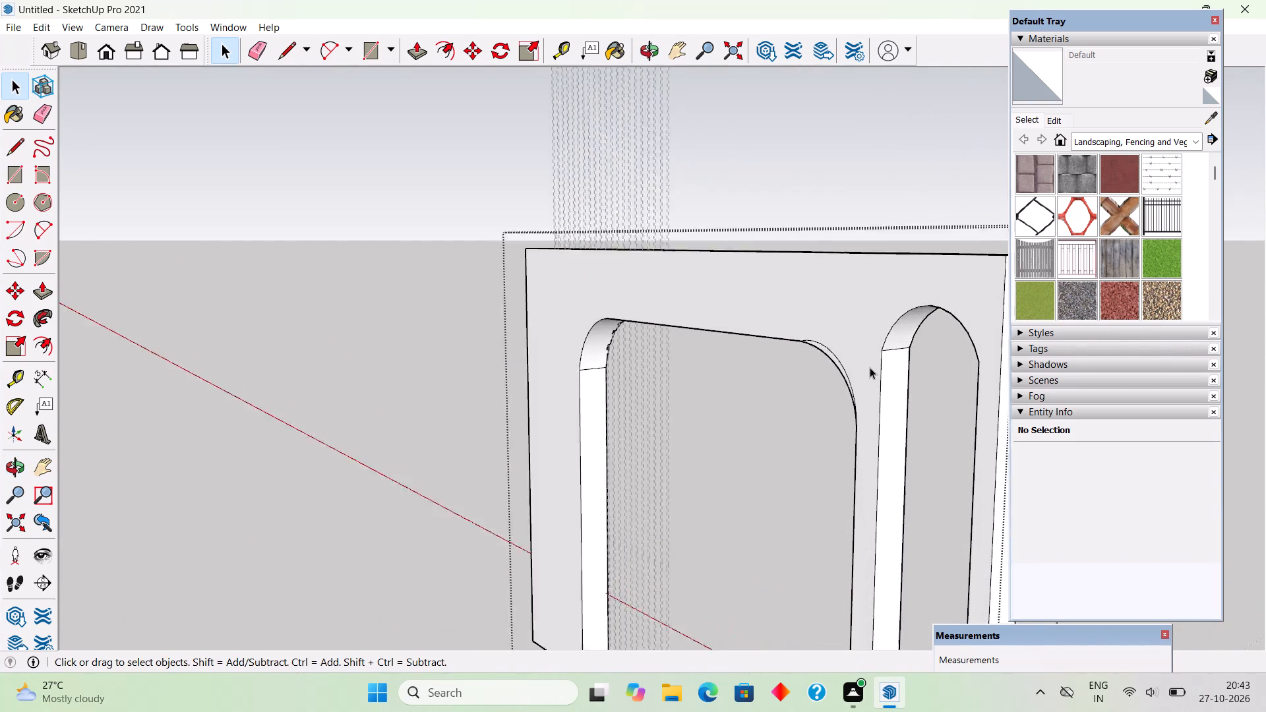
pyautogui.scroll(8, 870, 367)
pyautogui.click(829, 367)
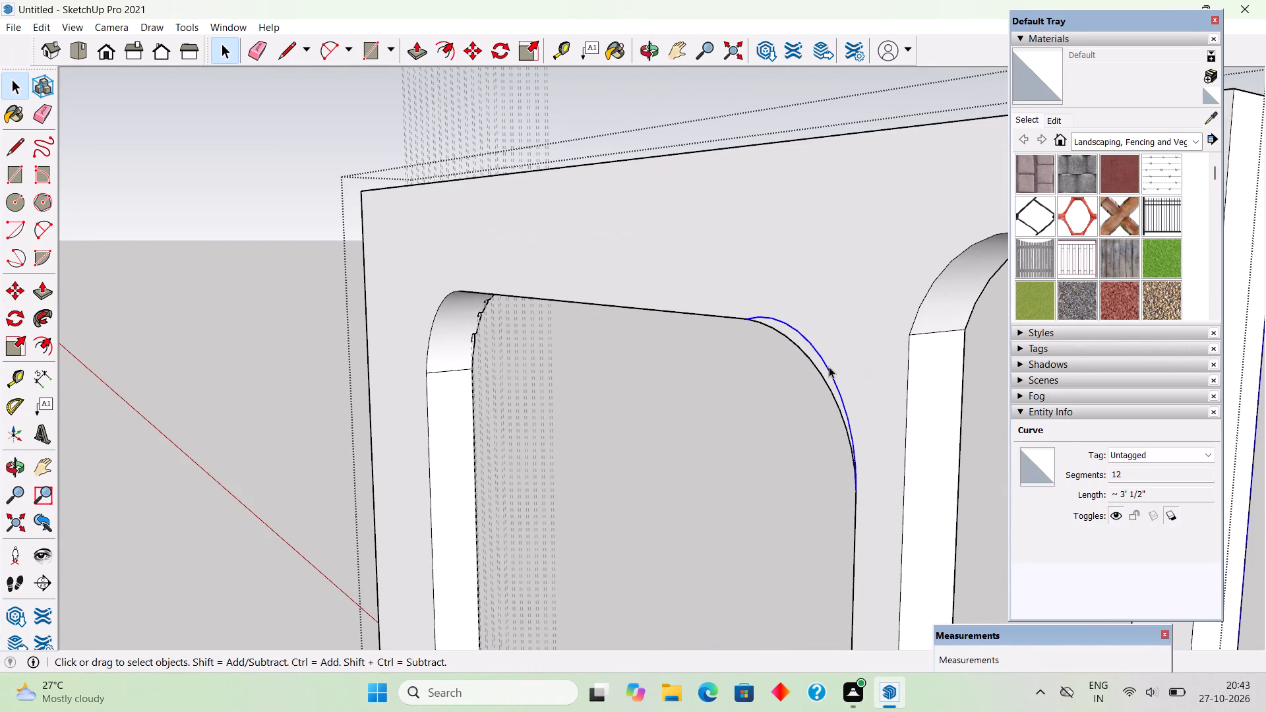
pyautogui.press('Delete')
pyautogui.moveTo(832, 403); pyautogui.dragTo(355, 354, button='middle')
pyautogui.scroll(-9, 355, 353)
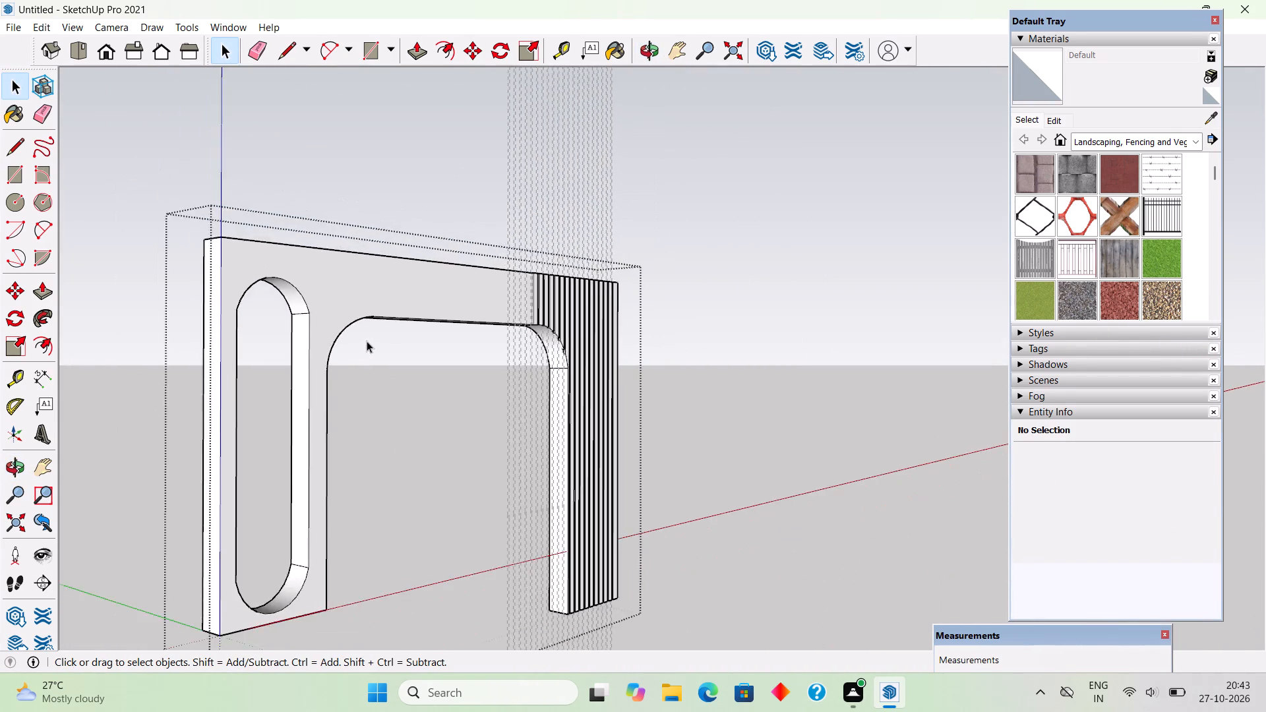
pyautogui.scroll(-5, 380, 338)
pyautogui.moveTo(489, 386); pyautogui.dragTo(266, 398, button='middle')
pyautogui.click(247, 372)
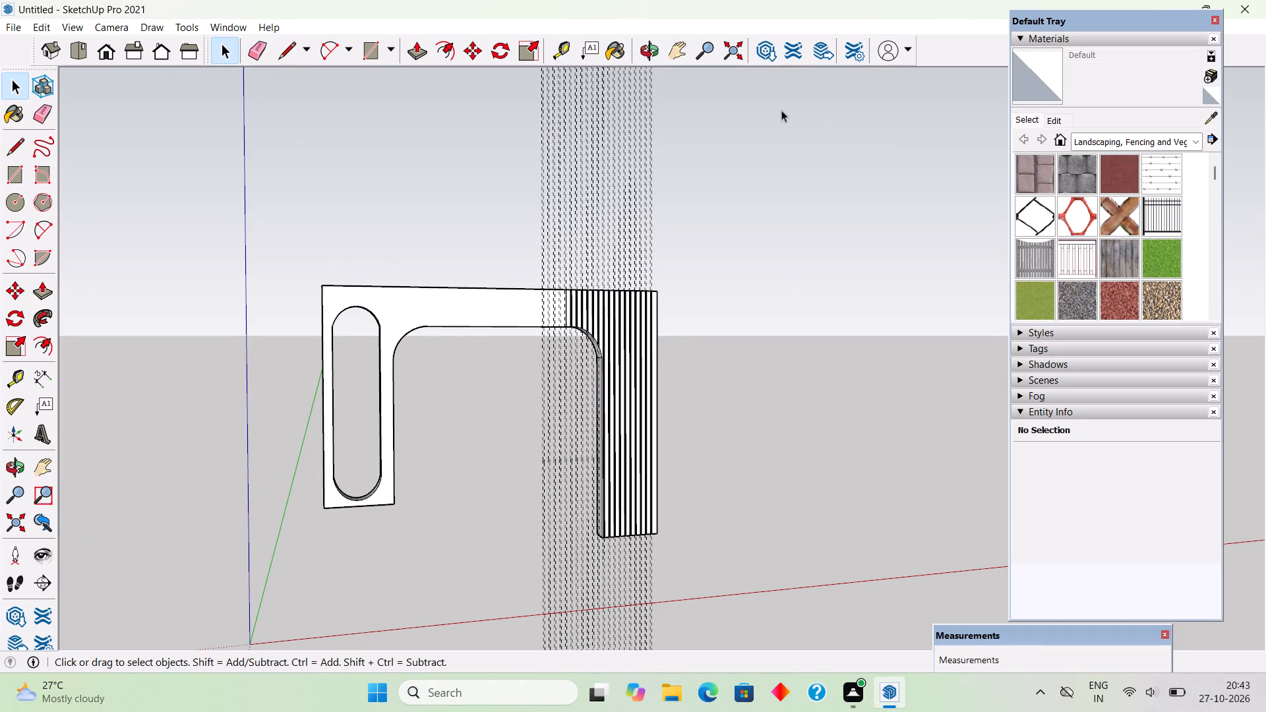
# Delete all construction guides from the model.
pyautogui.click(43, 25)
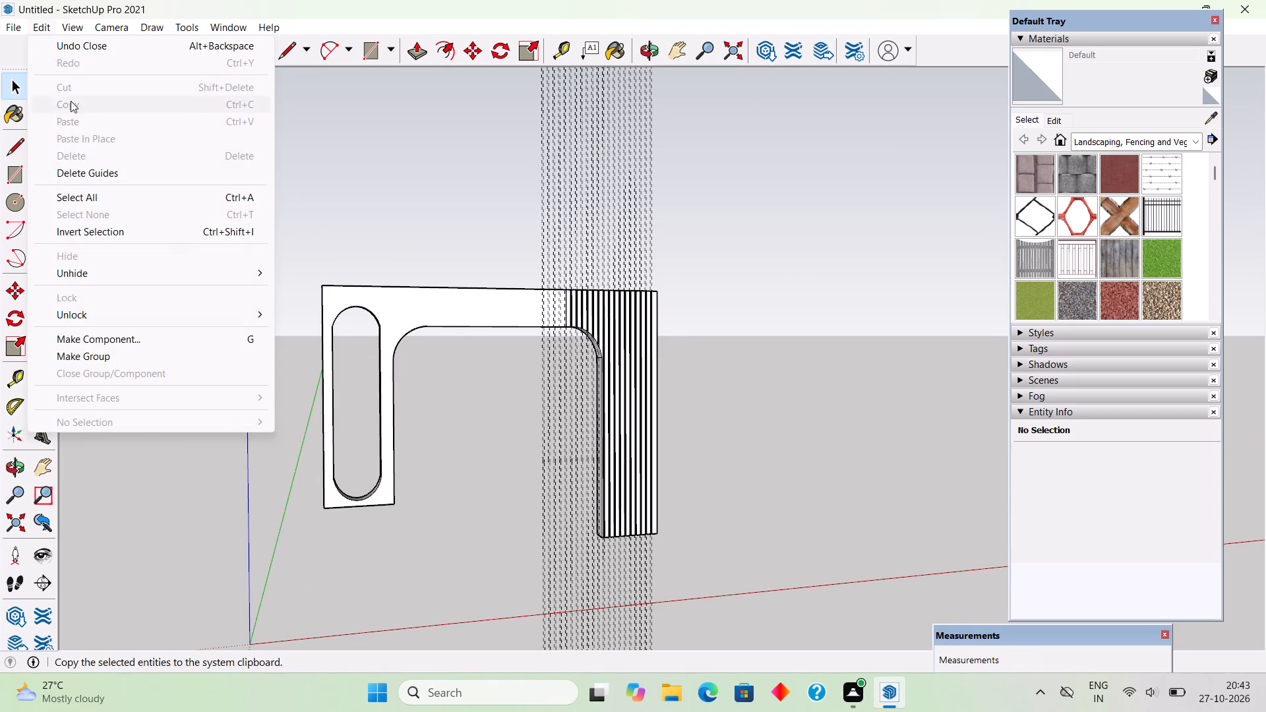
pyautogui.click(96, 168)
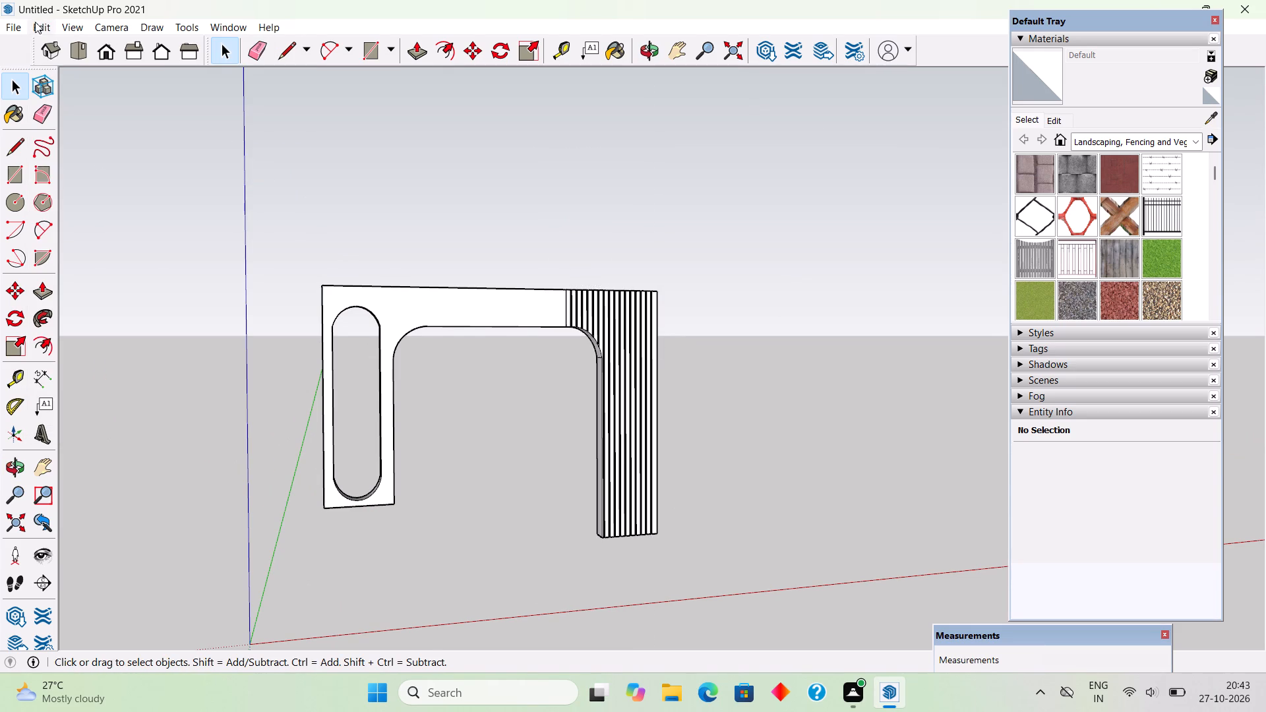
# Unhide all hidden objects in the model.
pyautogui.click(44, 25)
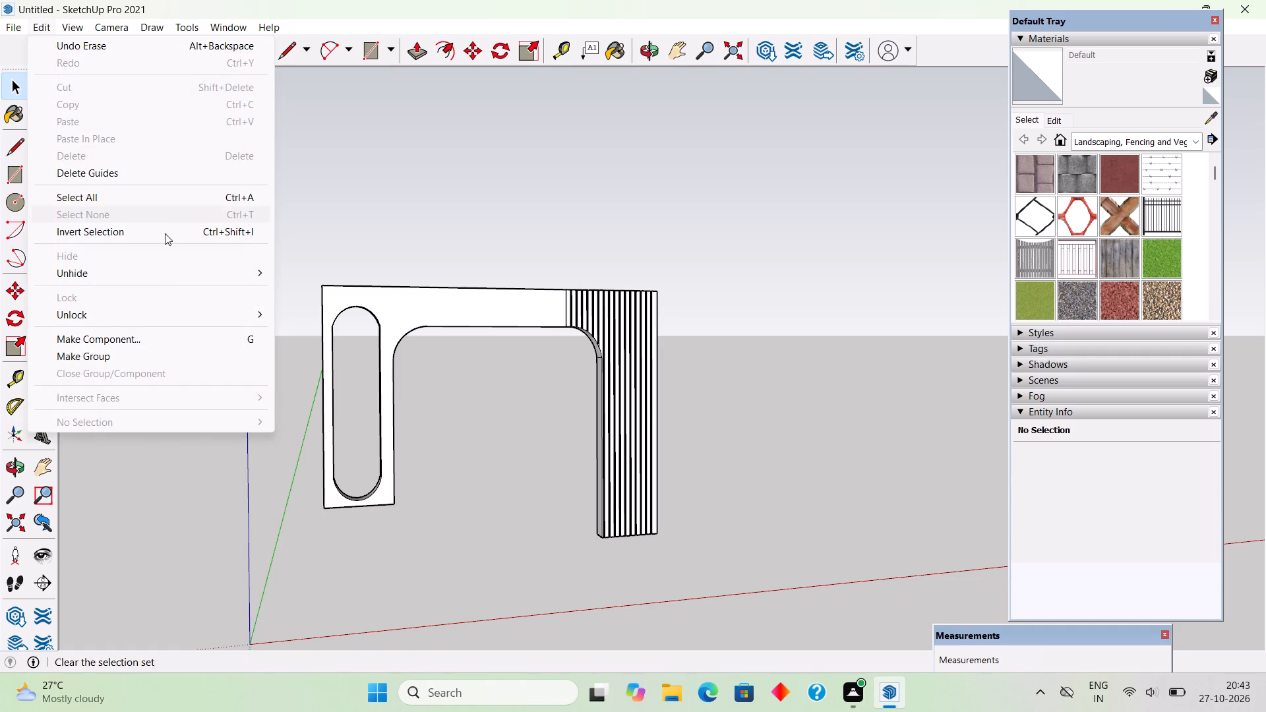
pyautogui.click(171, 273)
pyautogui.click(297, 303)
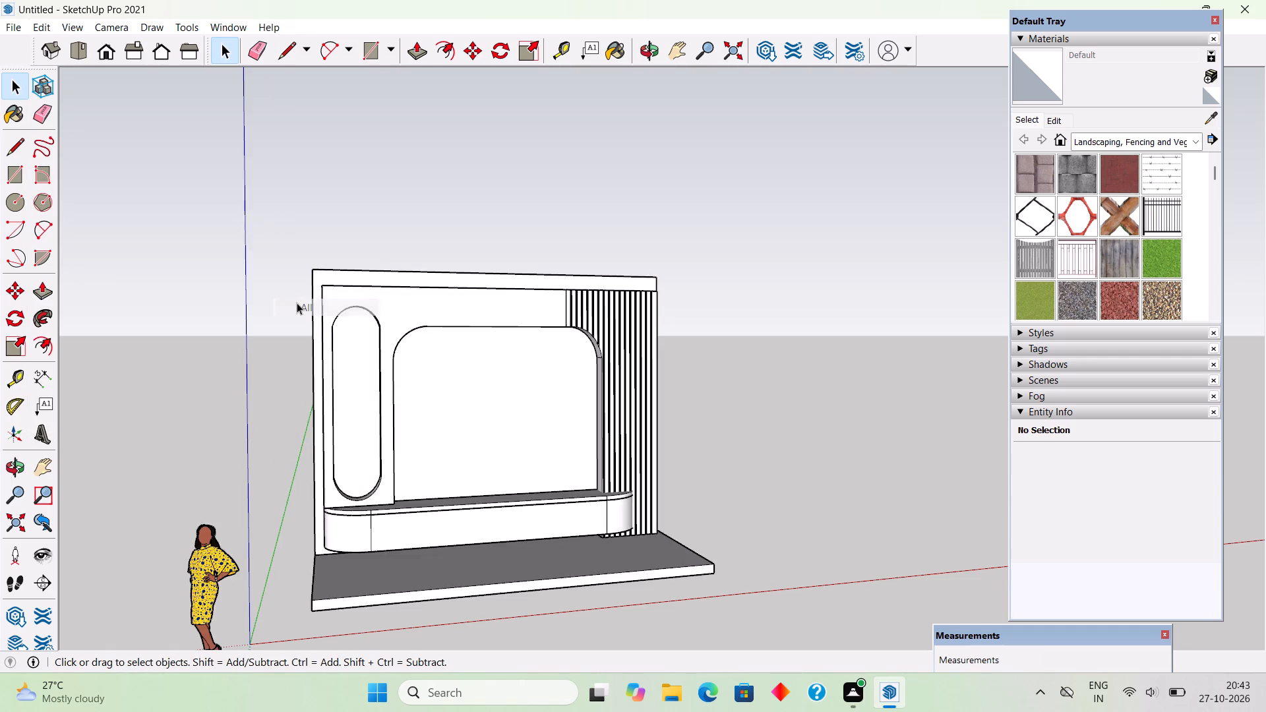
# Examine the full setup from several angles, checking the raised strips, arched opening, rounded ledge and slot-shaped opening.
pyautogui.scroll(-5, 317, 311)
pyautogui.moveTo(518, 390); pyautogui.dragTo(403, 393, button='middle')
pyautogui.scroll(4, 403, 393)
pyautogui.scroll(4, 644, 387)
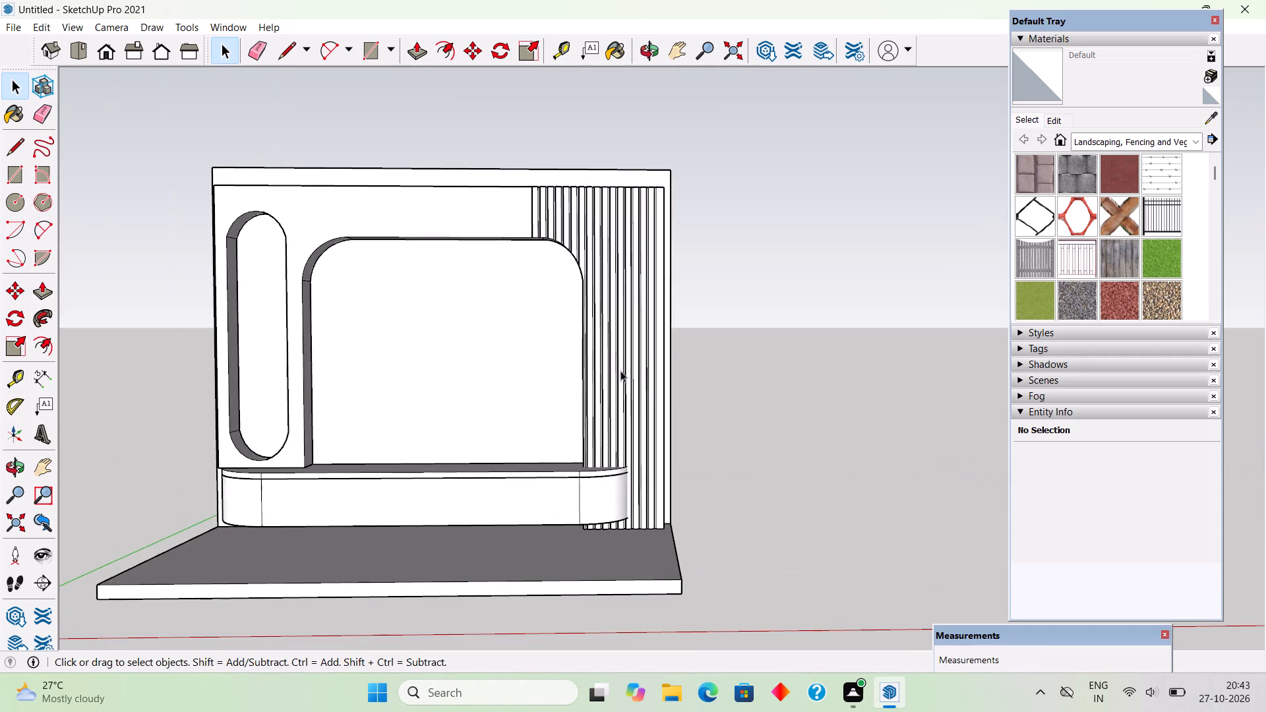
pyautogui.scroll(4, 620, 371)
pyautogui.moveTo(573, 357); pyautogui.dragTo(669, 400, button='middle')
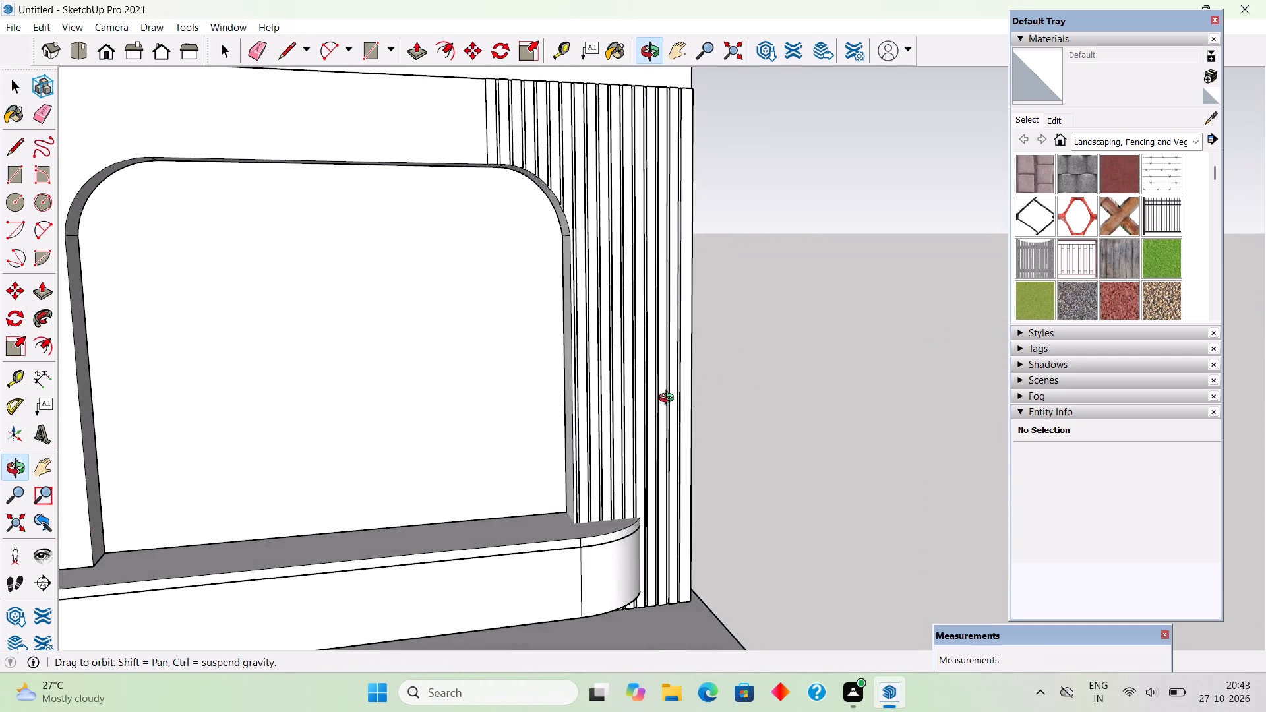
pyautogui.moveTo(669, 400); pyautogui.dragTo(610, 434, button='middle')
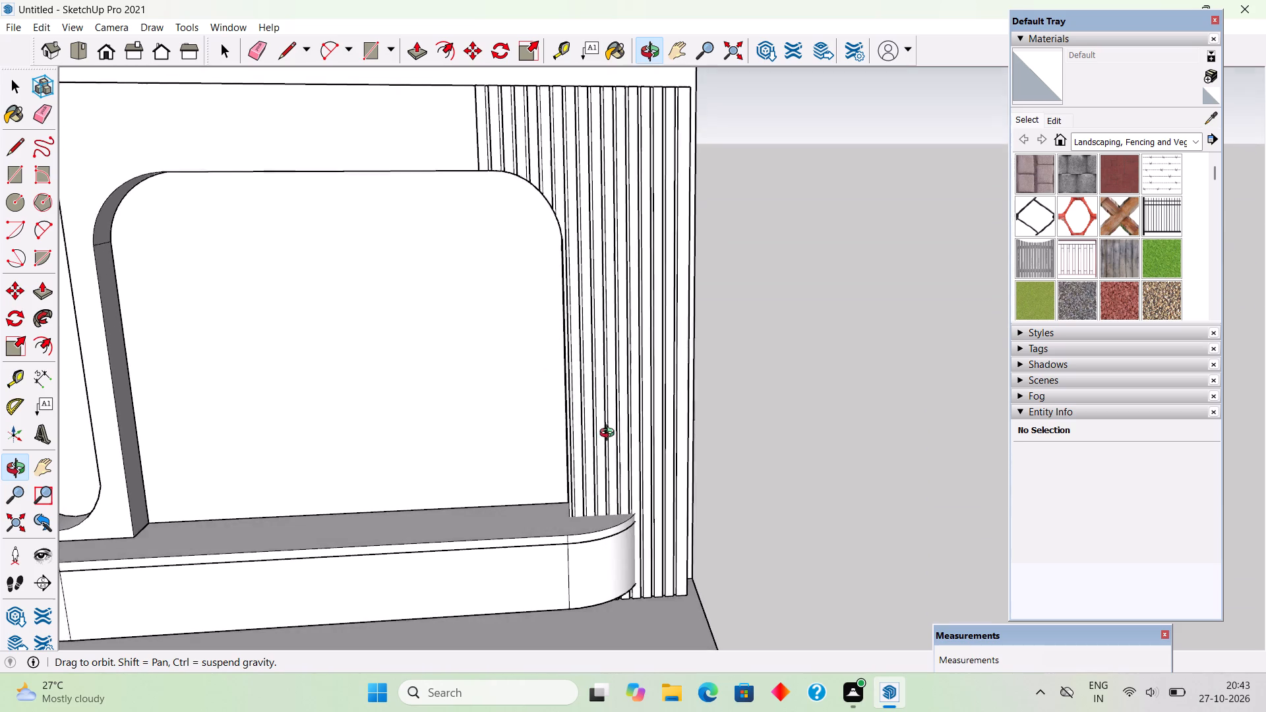
pyautogui.moveTo(610, 434); pyautogui.dragTo(610, 447, button='middle')
pyautogui.scroll(-8, 610, 444)
pyautogui.scroll(5, 300, 639)
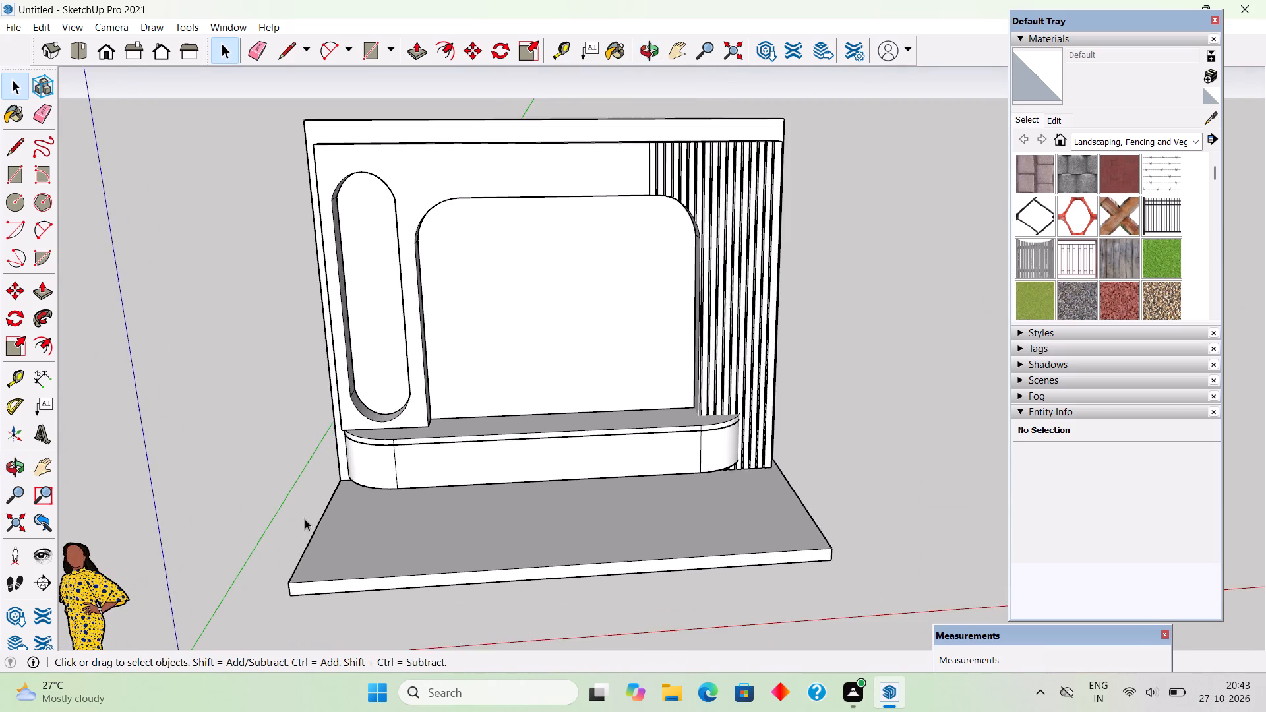
pyautogui.scroll(2, 305, 518)
pyautogui.moveTo(311, 468); pyautogui.dragTo(313, 410, button='middle')
pyautogui.scroll(2, 286, 333)
pyautogui.moveTo(293, 332); pyautogui.dragTo(340, 344, button='middle')
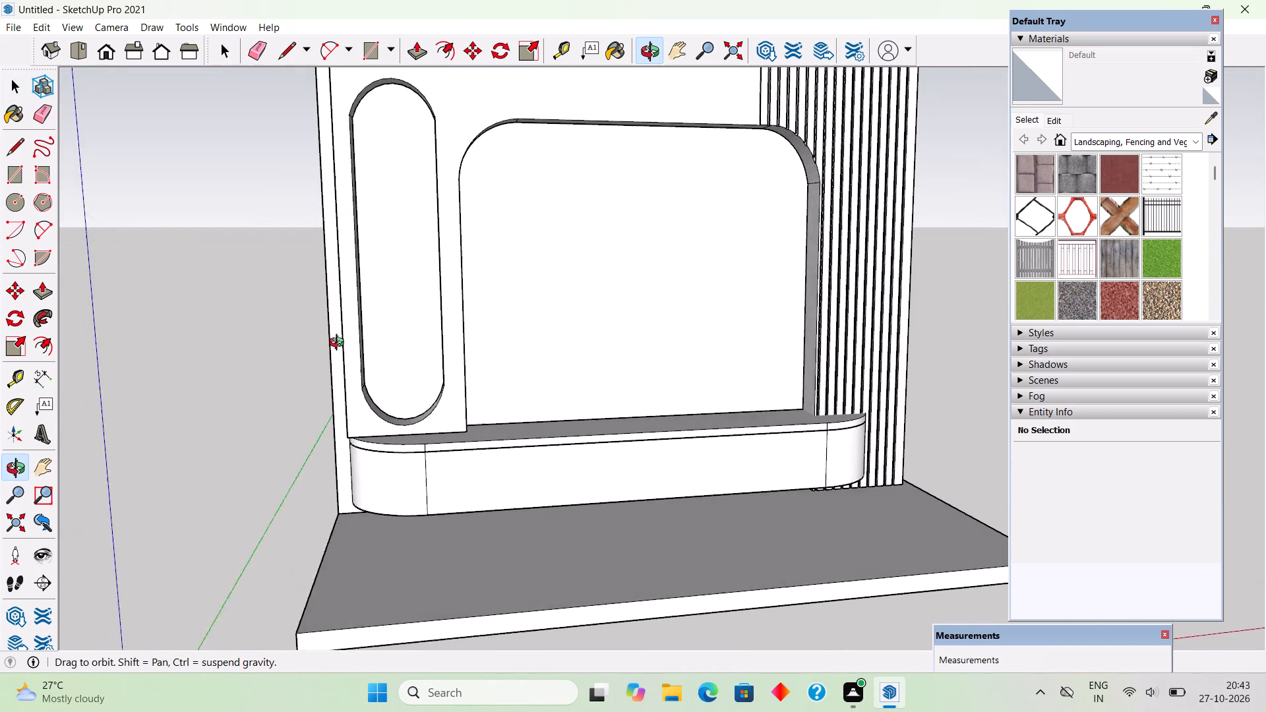
pyautogui.moveTo(340, 344); pyautogui.dragTo(363, 382, button='middle')
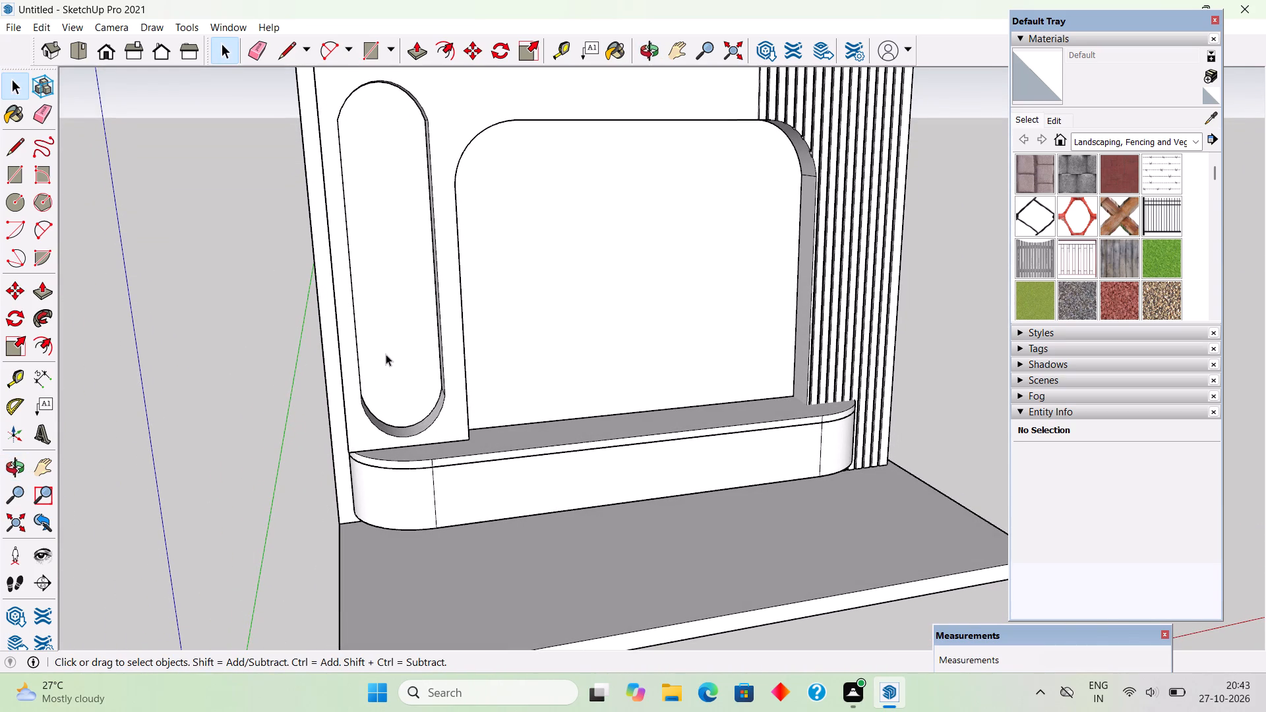
pyautogui.moveTo(388, 352); pyautogui.dragTo(309, 355, button='middle')
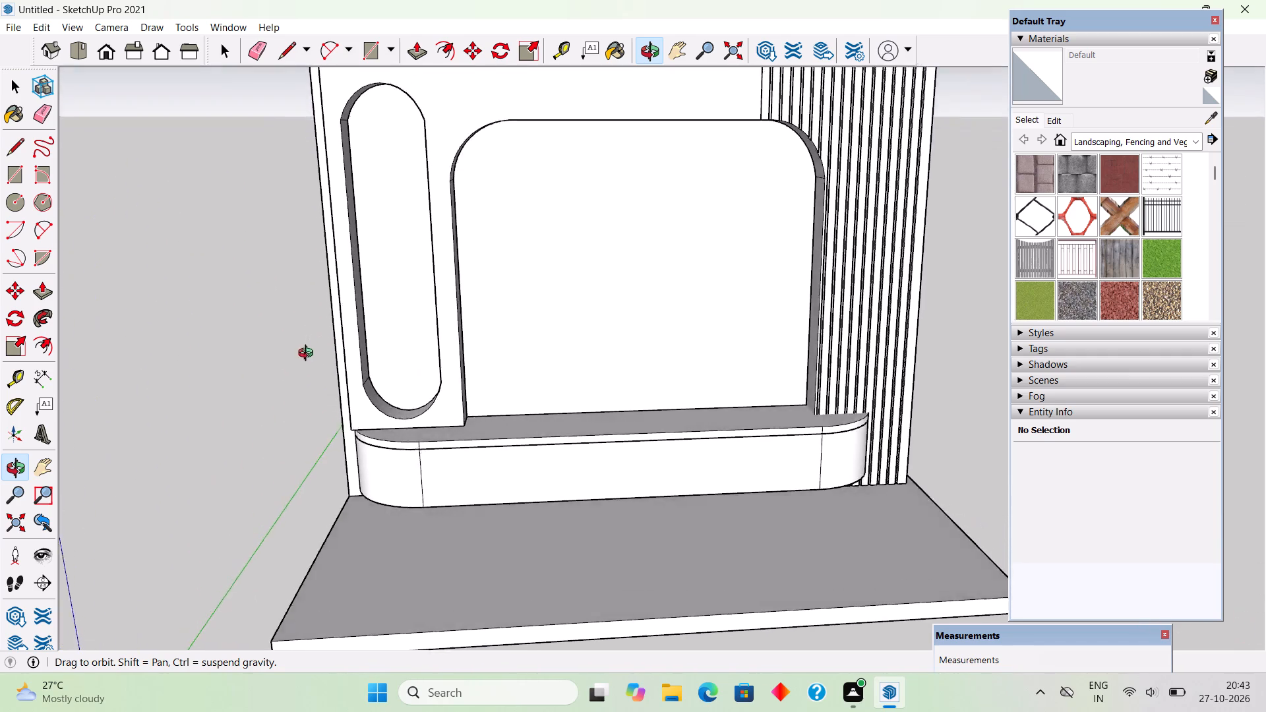
pyautogui.scroll(-4, 309, 354)
pyautogui.moveTo(309, 355); pyautogui.dragTo(308, 357, button='middle')
pyautogui.scroll(-3, 316, 382)
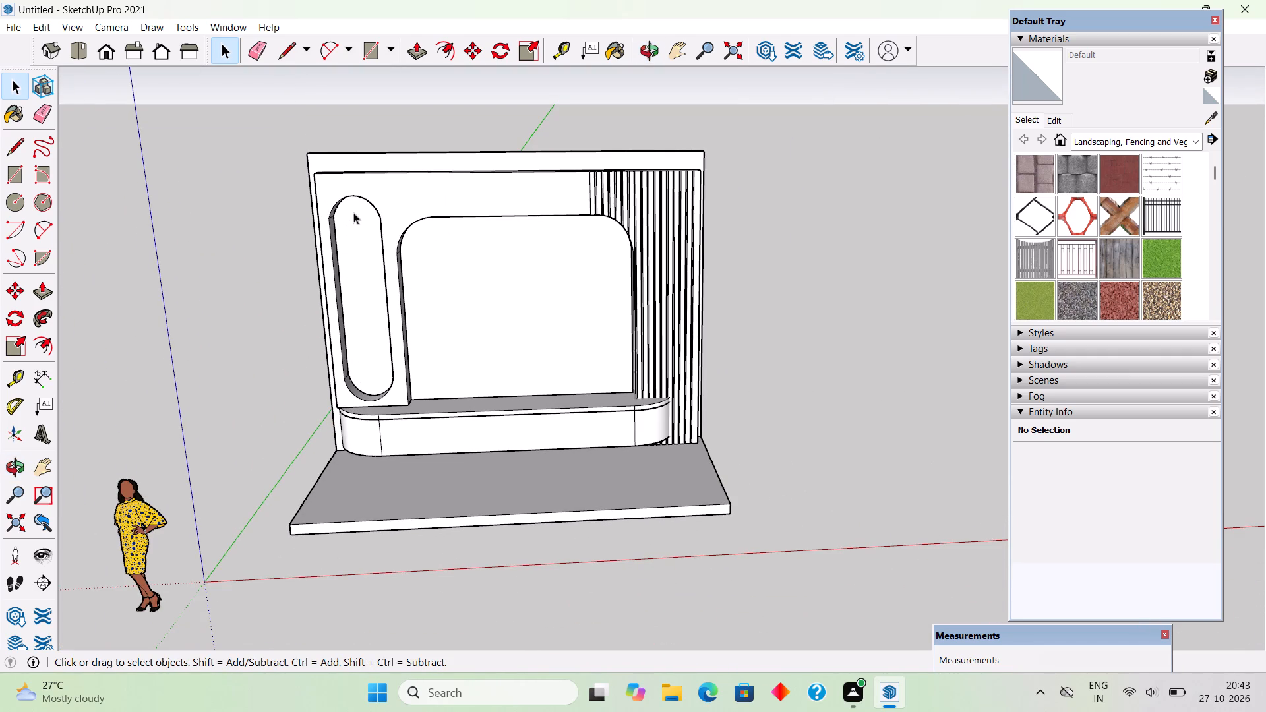
pyautogui.moveTo(356, 210); pyautogui.dragTo(401, 179, button='middle')
pyautogui.scroll(5, 341, 225)
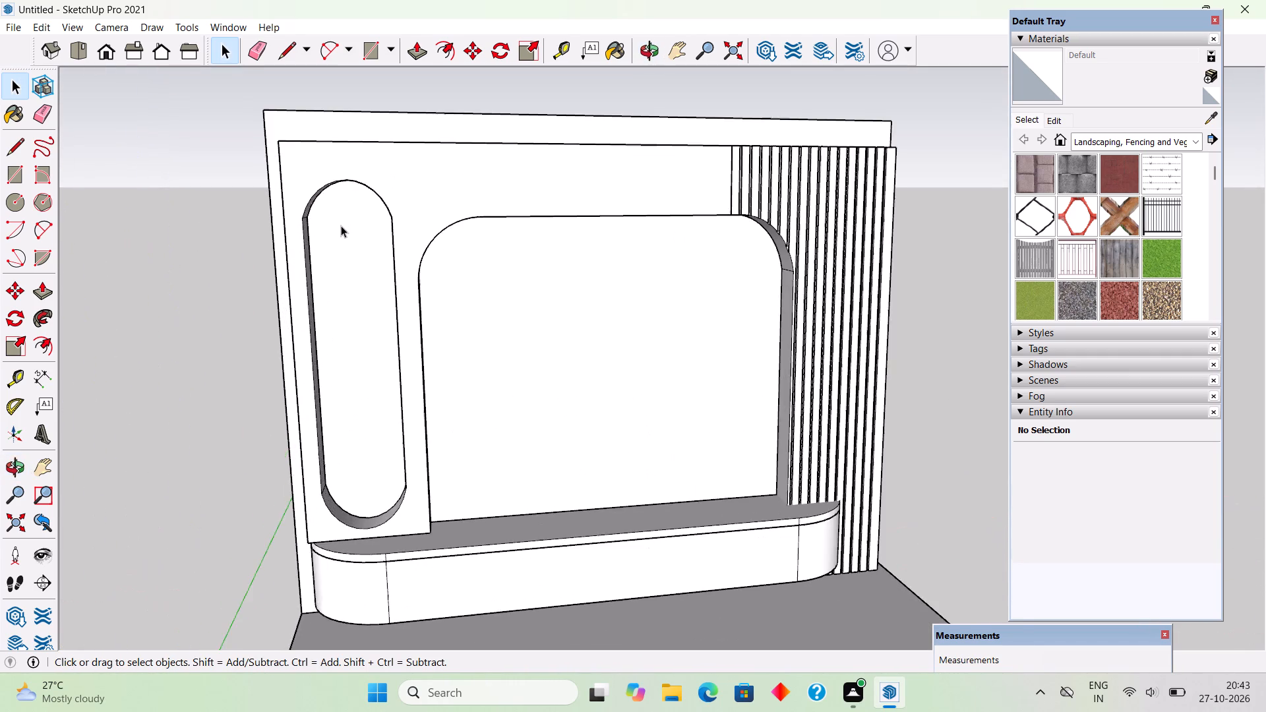
pyautogui.scroll(3, 341, 225)
pyautogui.moveTo(369, 146); pyautogui.dragTo(386, 94, button='middle')
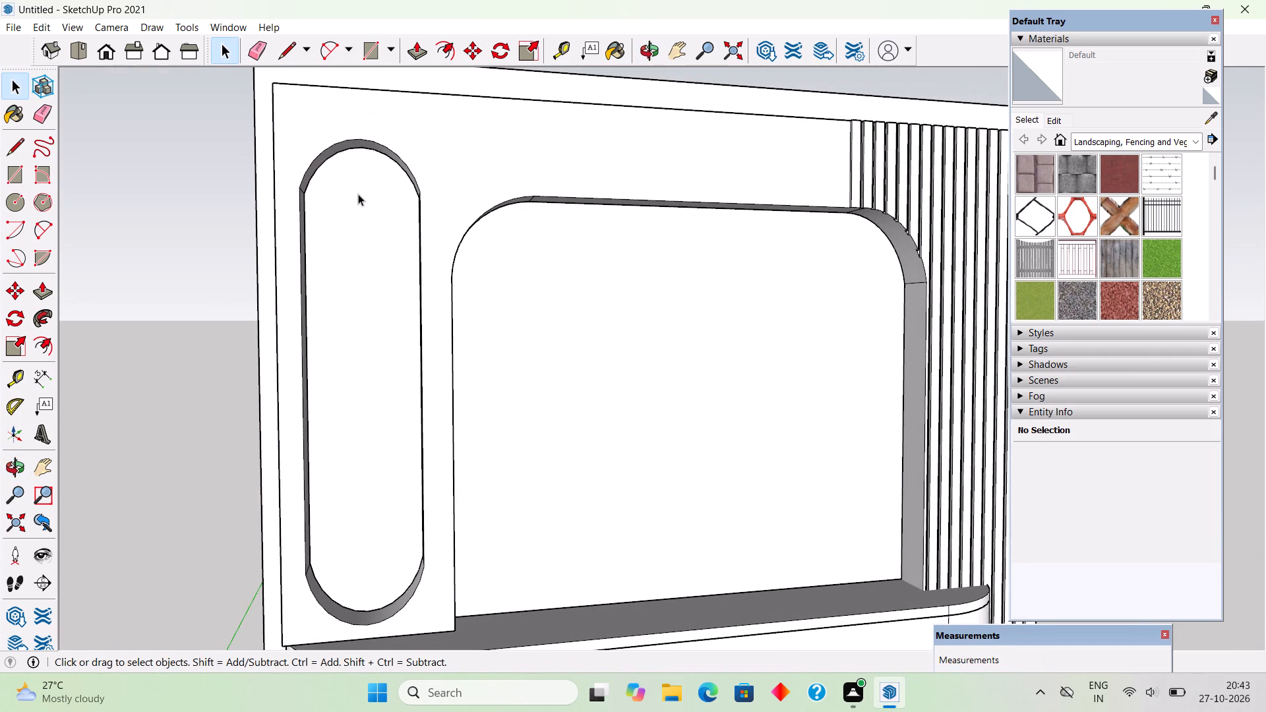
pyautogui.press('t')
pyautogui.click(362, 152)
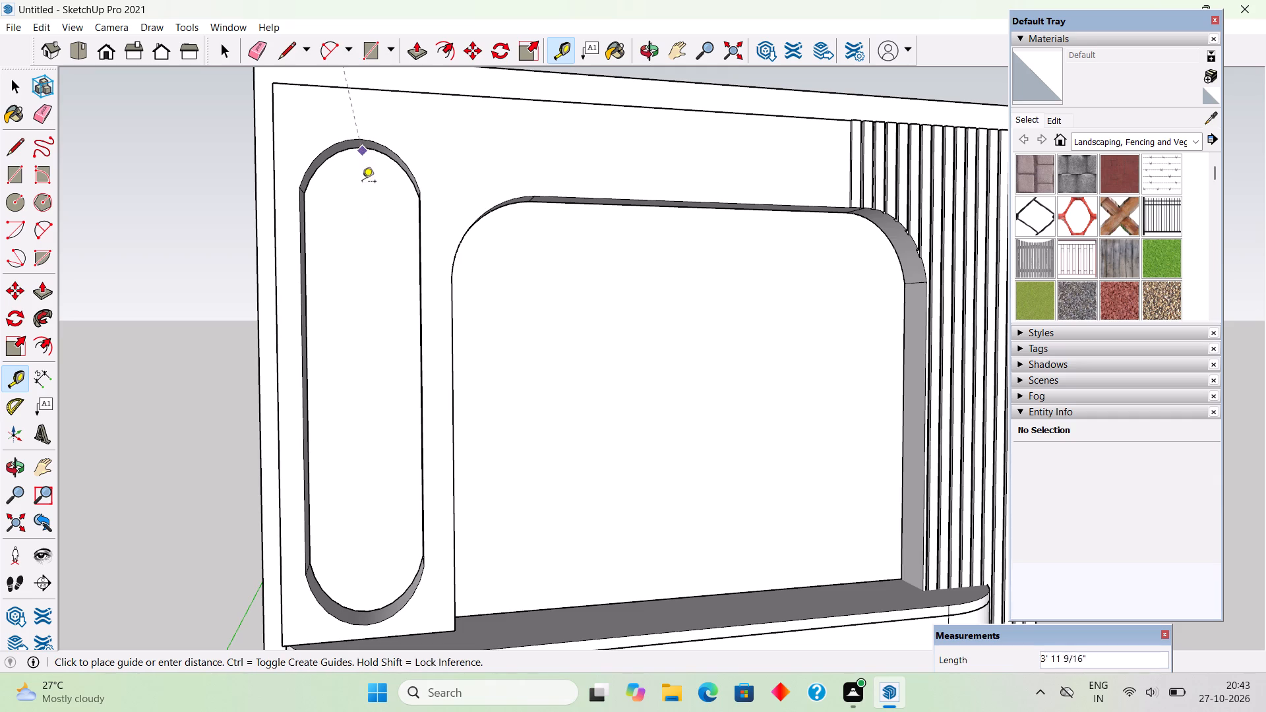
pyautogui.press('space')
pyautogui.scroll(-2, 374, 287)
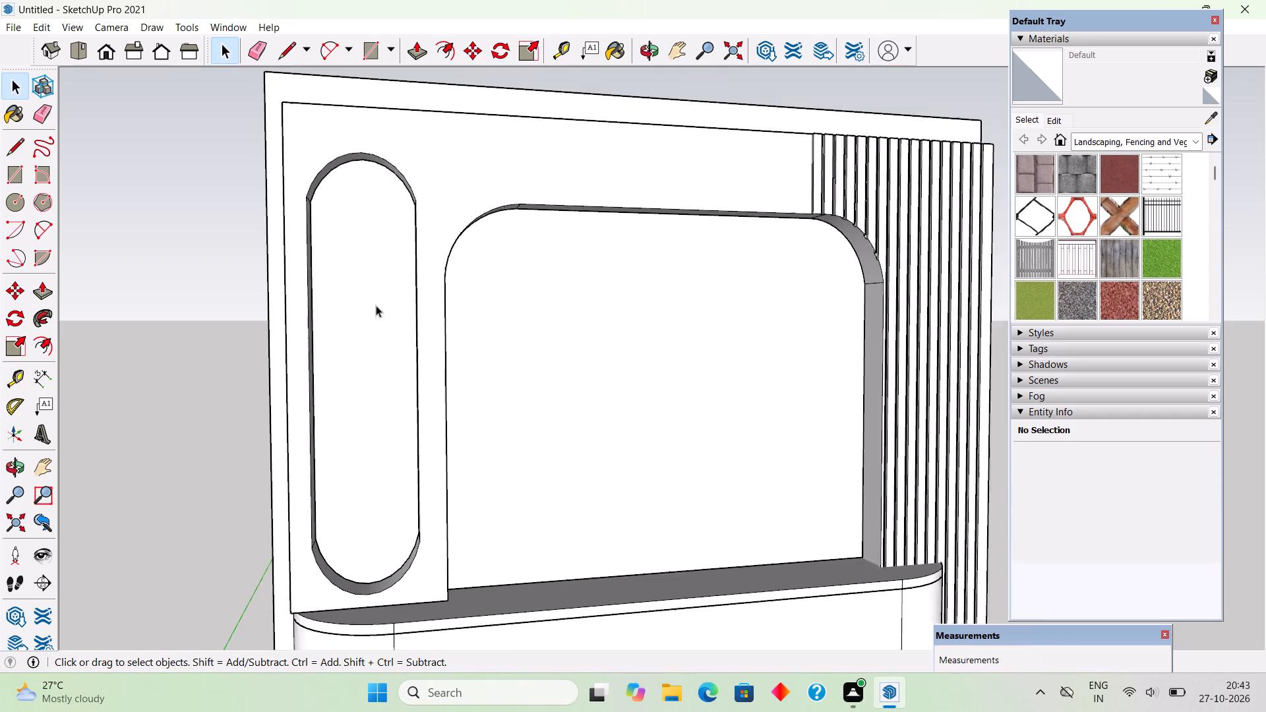
# Place a horizontal guide 4'8" below the back wall's top edge, crossing the slot-shaped opening.
pyautogui.scroll(-2, 376, 305)
pyautogui.moveTo(374, 332); pyautogui.dragTo(369, 372, button='middle')
pyautogui.press('t')
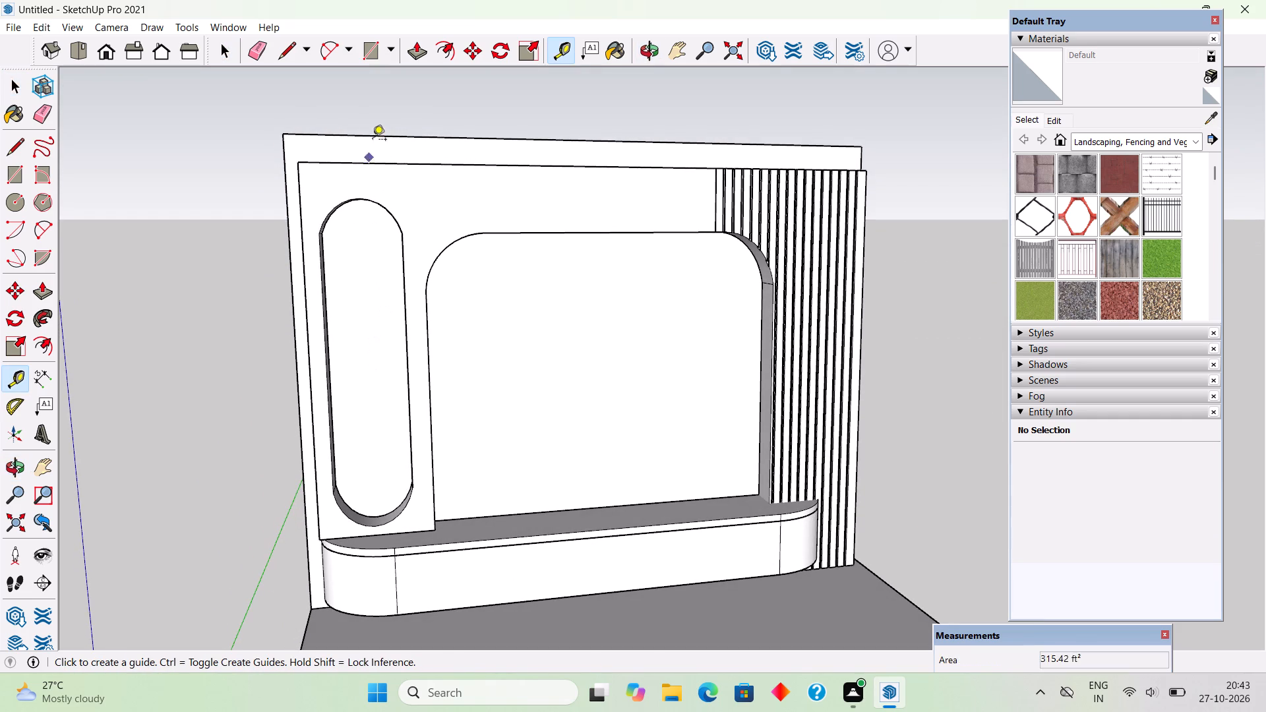
pyautogui.click(375, 133)
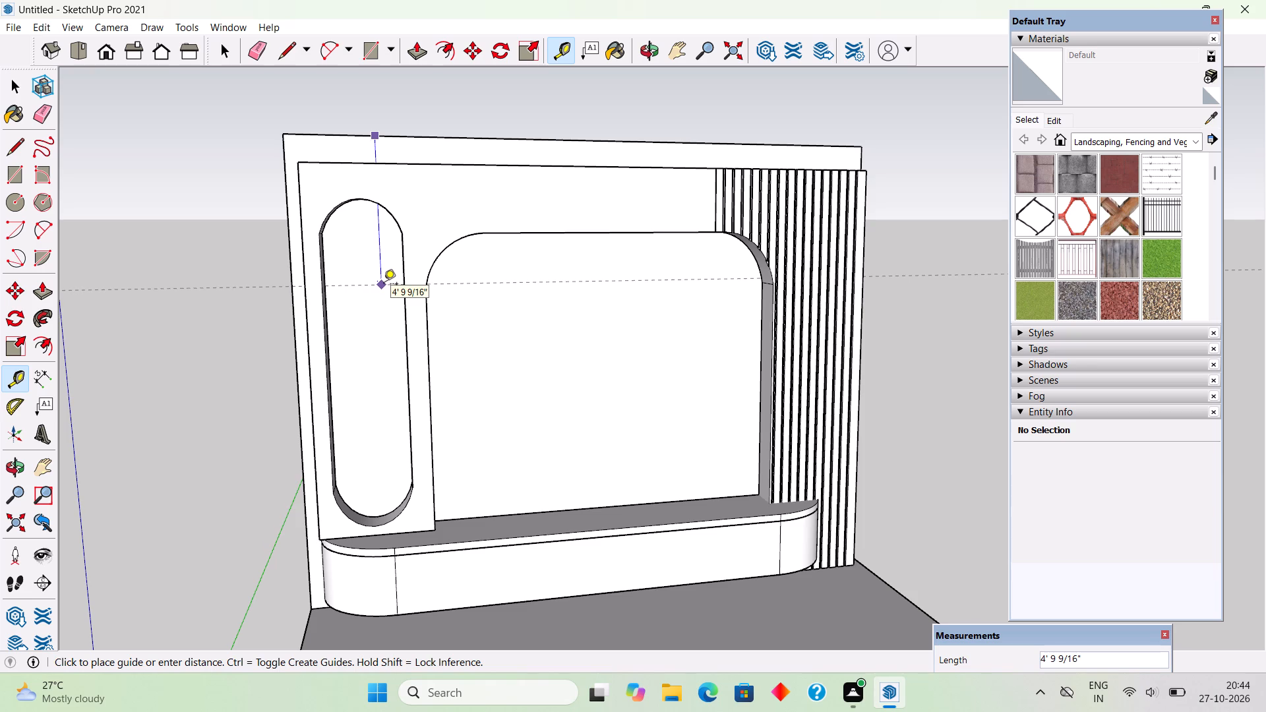
pyautogui.scroll(6, 384, 285)
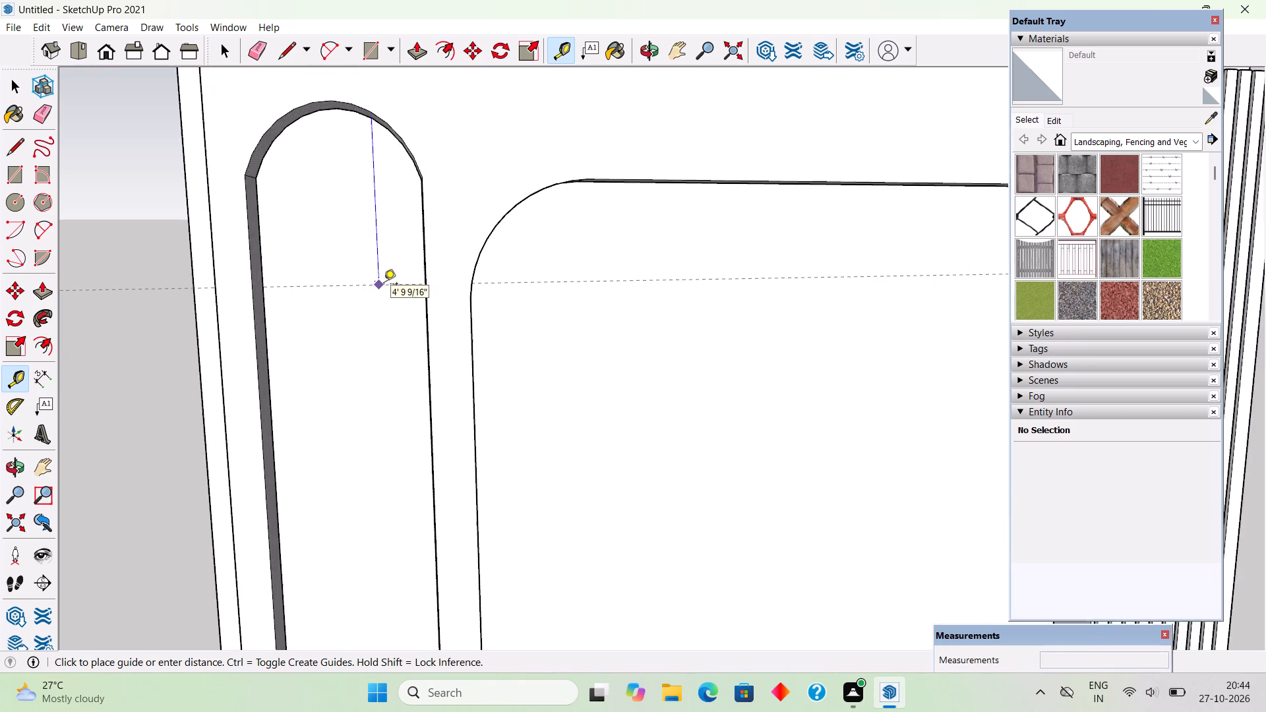
pyautogui.scroll(6, 384, 285)
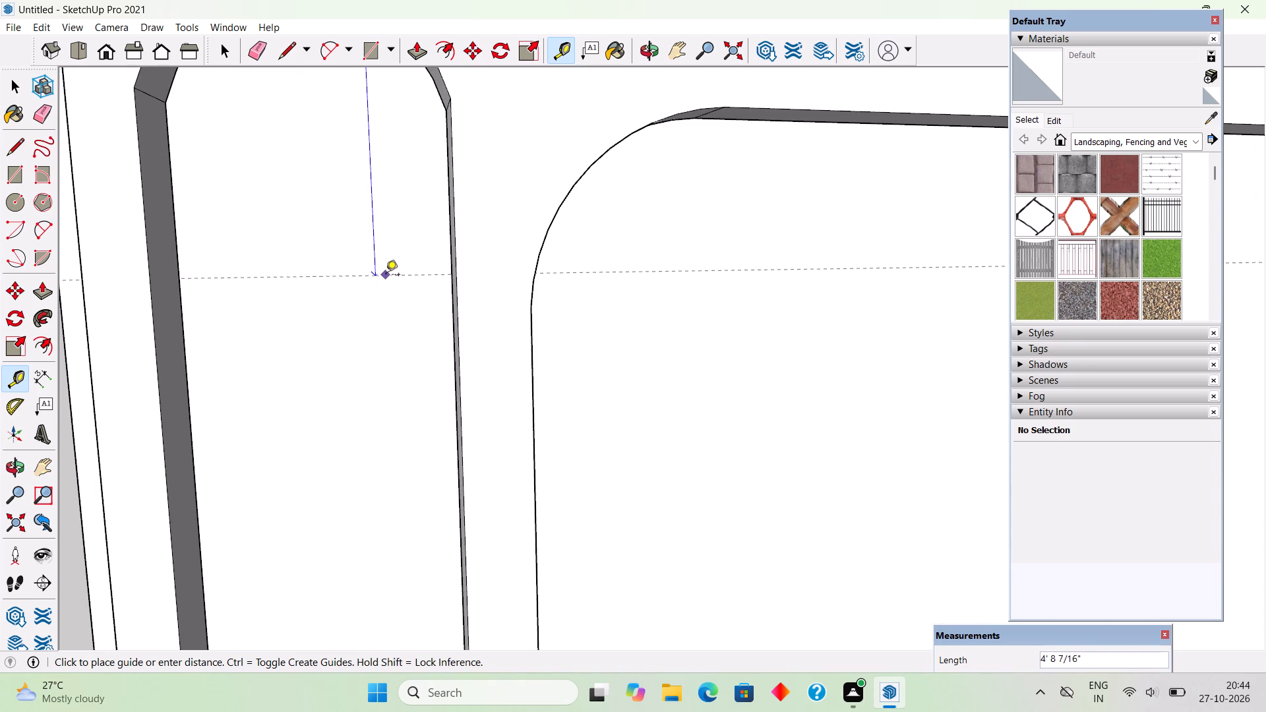
pyautogui.scroll(-3, 386, 276)
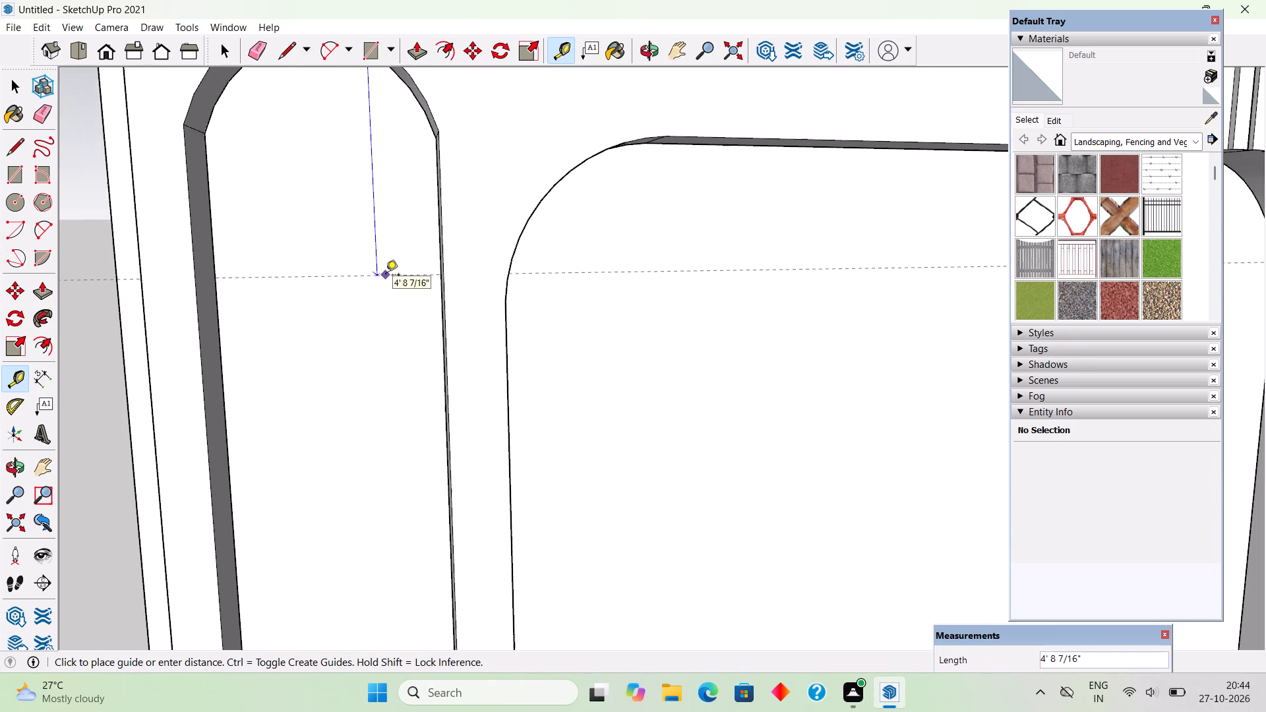
pyautogui.scroll(-2, 386, 276)
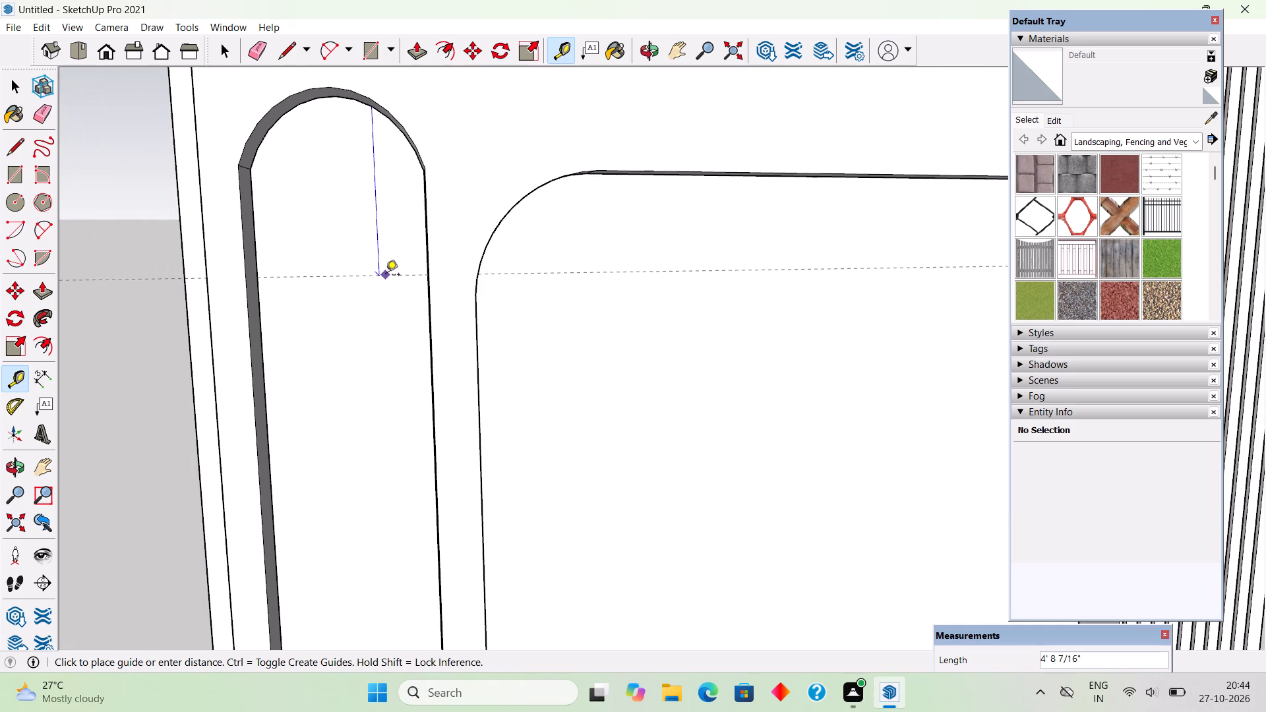
pyautogui.press('4')
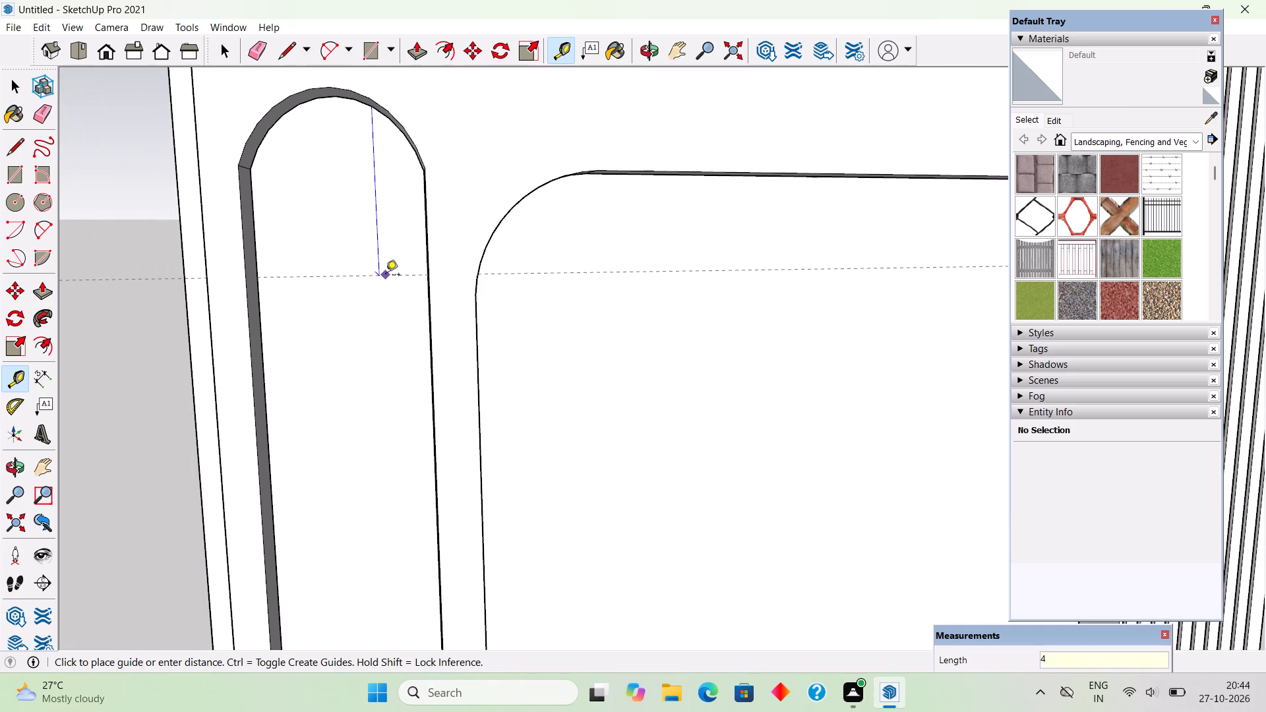
pyautogui.press("'")
pyautogui.press('8')
pyautogui.hotkey('shift', '"')
pyautogui.press('Return')
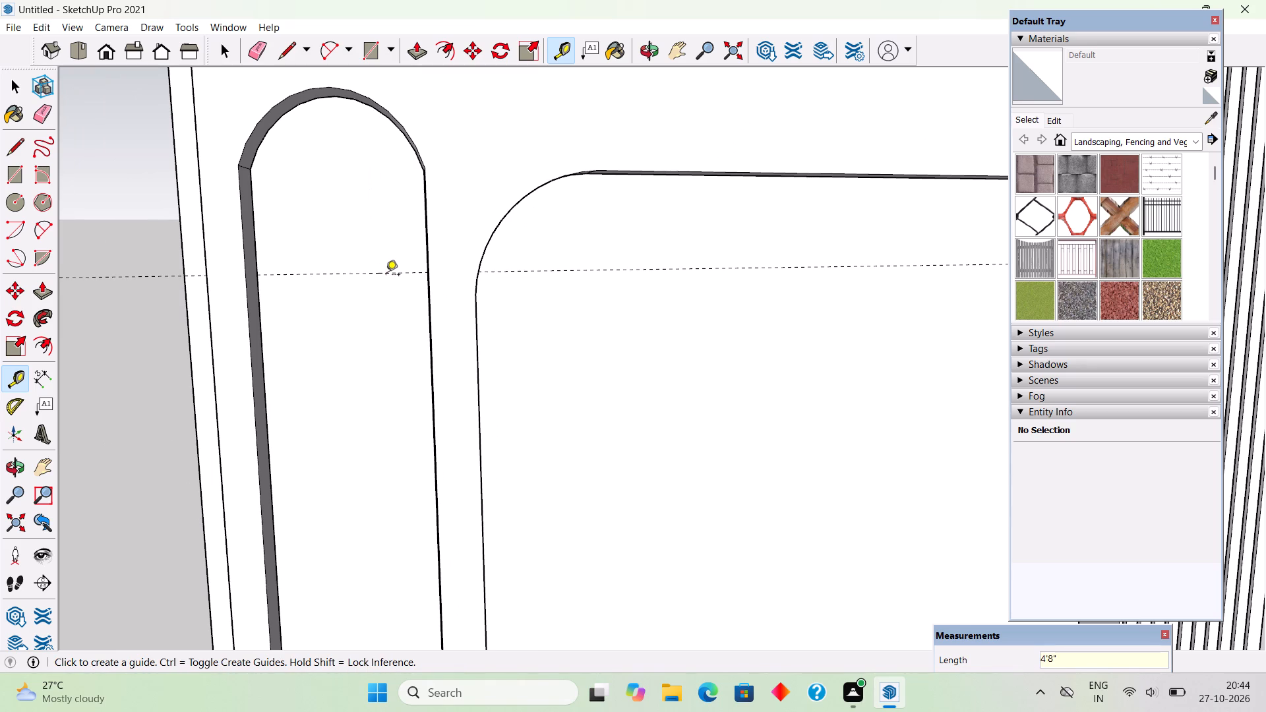
# Place a second horizontal guide 3" below the first one across the slot-shaped opening.
pyautogui.click(386, 276)
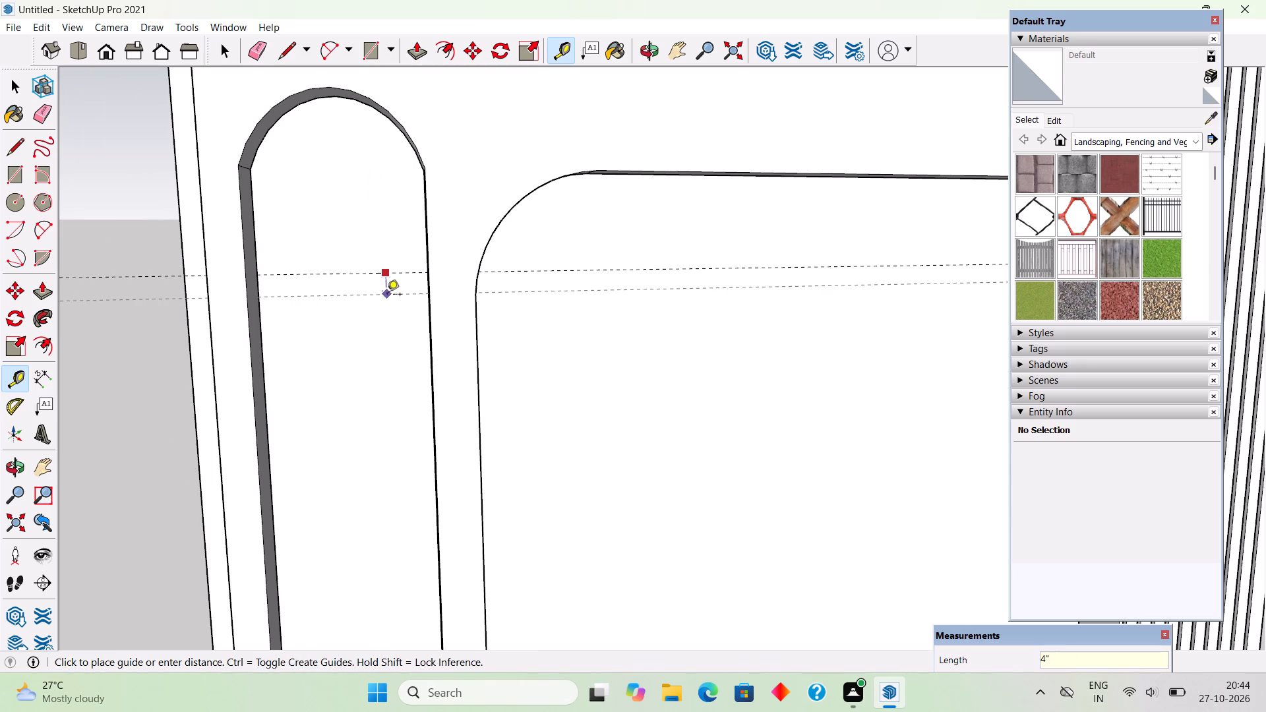
pyautogui.write('3"')
pyautogui.press('Return')
# Start a third horizontal guide downward from the lower of the two guides, across the slot-shaped opening.
pyautogui.scroll(-10, 377, 246)
pyautogui.moveTo(374, 461); pyautogui.dragTo(320, 445, button='middle')
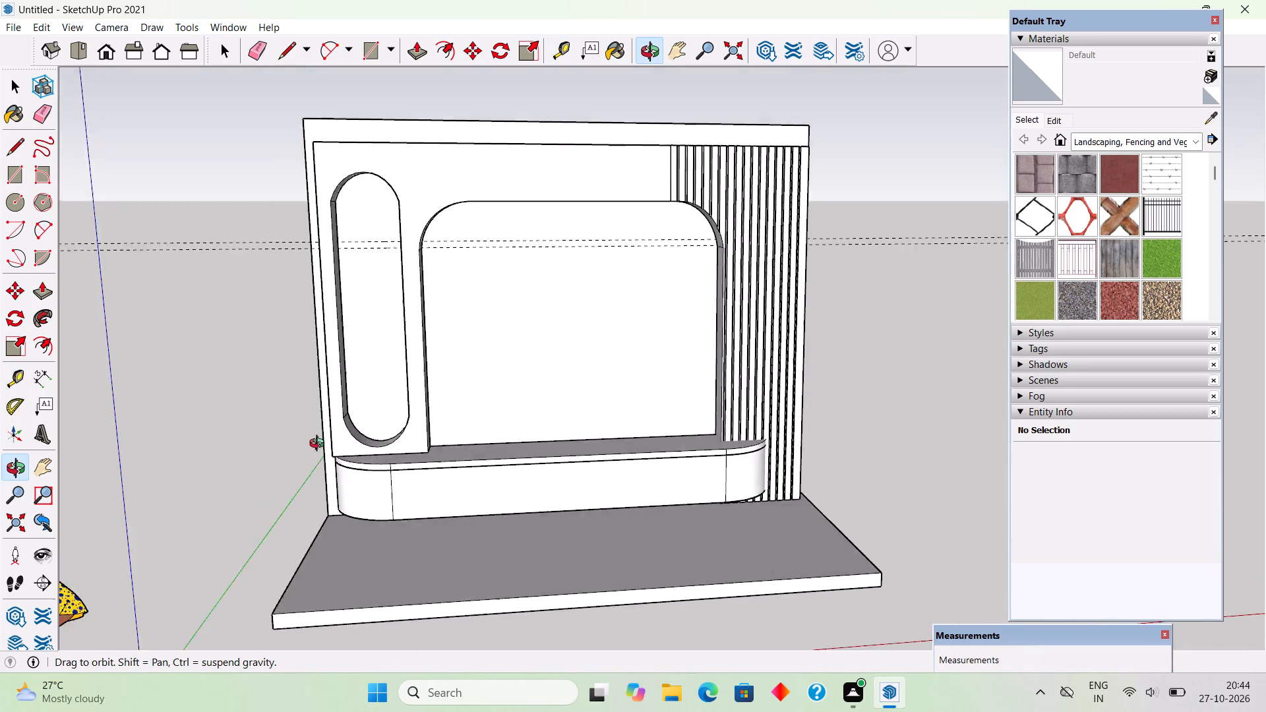
pyautogui.moveTo(320, 445); pyautogui.dragTo(315, 406, button='middle')
pyautogui.scroll(6, 207, 333)
pyautogui.scroll(3, 347, 319)
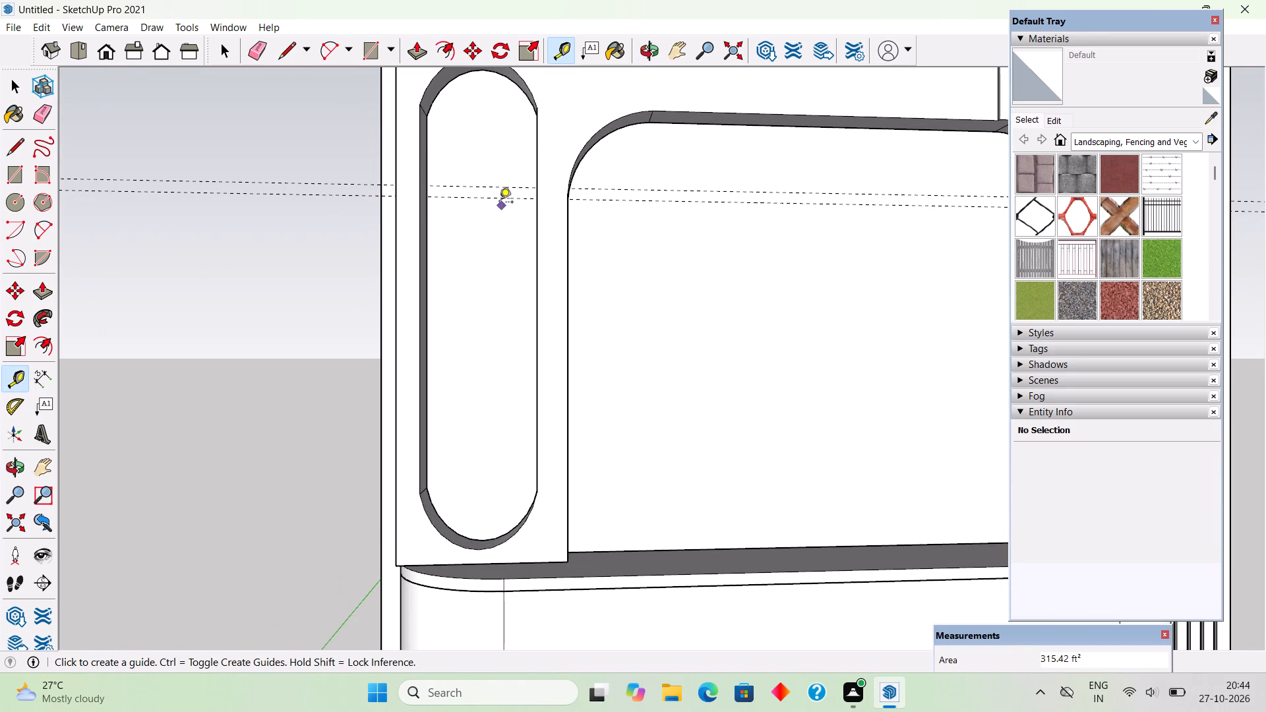
pyautogui.click(500, 200)
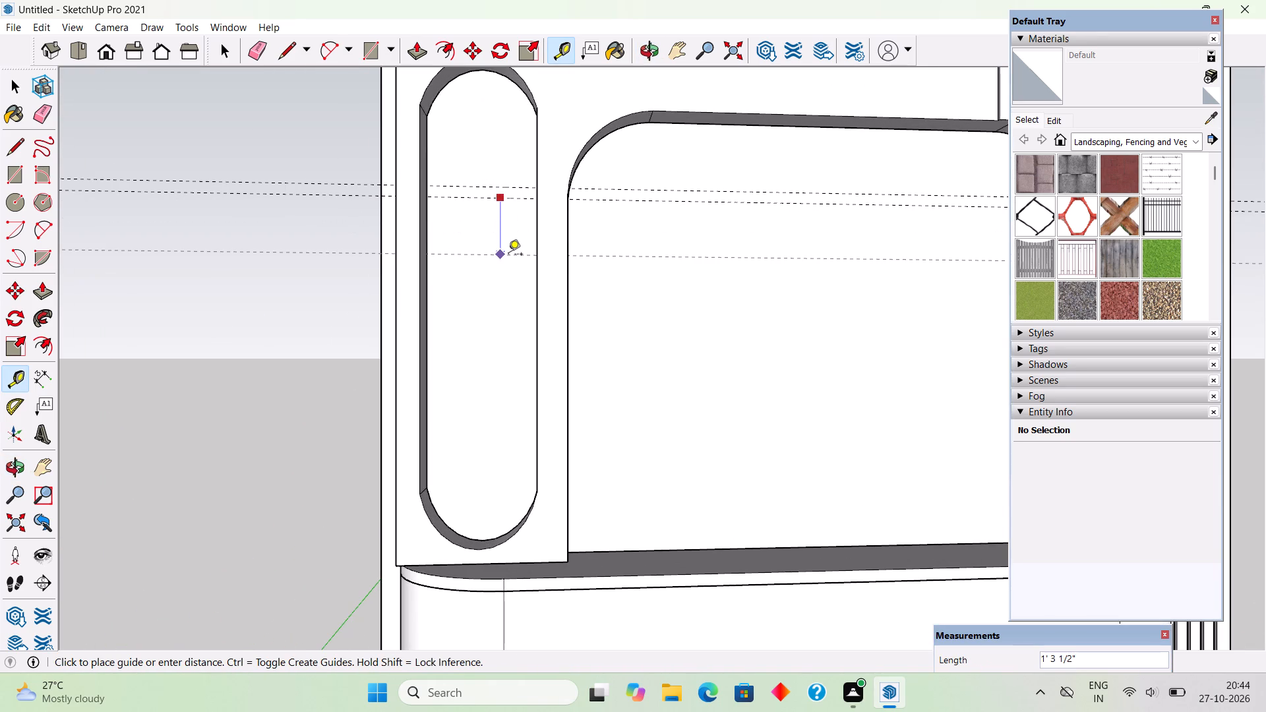
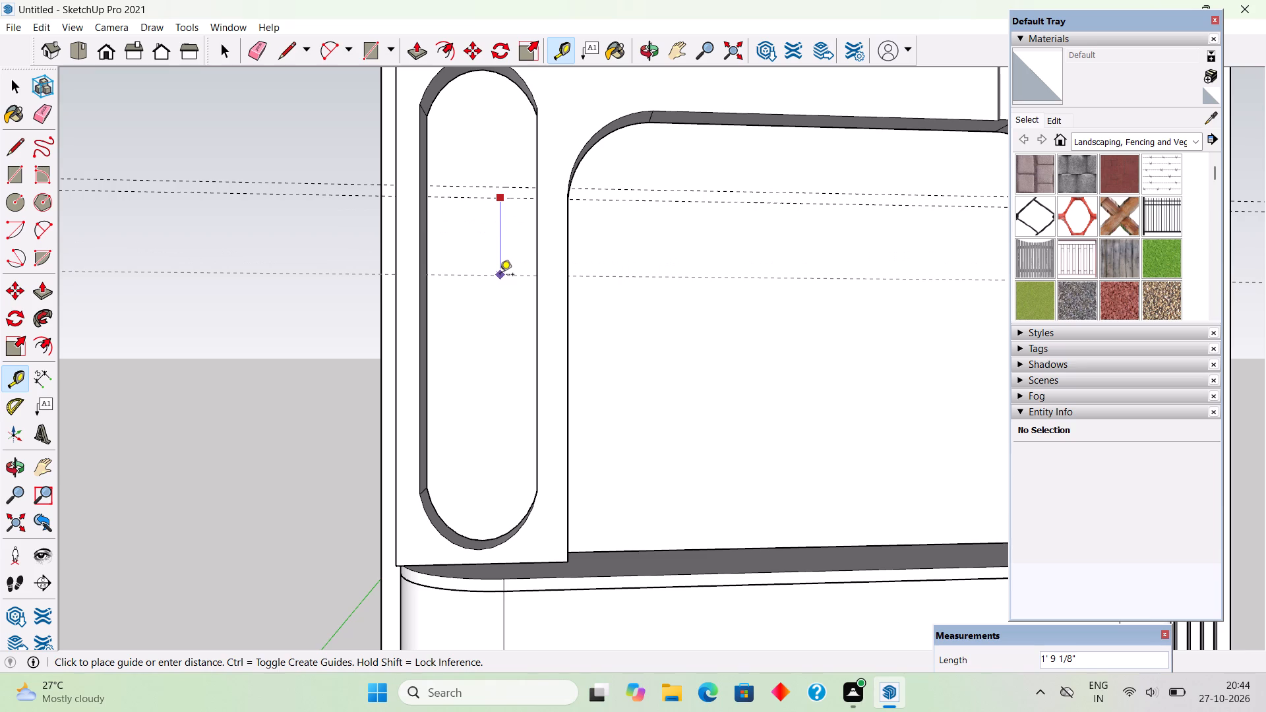
# Place the third horizontal guide 2' below the second across the slot-shaped opening, and a fourth guide 3" below it.
pyautogui.write("2'")
pyautogui.press('Return')
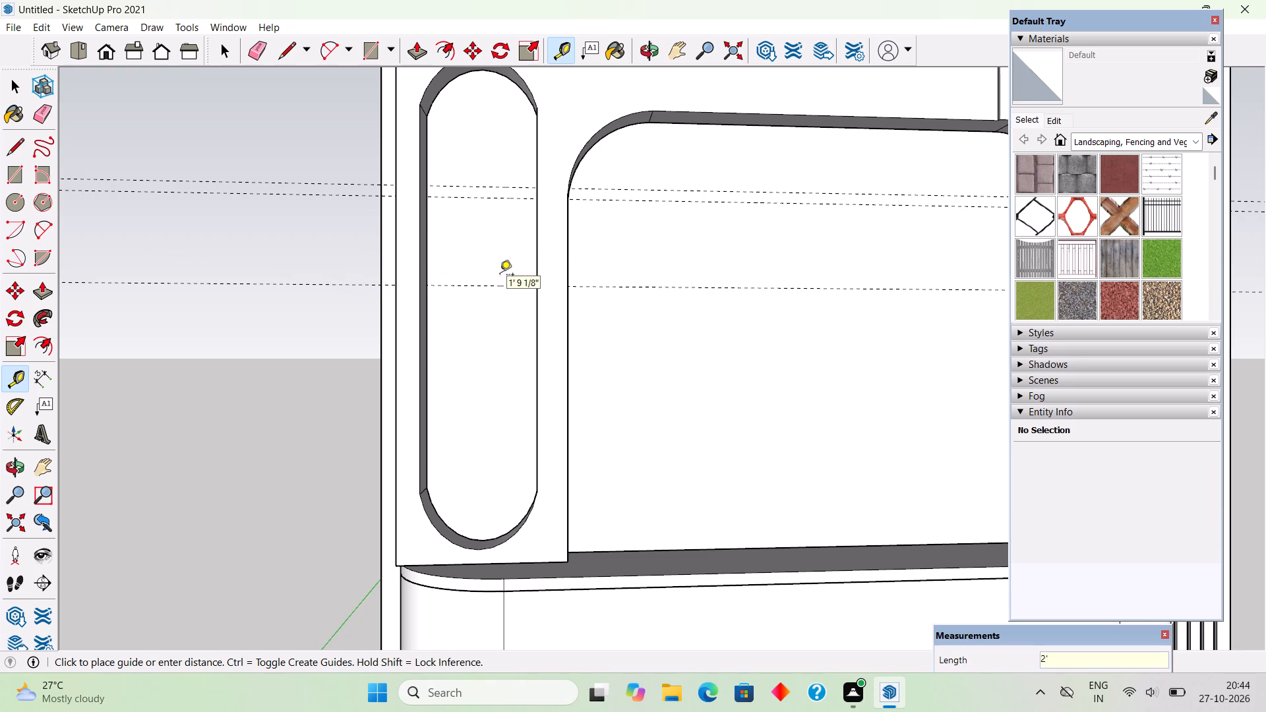
pyautogui.click(502, 289)
pyautogui.write('3"')
pyautogui.press('Return')
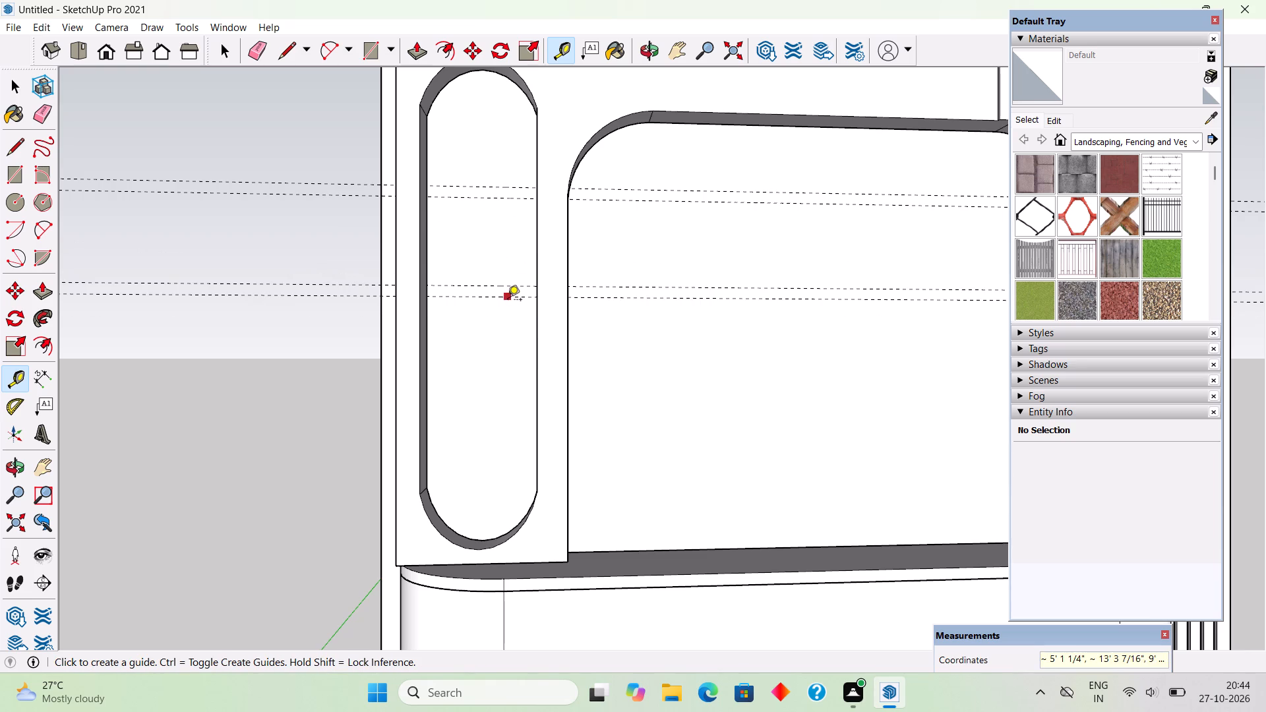
# Place a fifth horizontal guide 2' below the fourth across the slot-shaped opening, and a sixth guide 3" below it.
pyautogui.click(508, 300)
pyautogui.write("2'")
pyautogui.press('Return')
pyautogui.click(504, 383)
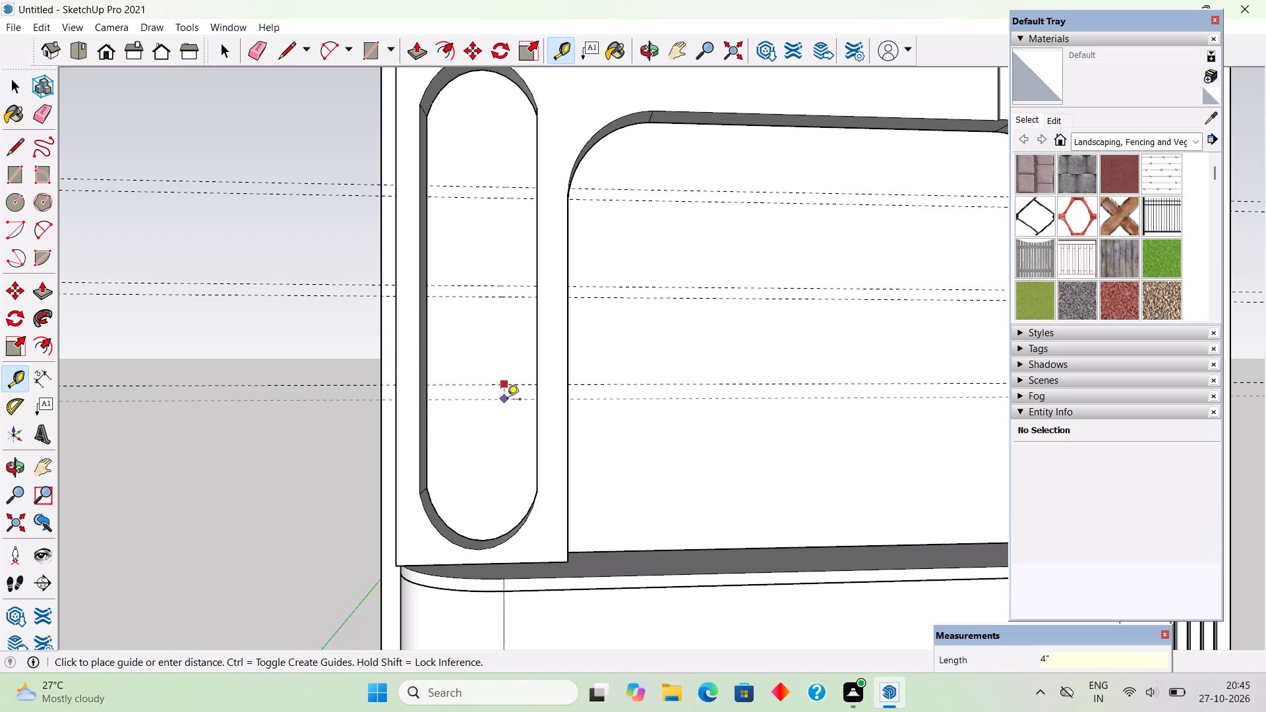
pyautogui.write('3"')
pyautogui.press('Return')
pyautogui.press('space')
# Move all six horizontal guides straight down together by about 8 1/2".
pyautogui.scroll(-10, 506, 395)
pyautogui.moveTo(511, 433); pyautogui.dragTo(542, 525, button='middle')
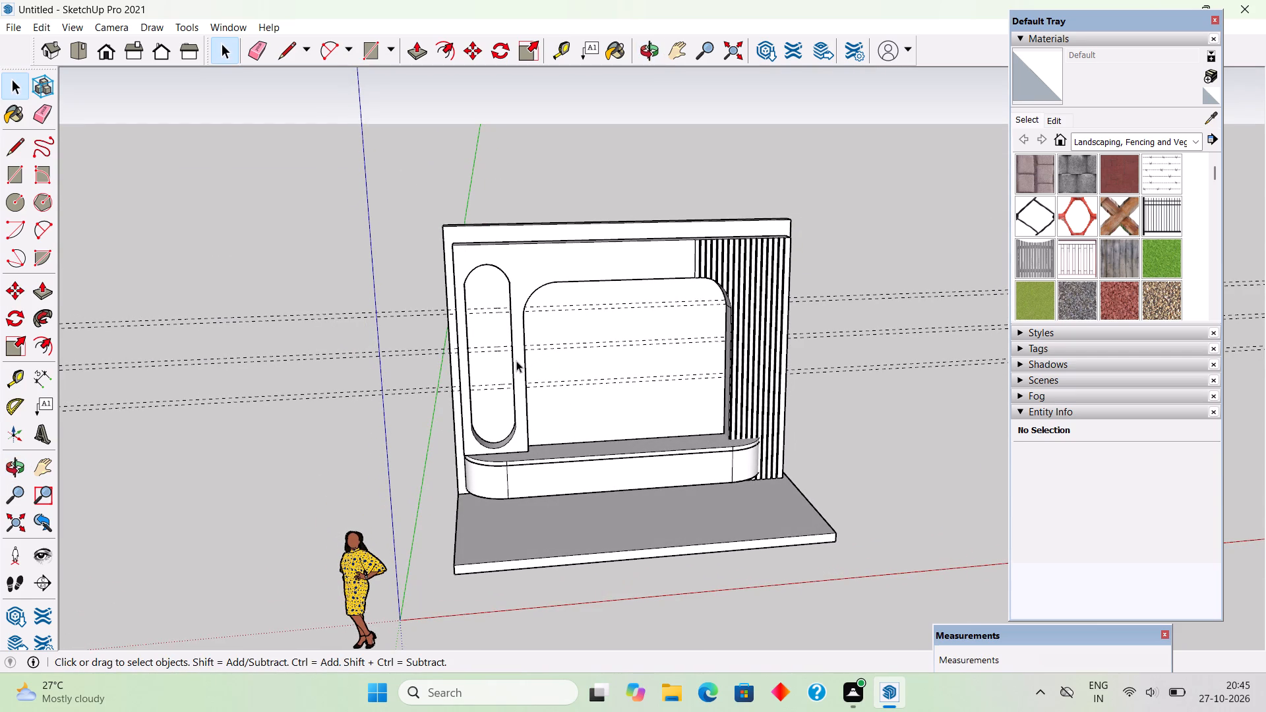
pyautogui.scroll(7, 516, 361)
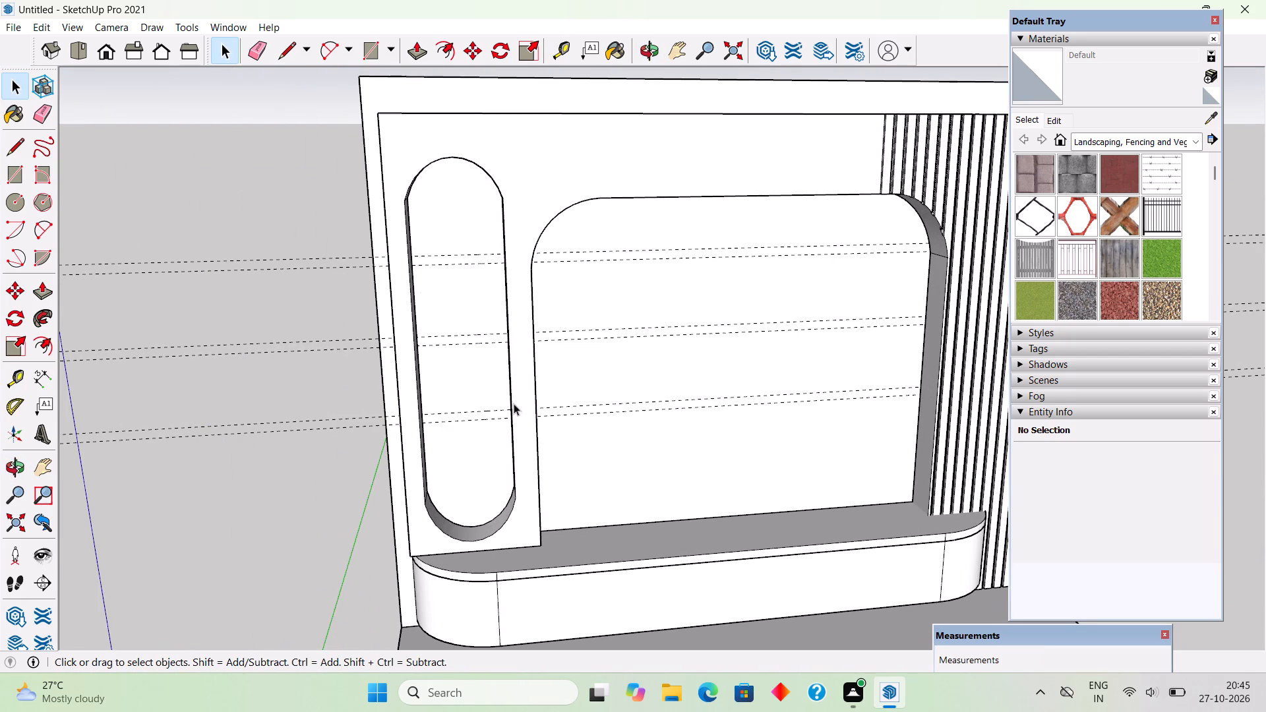
pyautogui.click(497, 420)
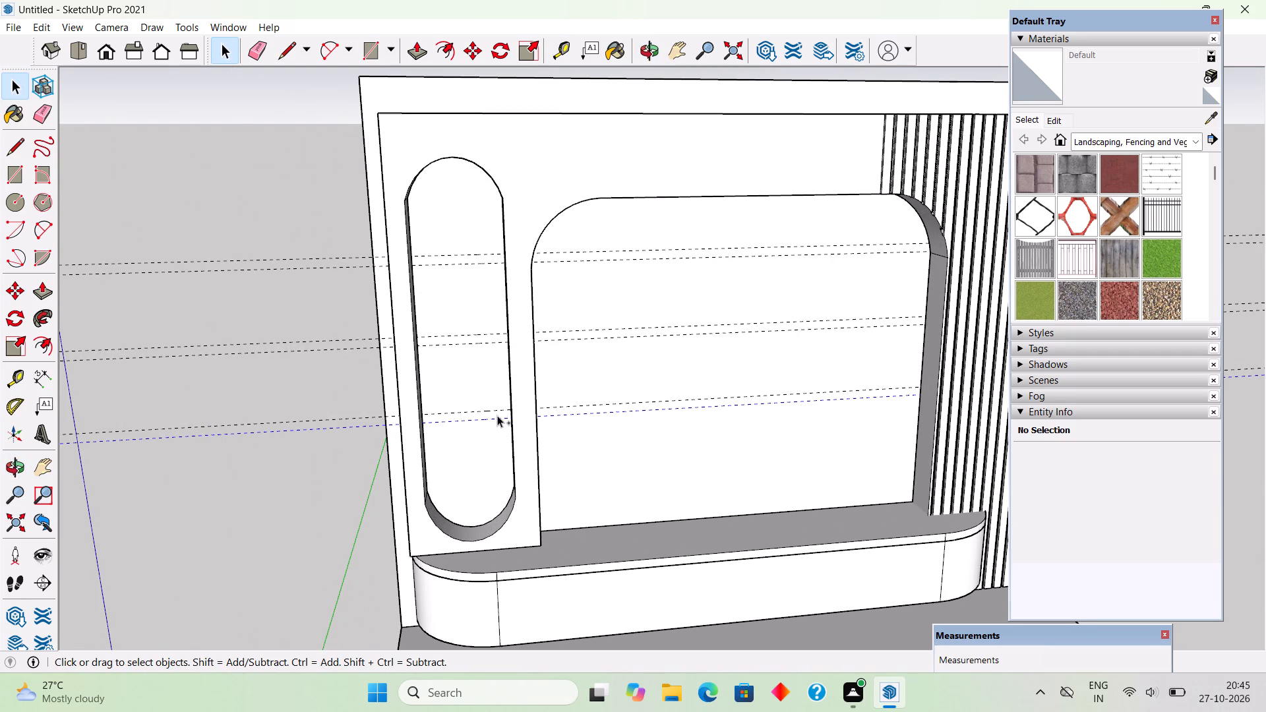
pyautogui.keyDown('ctrl'); pyautogui.click(502, 408); pyautogui.keyUp('ctrl')
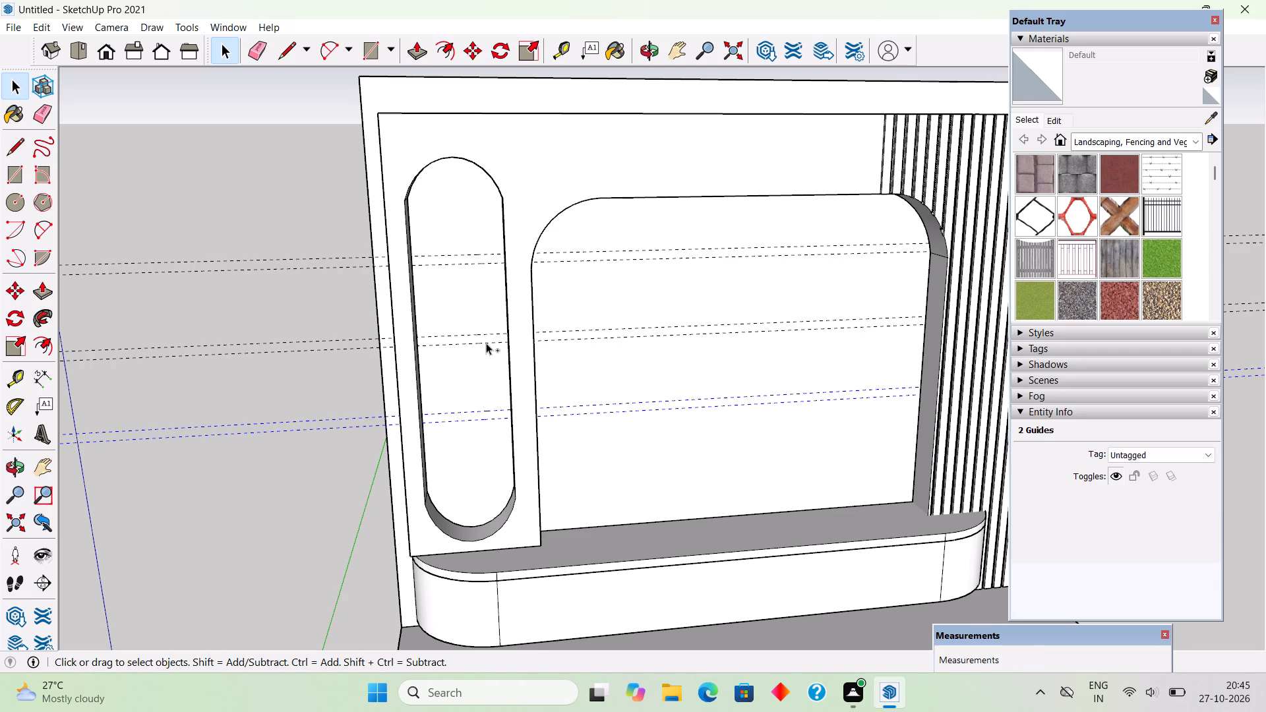
pyautogui.keyDown('ctrl'); pyautogui.click(486, 343); pyautogui.keyUp('ctrl')
pyautogui.keyDown('ctrl'); pyautogui.click(487, 332); pyautogui.keyUp('ctrl')
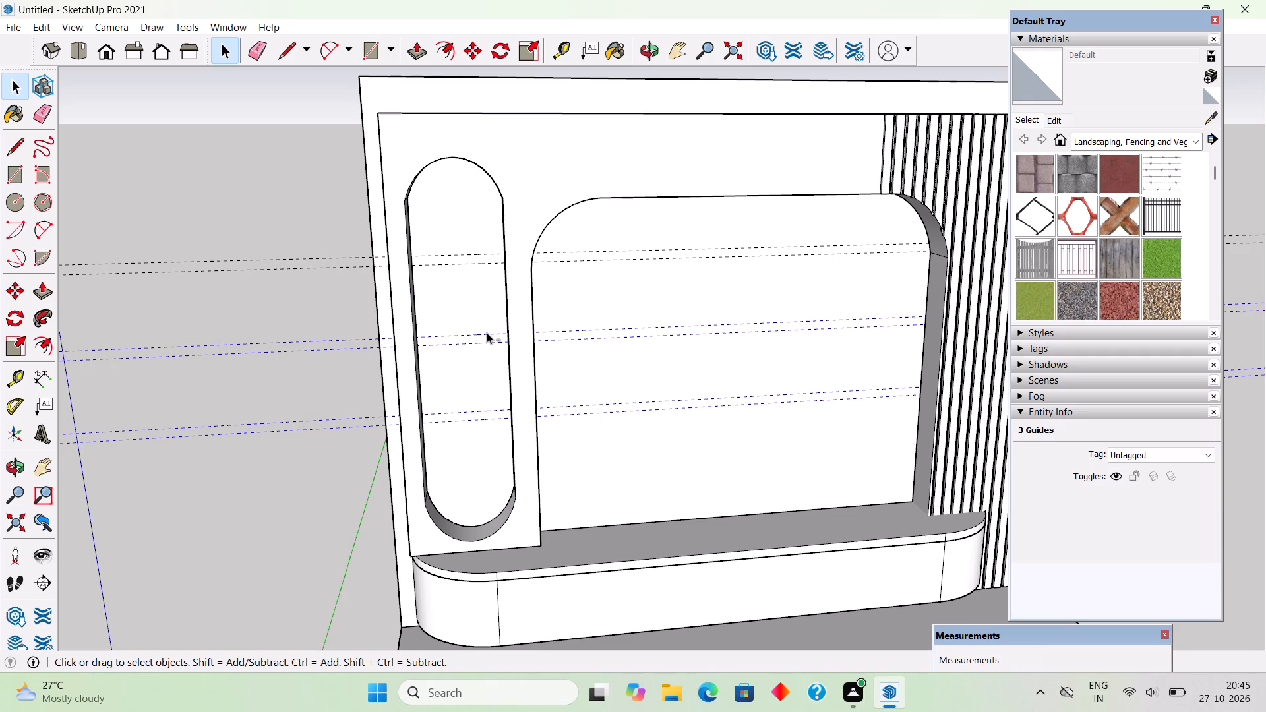
pyautogui.keyDown('ctrl'); pyautogui.click(473, 263); pyautogui.keyUp('ctrl')
pyautogui.keyDown('ctrl'); pyautogui.click(480, 254); pyautogui.keyUp('ctrl')
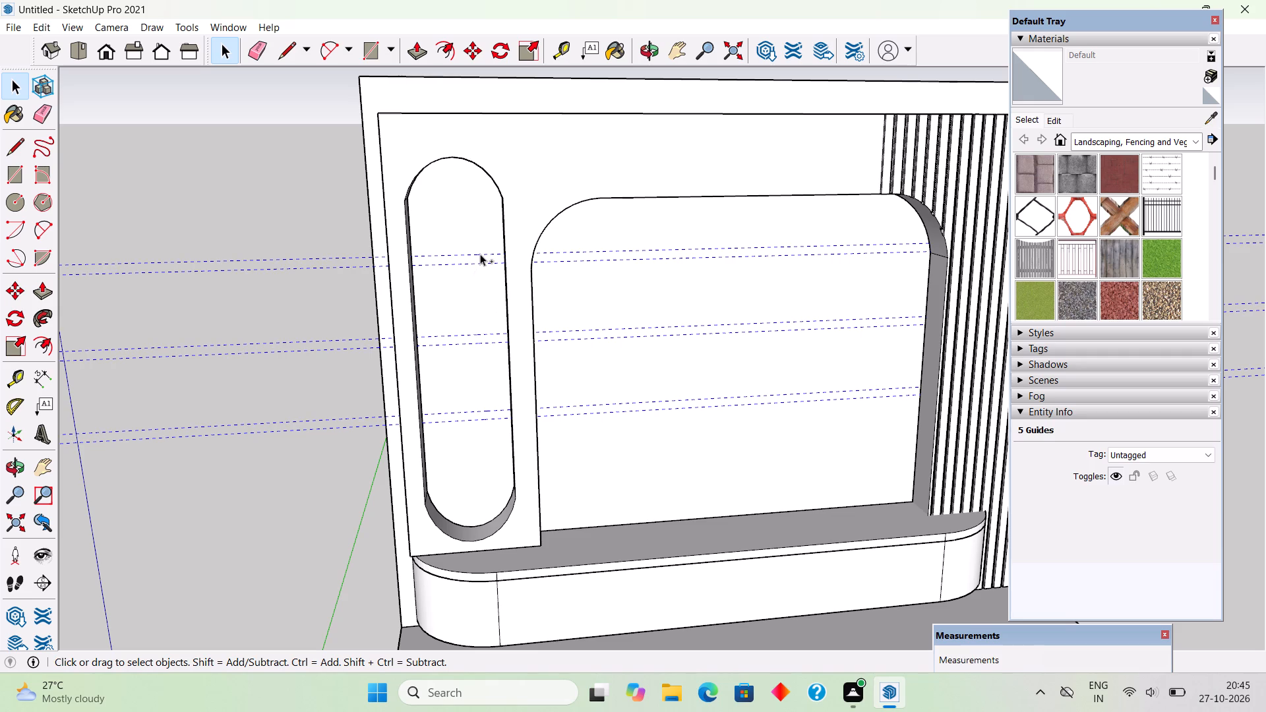
pyautogui.press('m')
pyautogui.click(480, 254)
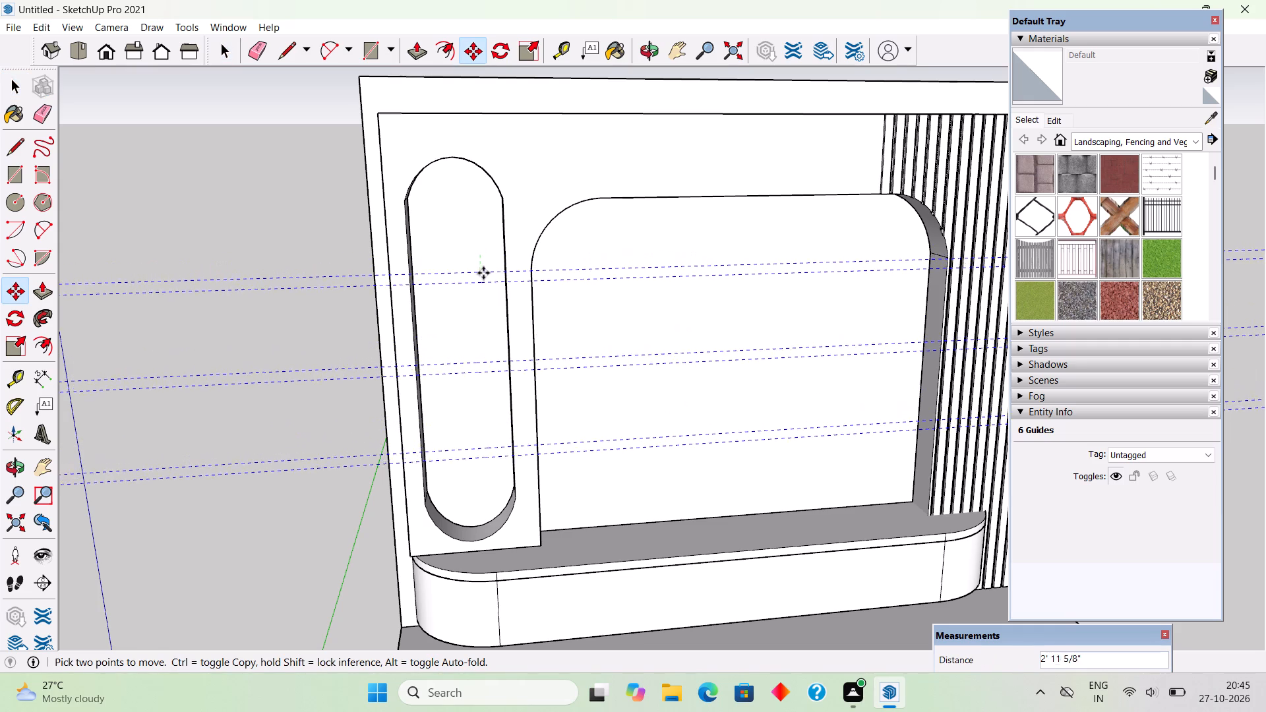
pyautogui.moveTo(484, 278); pyautogui.dragTo(487, 227, button='middle')
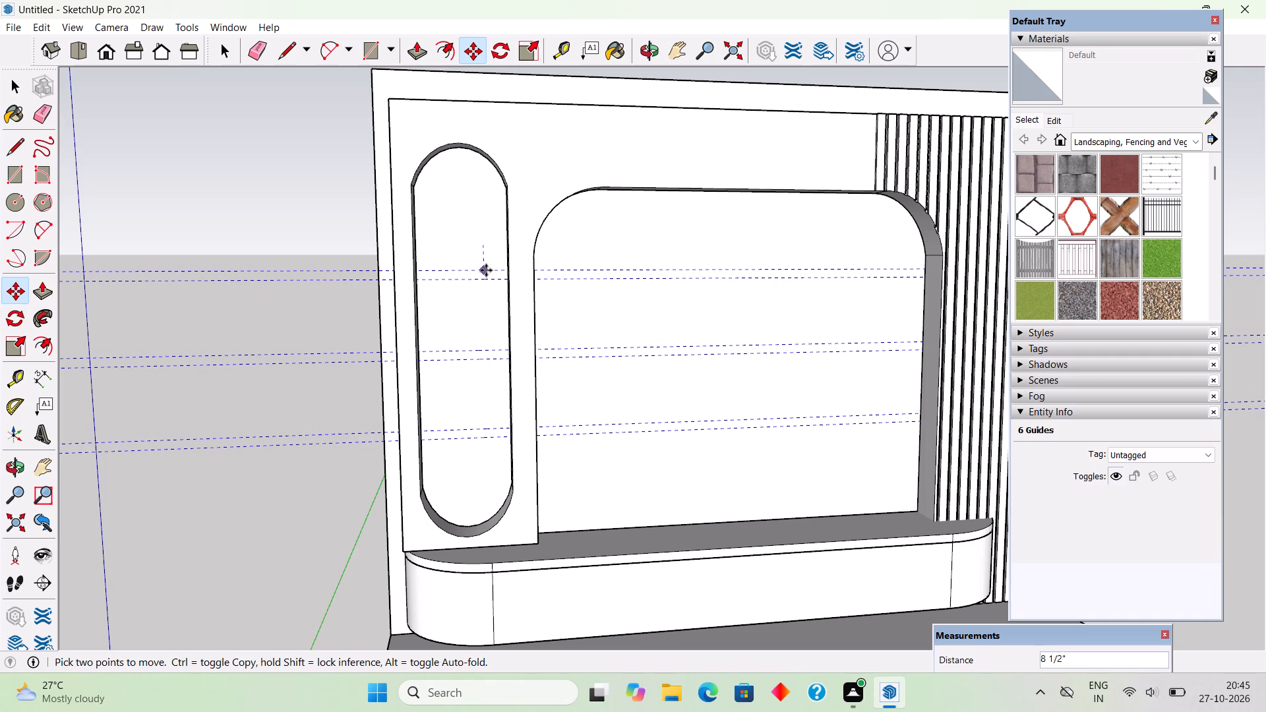
pyautogui.click(486, 270)
pyautogui.press('space')
pyautogui.click(347, 220)
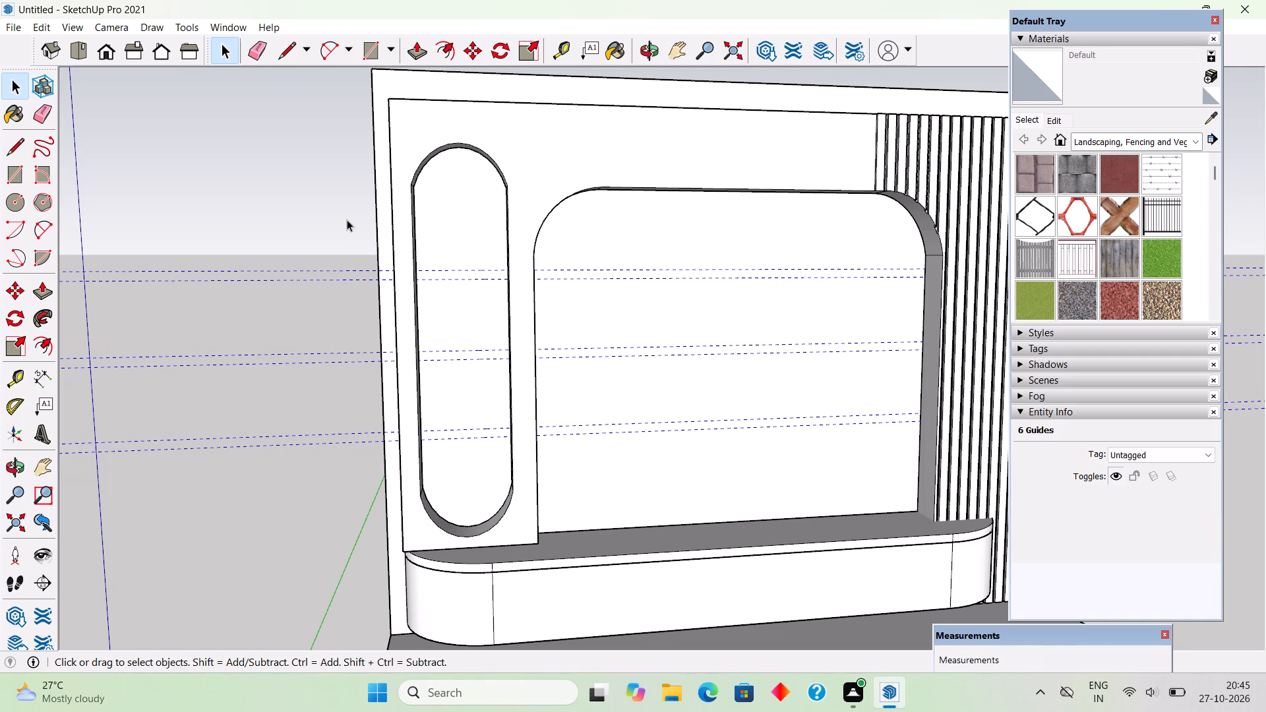
# Draw a 2'6" by 3" rectangle on the slot opening's back face between the top pair of guides.
pyautogui.moveTo(536, 363); pyautogui.dragTo(458, 364, button='middle')
pyautogui.scroll(9, 442, 301)
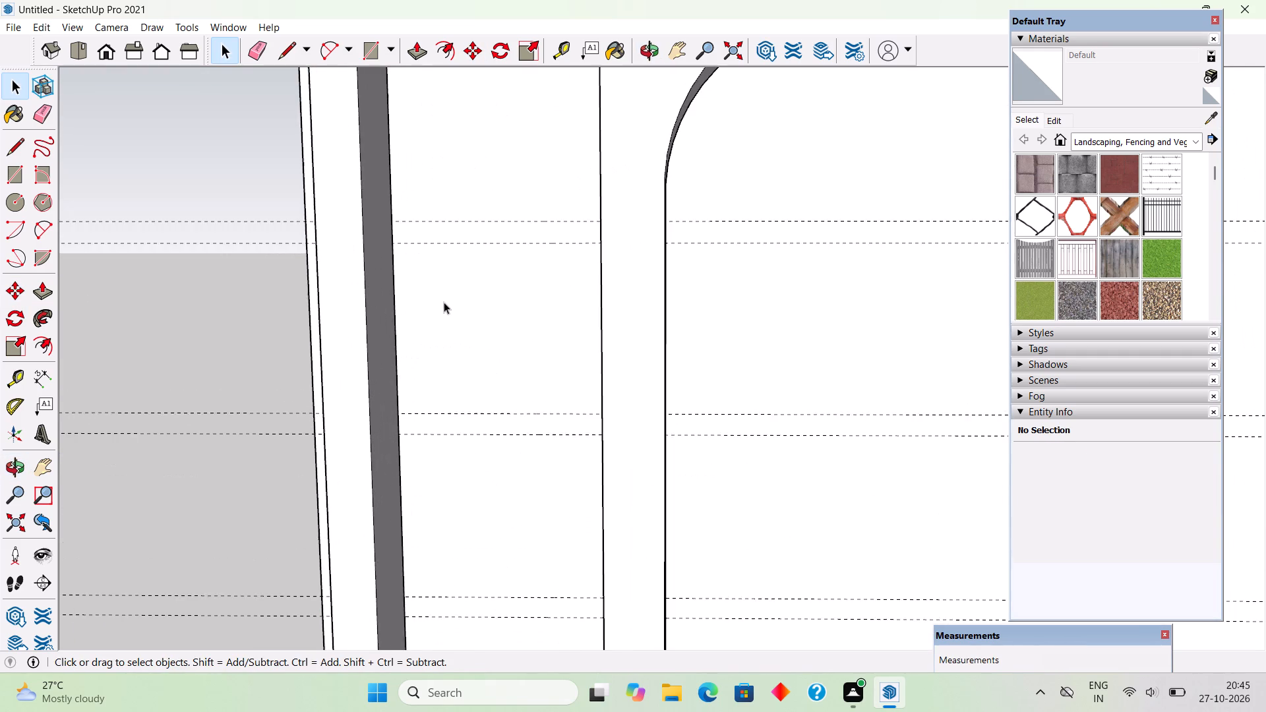
pyautogui.moveTo(516, 311); pyautogui.dragTo(566, 288, button='middle')
pyautogui.press('r')
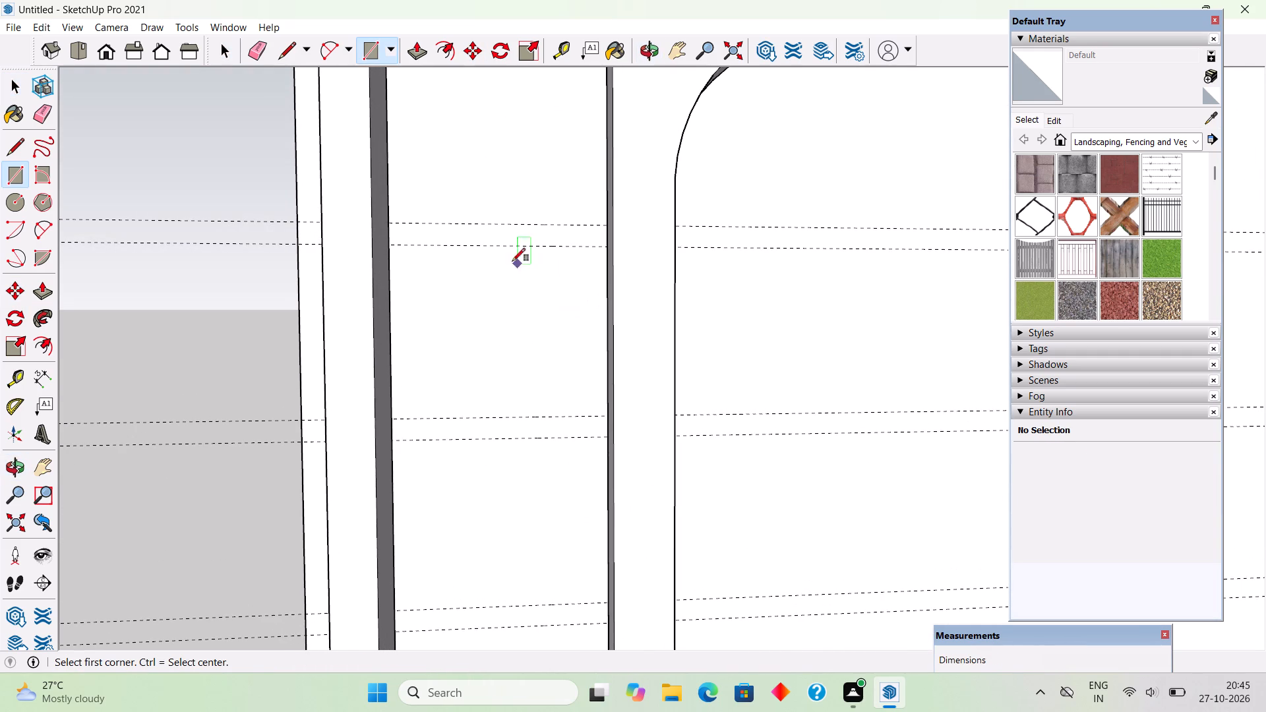
pyautogui.click(392, 222)
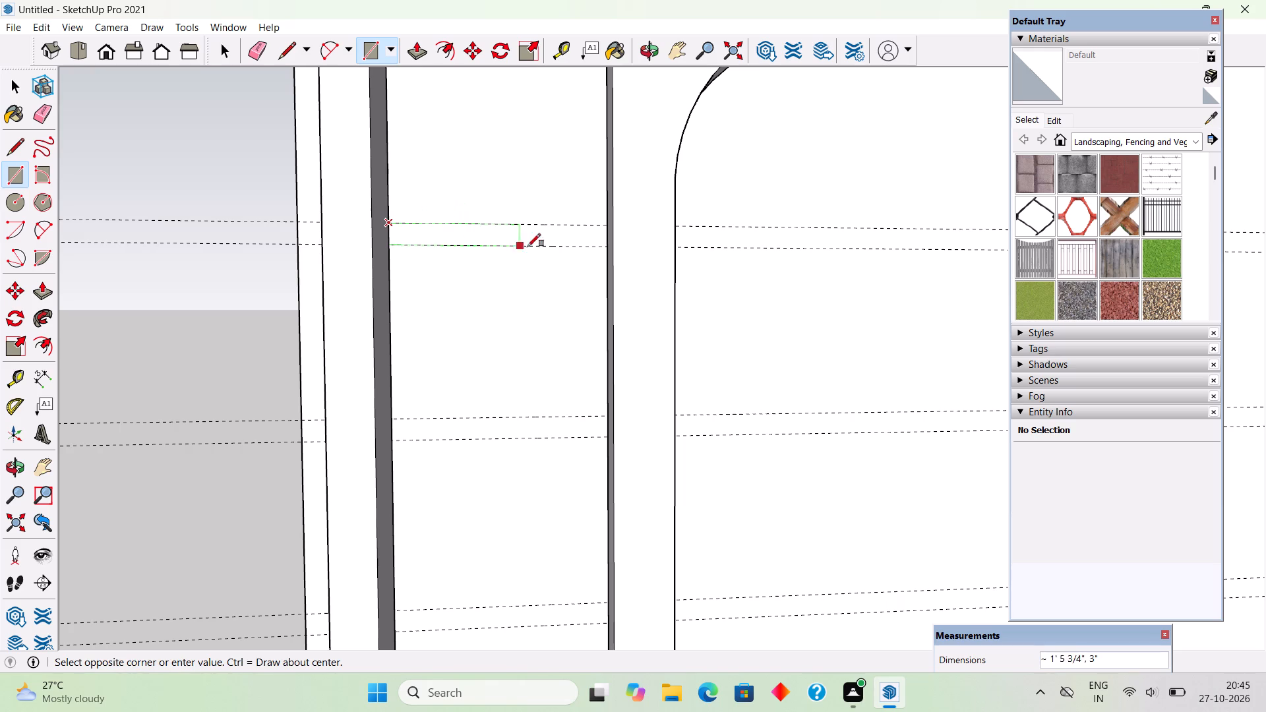
pyautogui.click(608, 247)
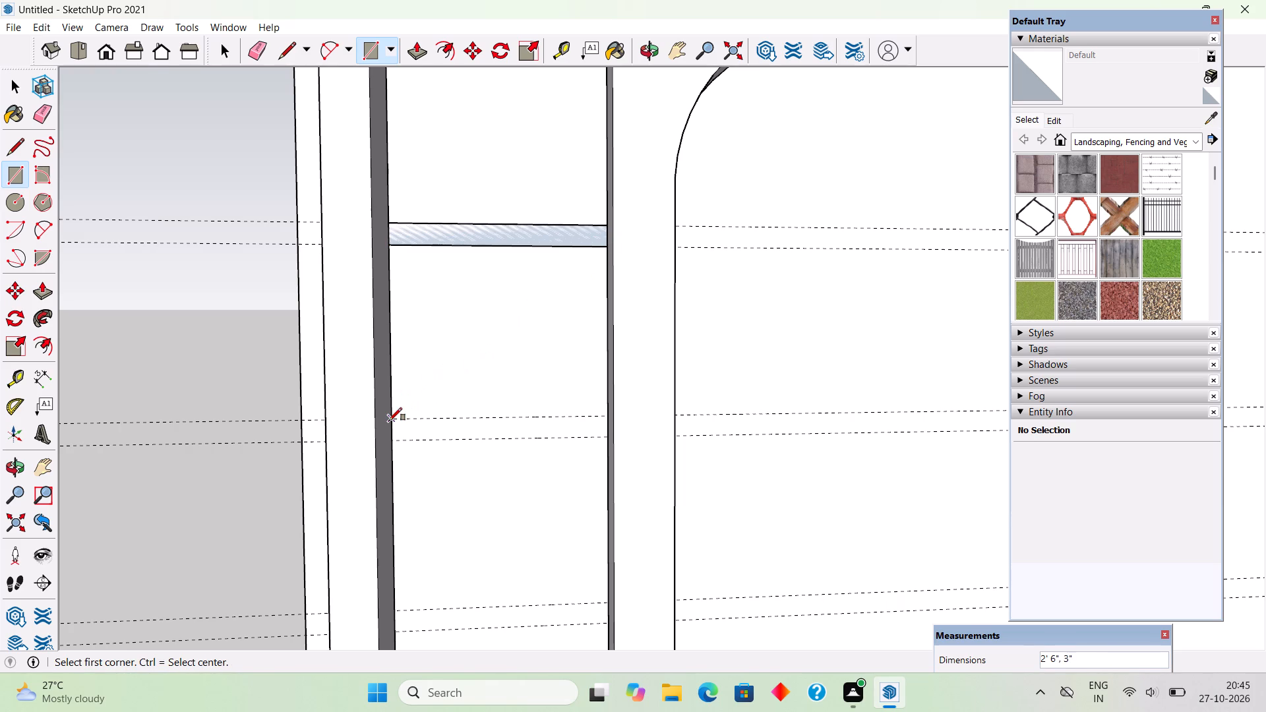
# Draw rectangles across the slot opening's back face between the middle pair and the bottom pair of guides, edge to edge.
pyautogui.click(389, 421)
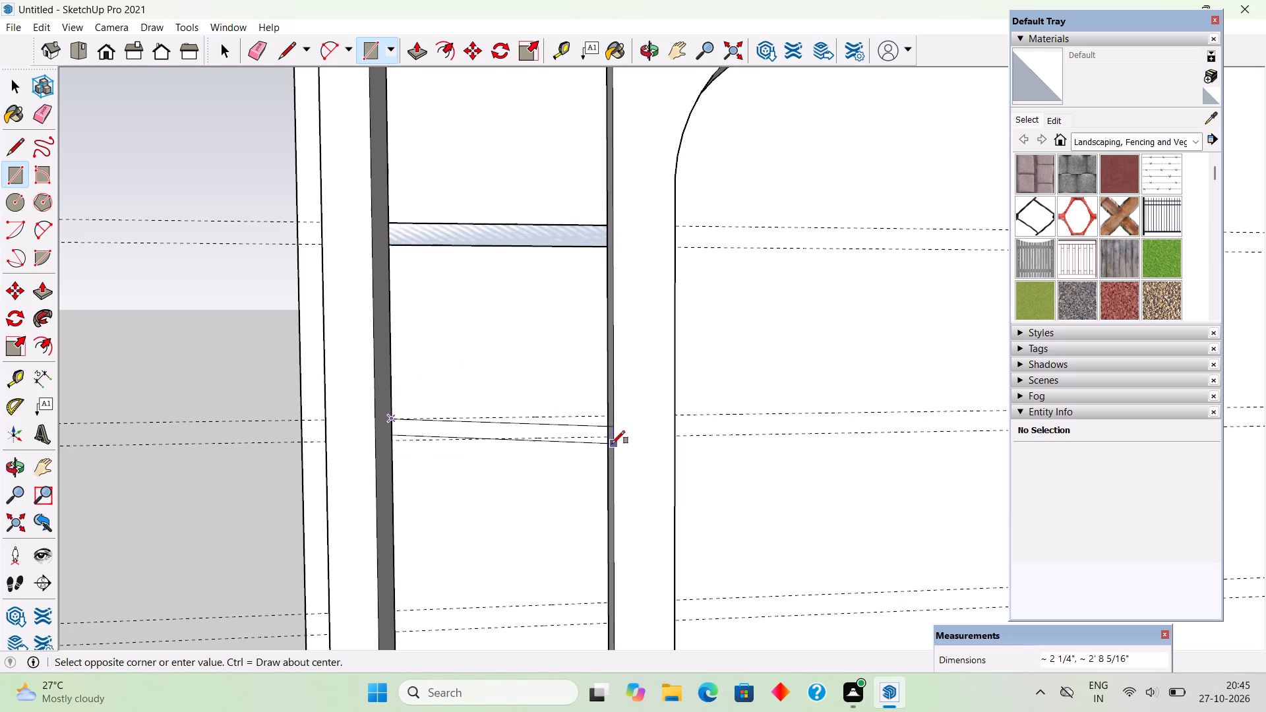
pyautogui.click(607, 437)
pyautogui.scroll(-3, 552, 280)
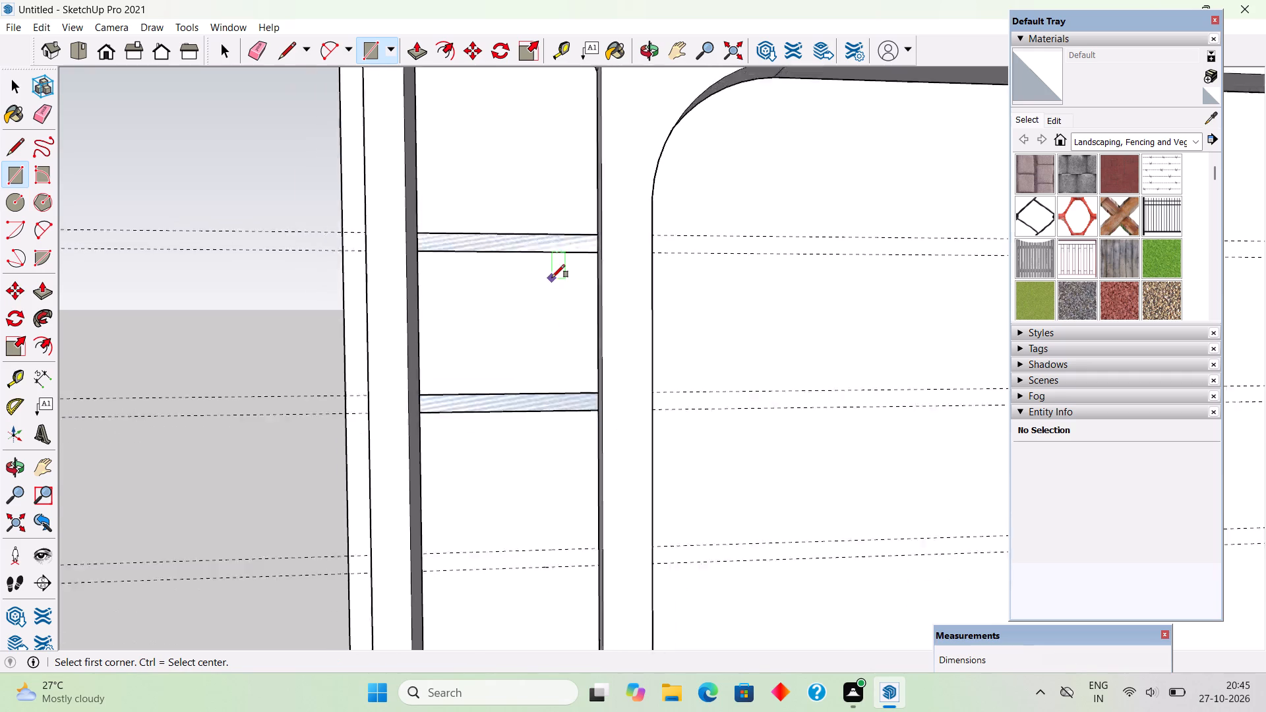
pyautogui.scroll(-2, 552, 278)
pyautogui.scroll(5, 538, 572)
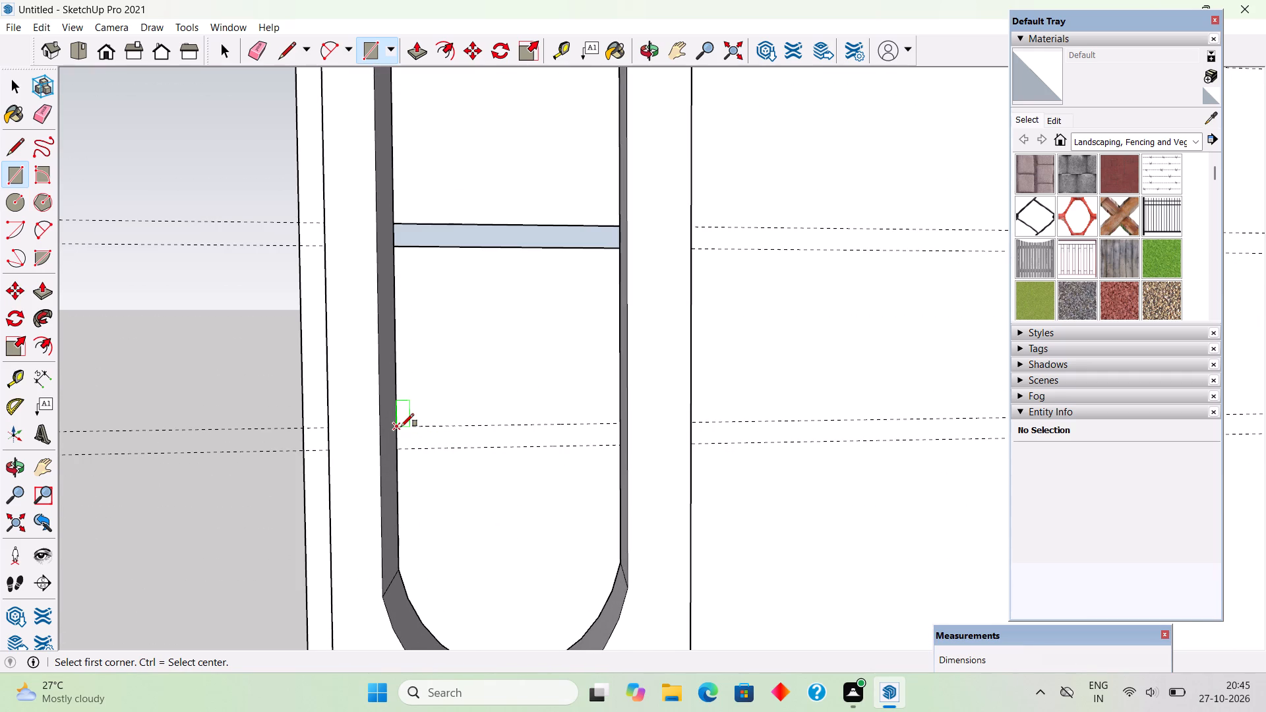
pyautogui.click(401, 427)
pyautogui.click(620, 446)
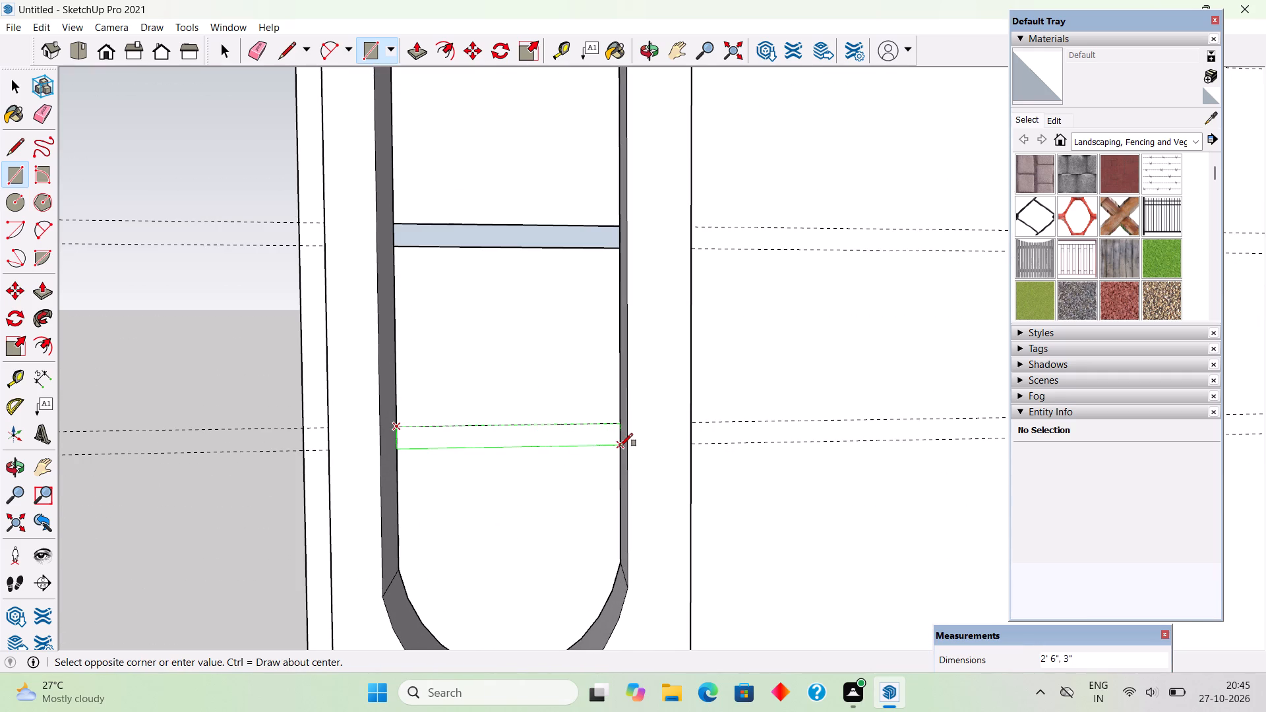
pyautogui.scroll(-8, 626, 469)
pyautogui.press('space')
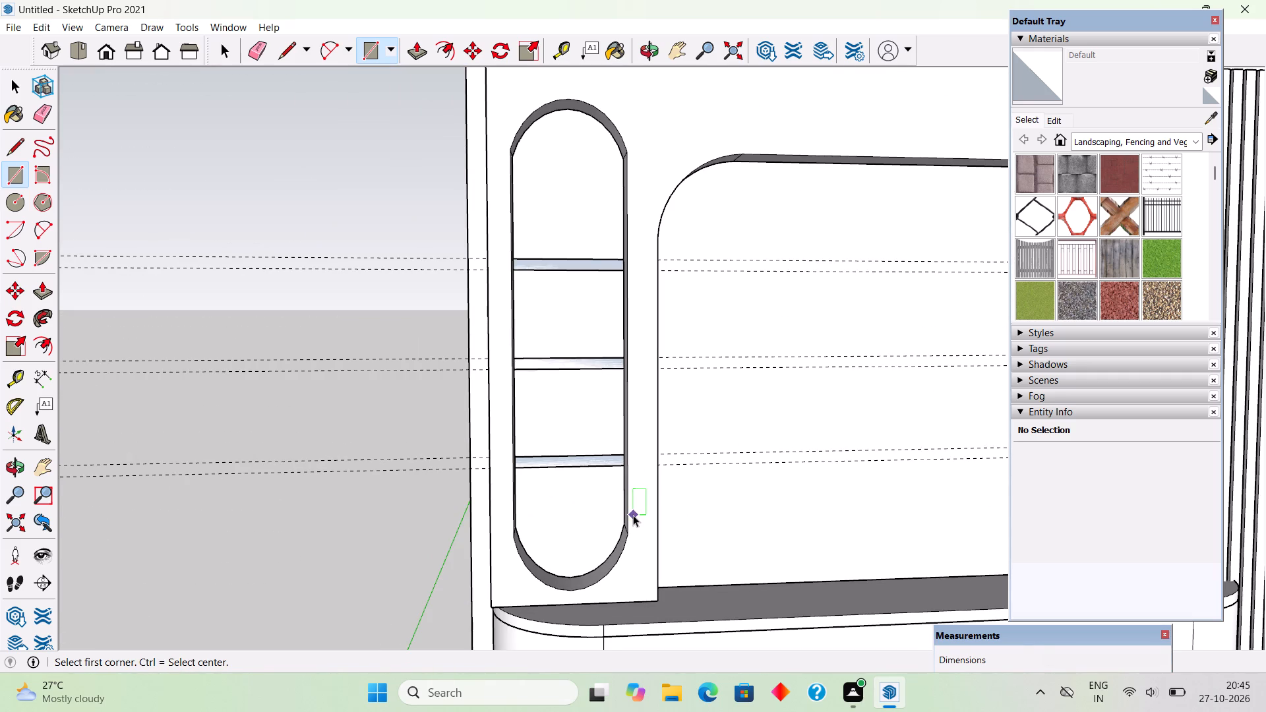
# Push/Pull the three rectangles in the slot opening outward 1' each to form shelves flush with the panel front.
pyautogui.moveTo(648, 560); pyautogui.dragTo(797, 684, button='middle')
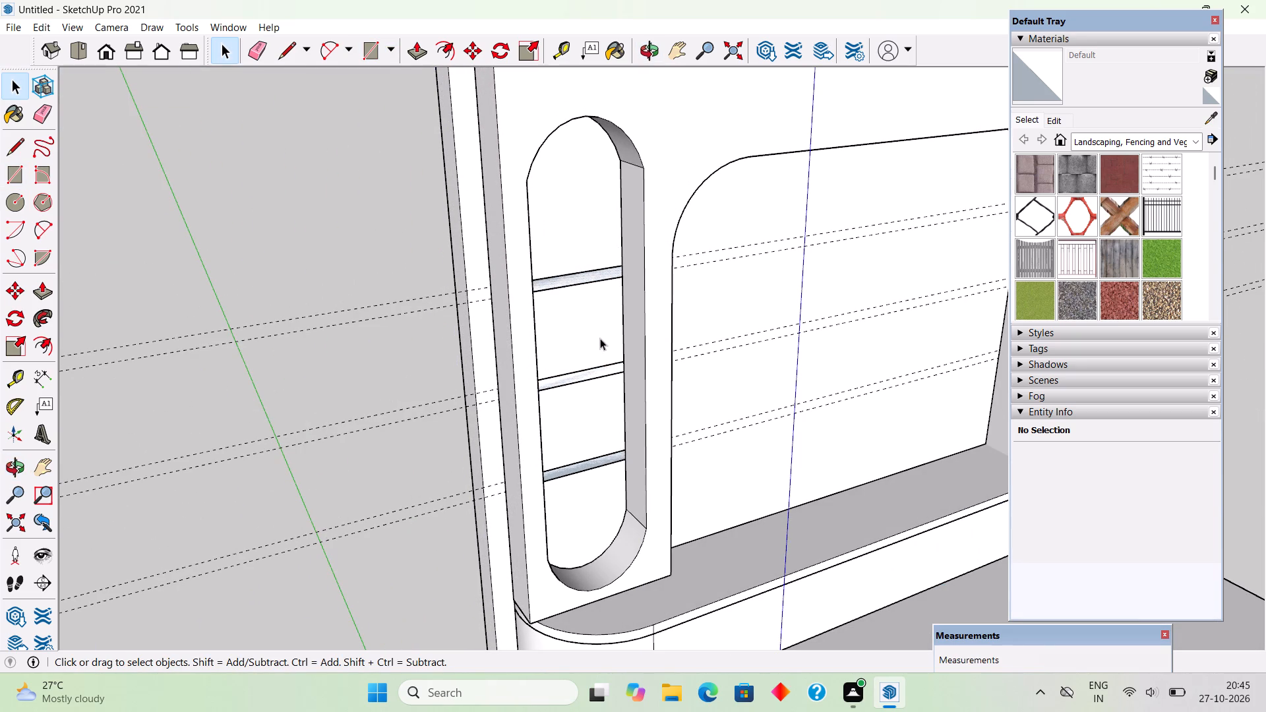
pyautogui.press('p')
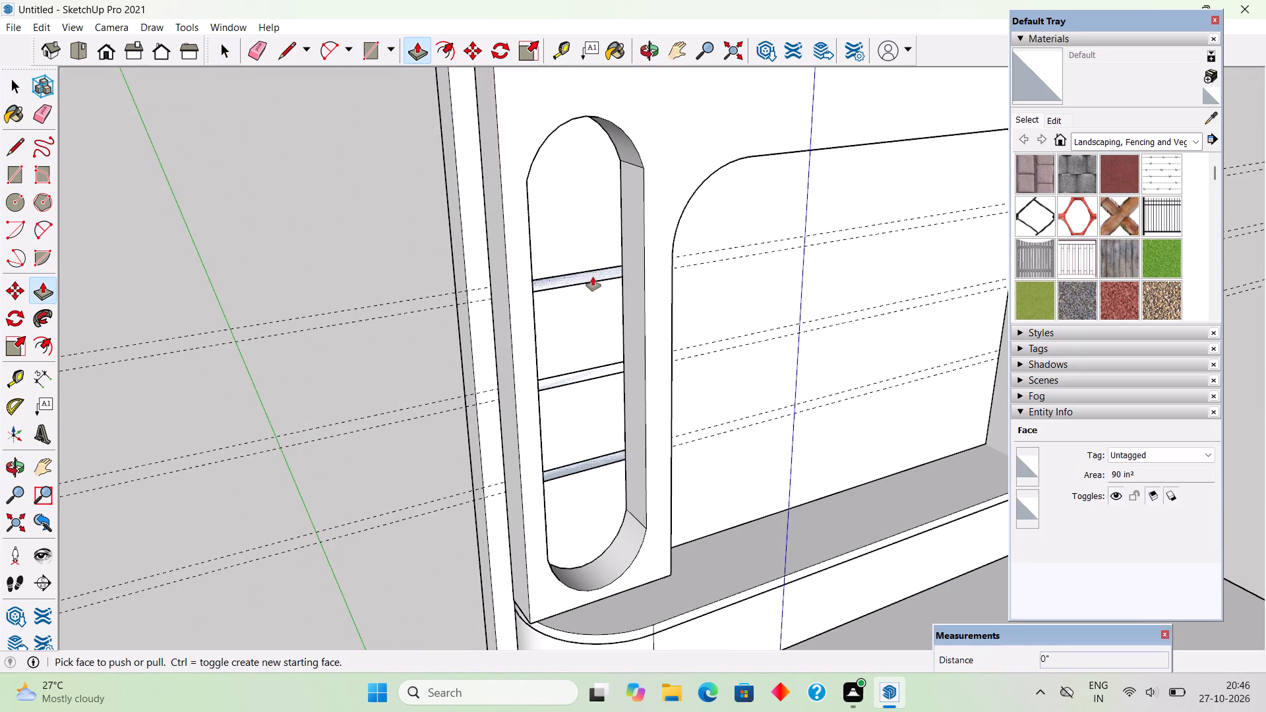
pyautogui.click(593, 277)
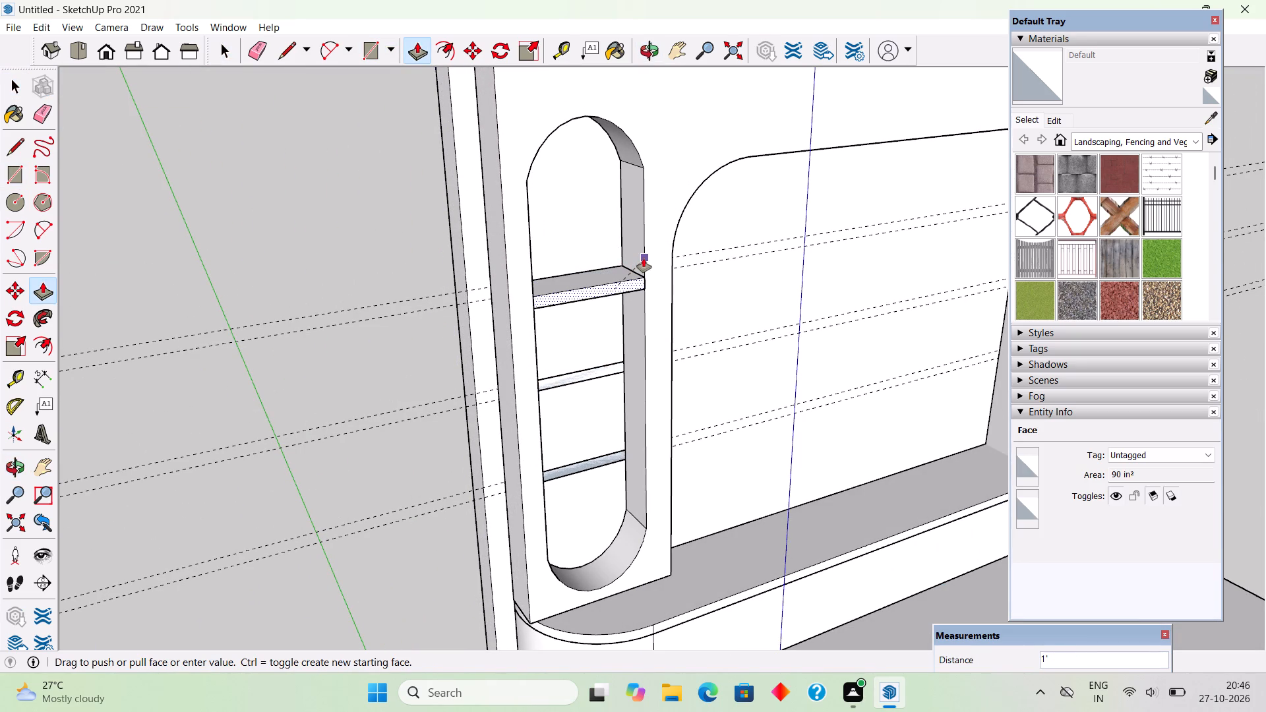
pyautogui.click(644, 258)
pyautogui.doubleClick(604, 368)
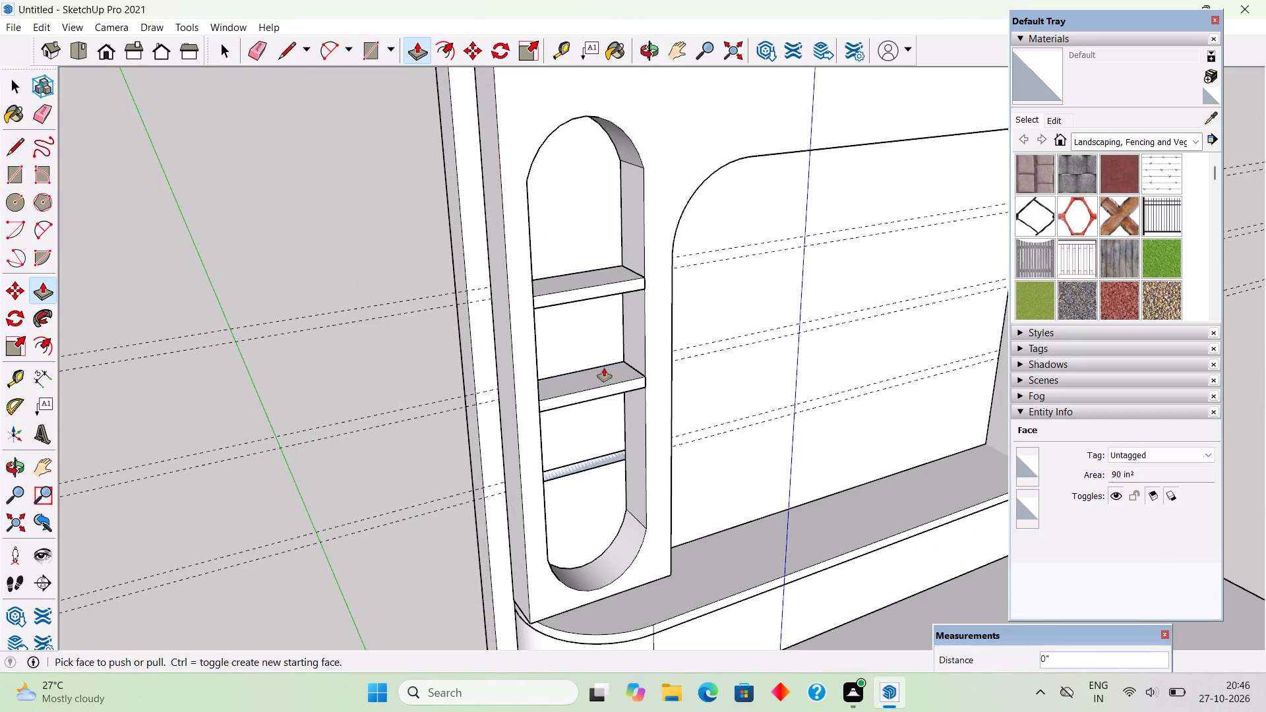
pyautogui.doubleClick(610, 460)
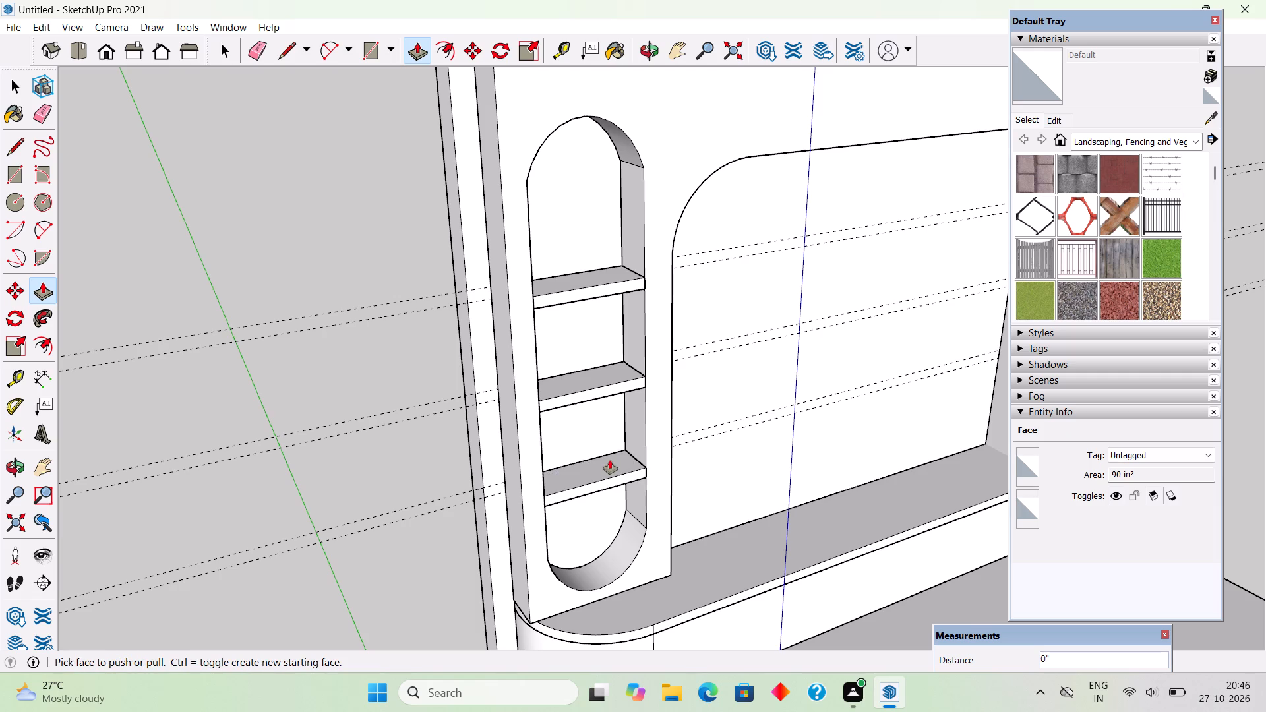
pyautogui.press('space')
# Make each of the three shelves in the slot opening its own group.
pyautogui.scroll(-5, 610, 460)
pyautogui.moveTo(636, 483); pyautogui.dragTo(506, 405, button='middle')
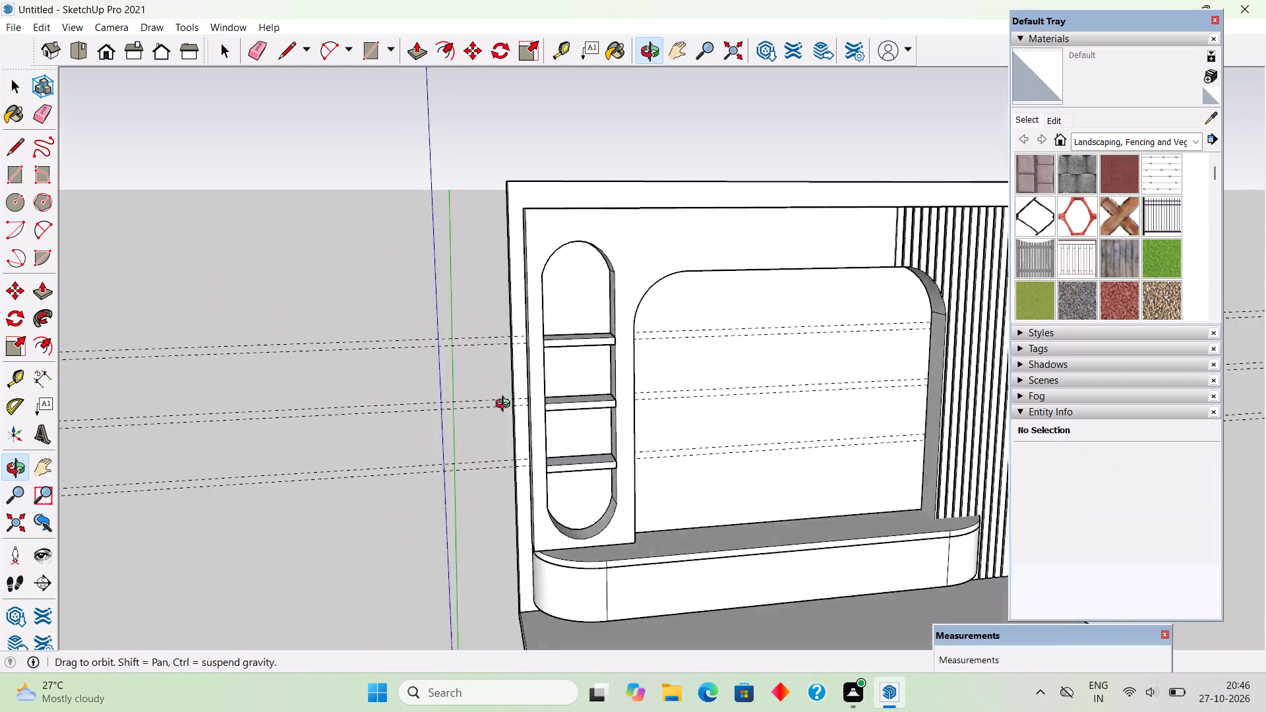
pyautogui.moveTo(506, 405); pyautogui.dragTo(449, 347, button='middle')
pyautogui.tripleClick(559, 334)
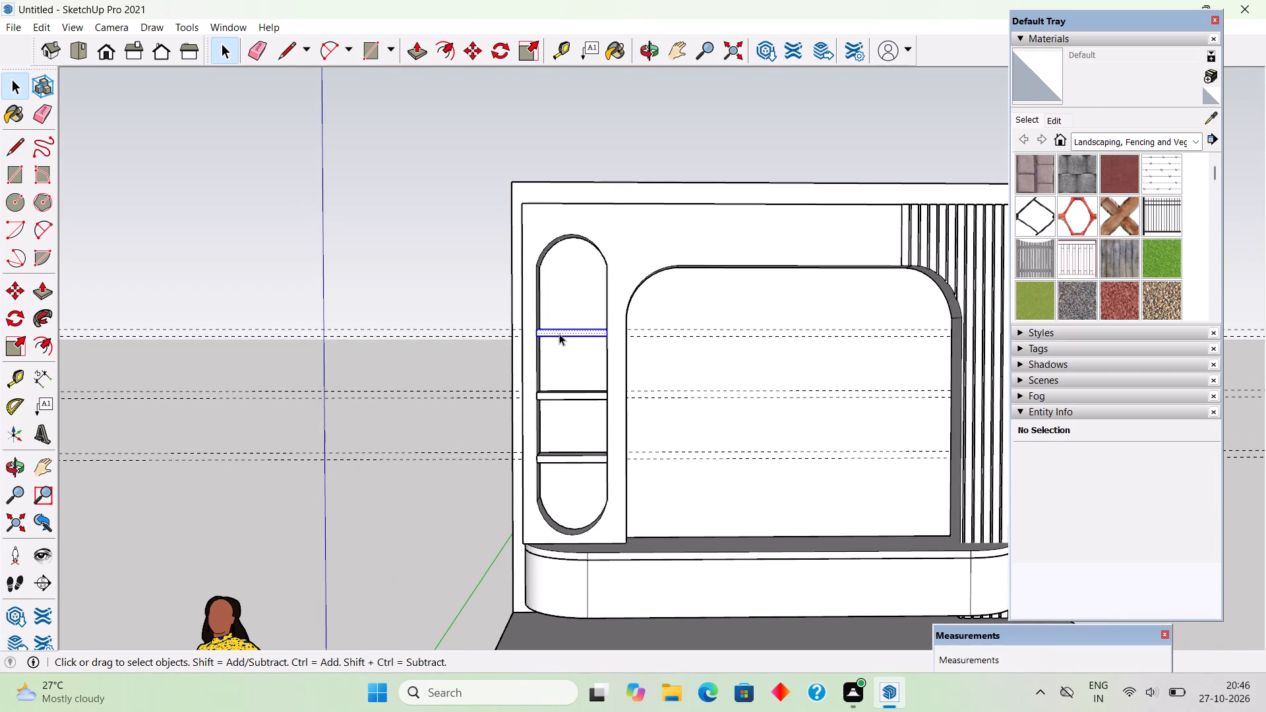
pyautogui.rightClick(559, 334)
pyautogui.click(624, 469)
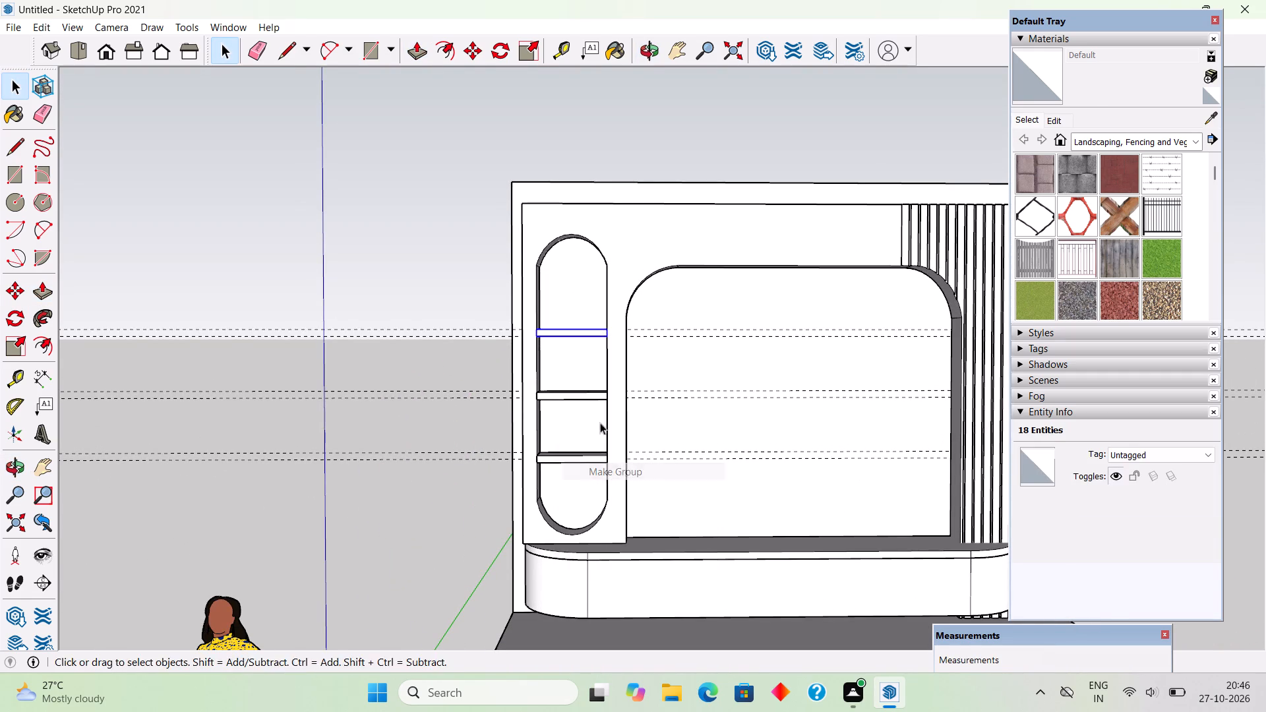
pyautogui.moveTo(575, 408); pyautogui.dragTo(681, 576, button='middle')
pyautogui.tripleClick(588, 400)
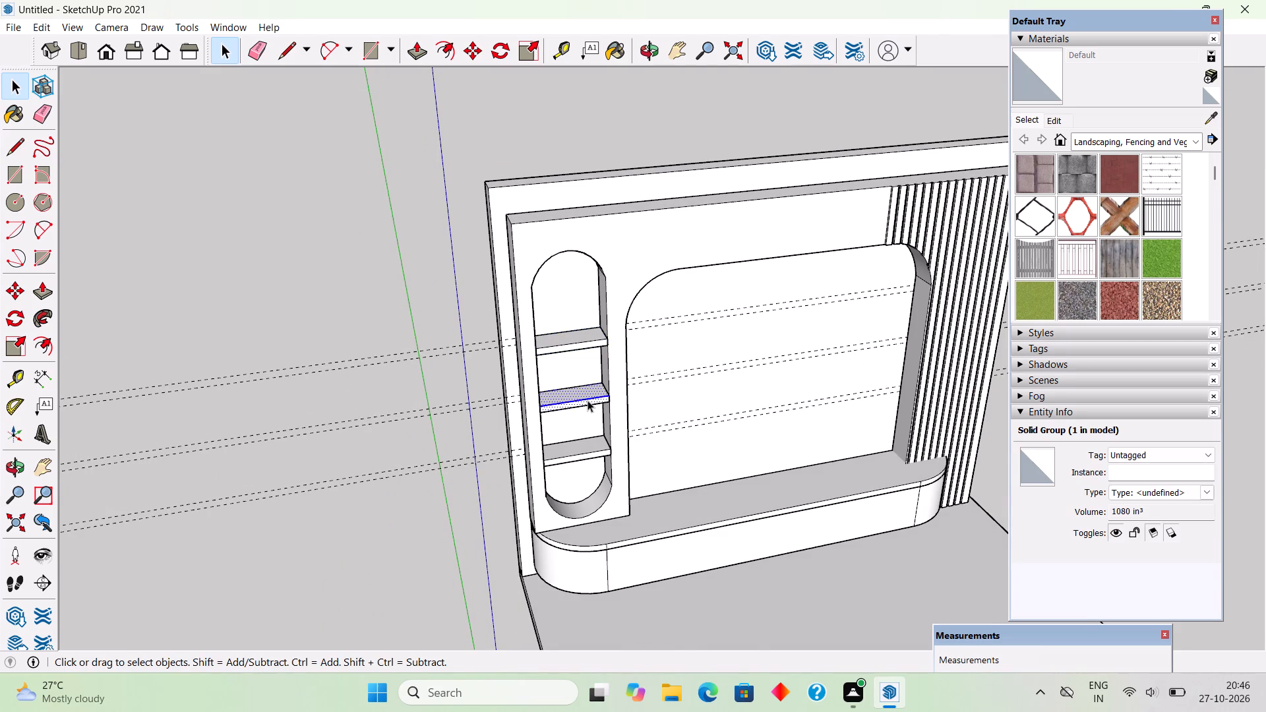
pyautogui.rightClick(588, 400)
pyautogui.click(642, 539)
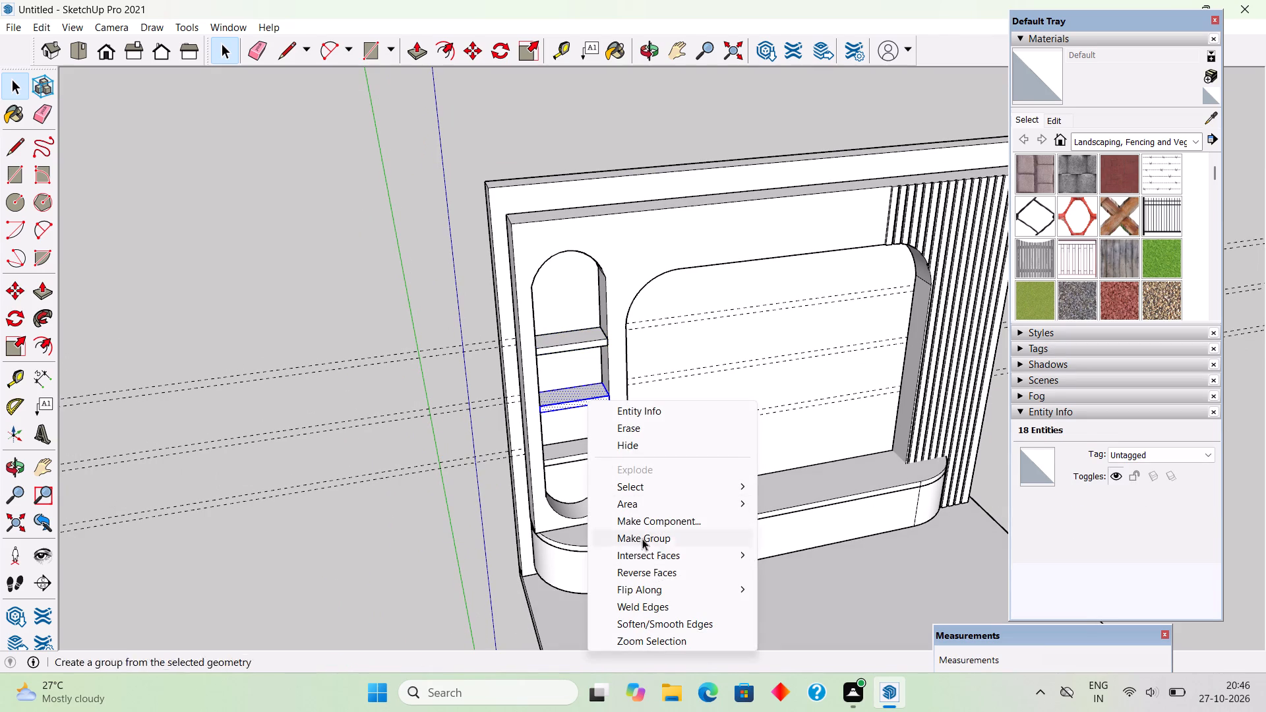
pyautogui.tripleClick(581, 454)
pyautogui.rightClick(581, 454)
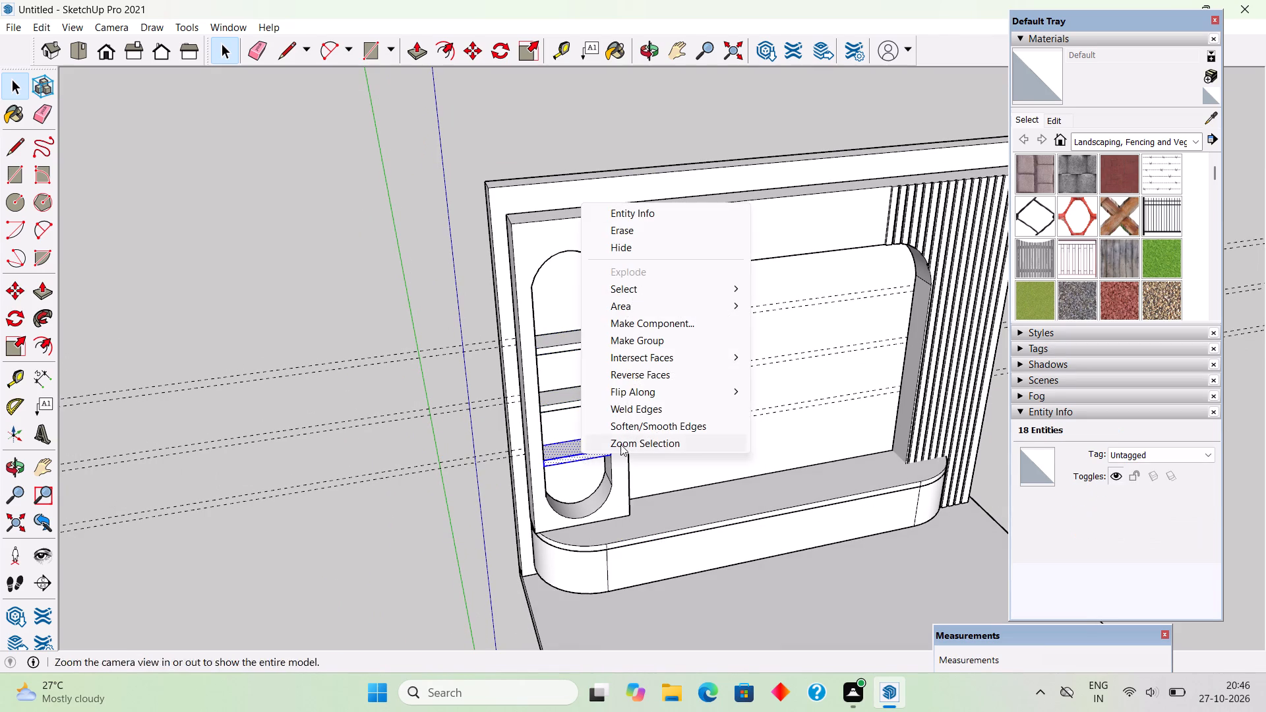
pyautogui.click(643, 346)
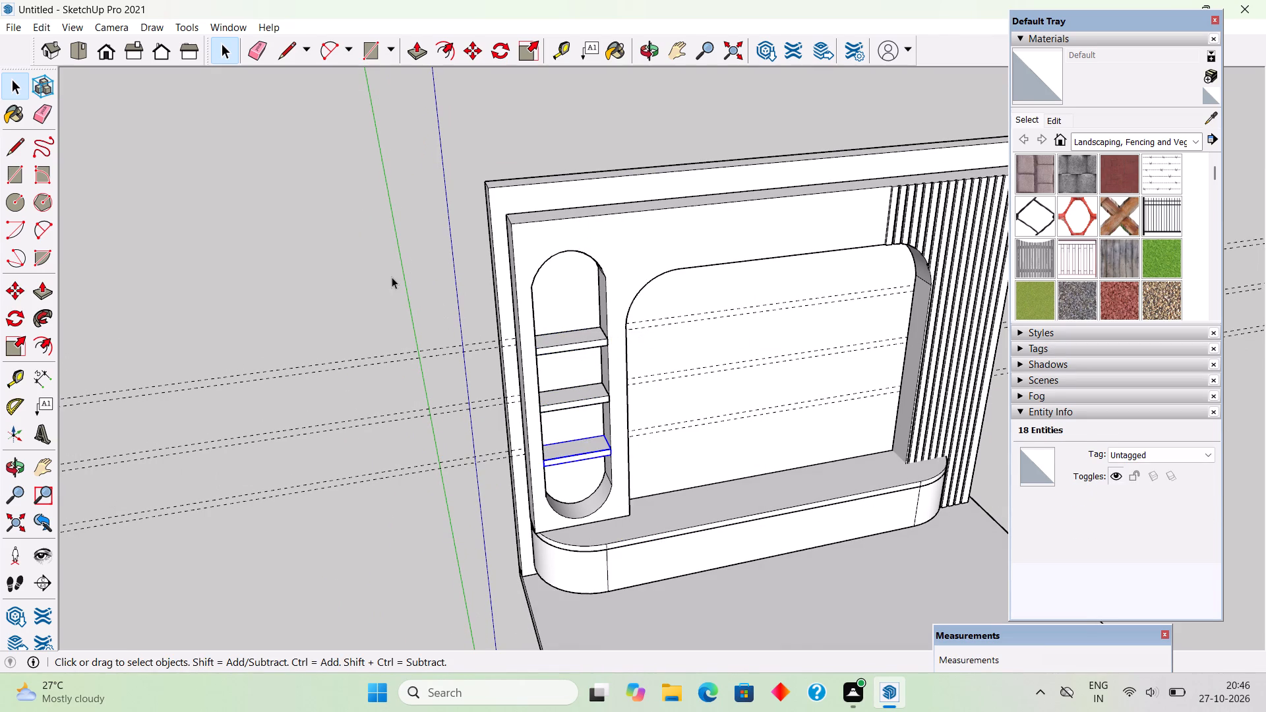
pyautogui.click(392, 277)
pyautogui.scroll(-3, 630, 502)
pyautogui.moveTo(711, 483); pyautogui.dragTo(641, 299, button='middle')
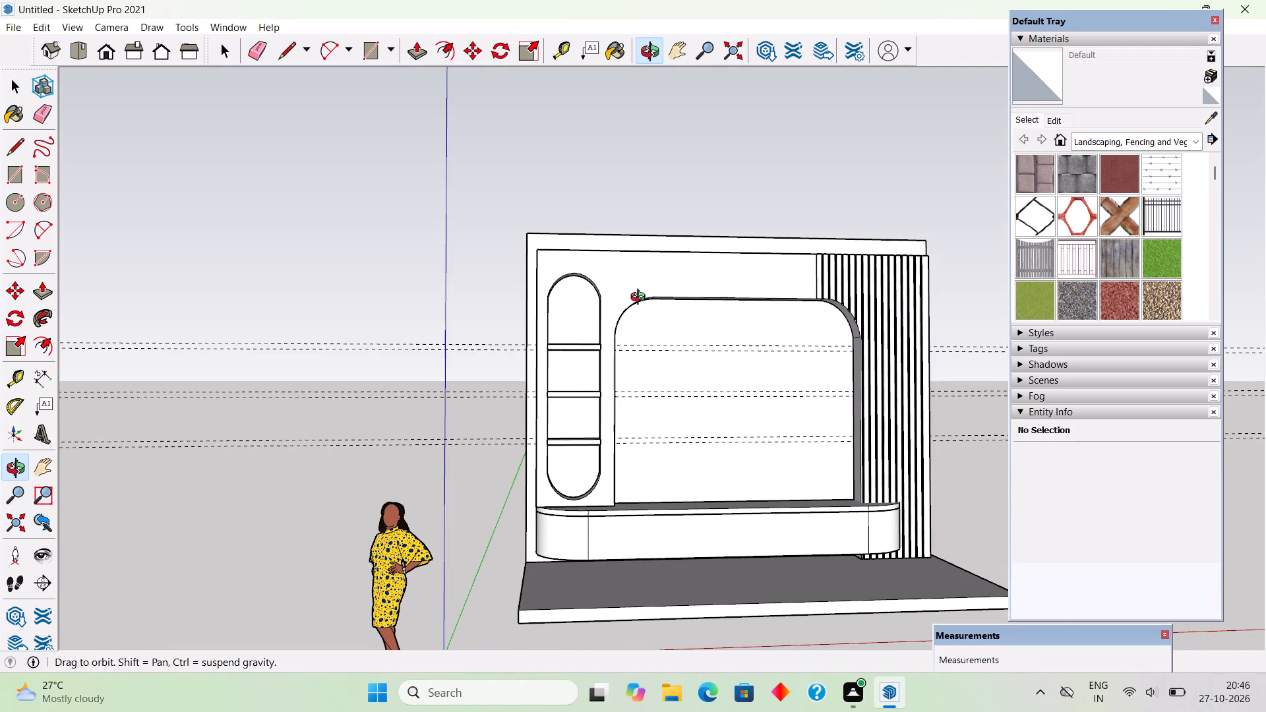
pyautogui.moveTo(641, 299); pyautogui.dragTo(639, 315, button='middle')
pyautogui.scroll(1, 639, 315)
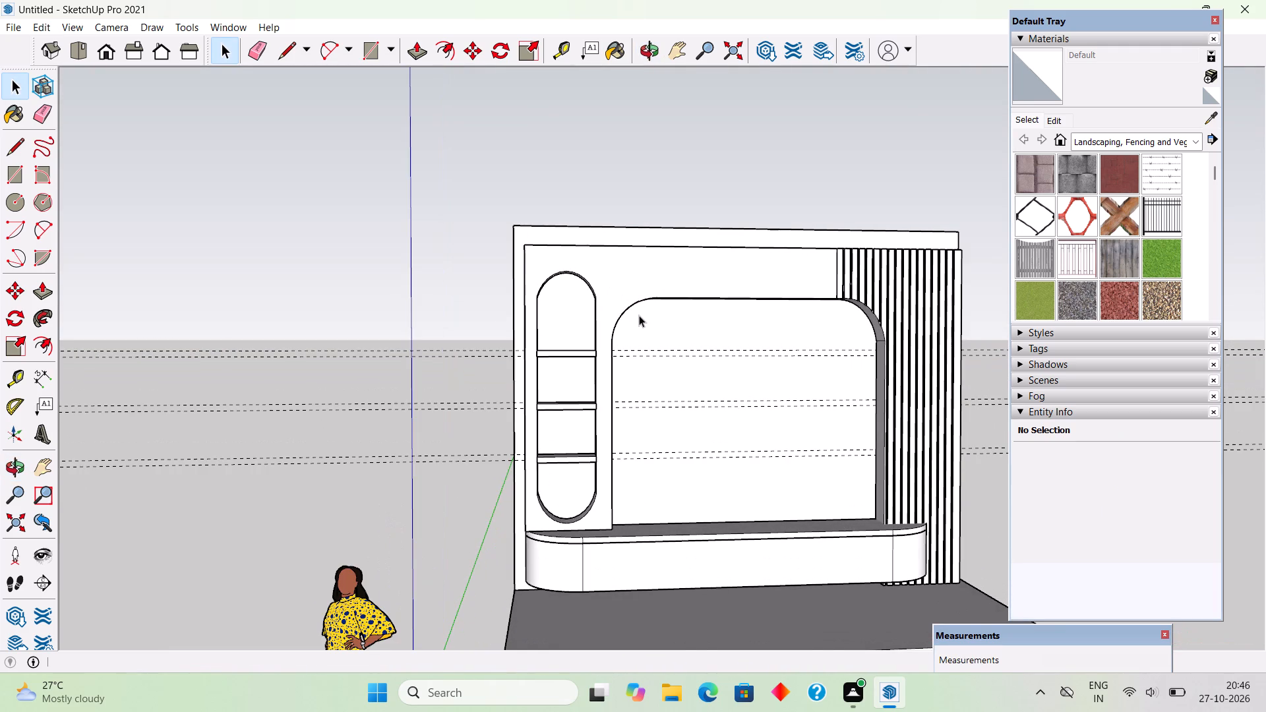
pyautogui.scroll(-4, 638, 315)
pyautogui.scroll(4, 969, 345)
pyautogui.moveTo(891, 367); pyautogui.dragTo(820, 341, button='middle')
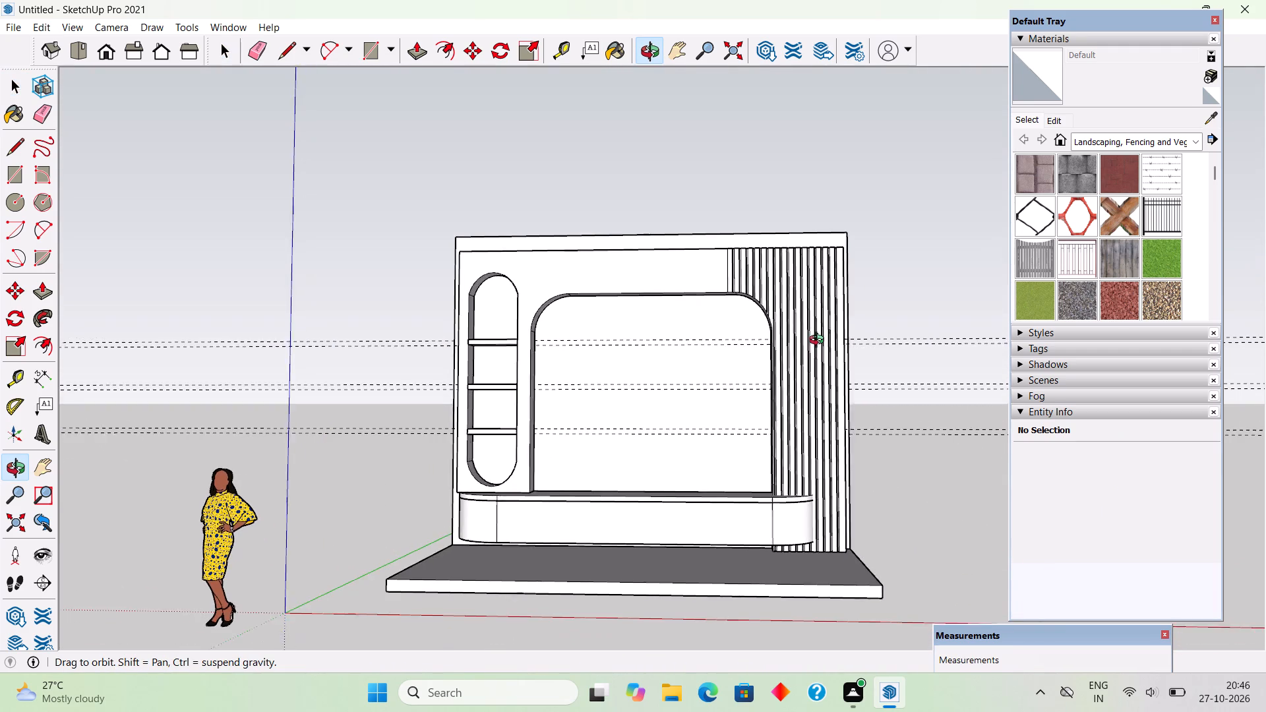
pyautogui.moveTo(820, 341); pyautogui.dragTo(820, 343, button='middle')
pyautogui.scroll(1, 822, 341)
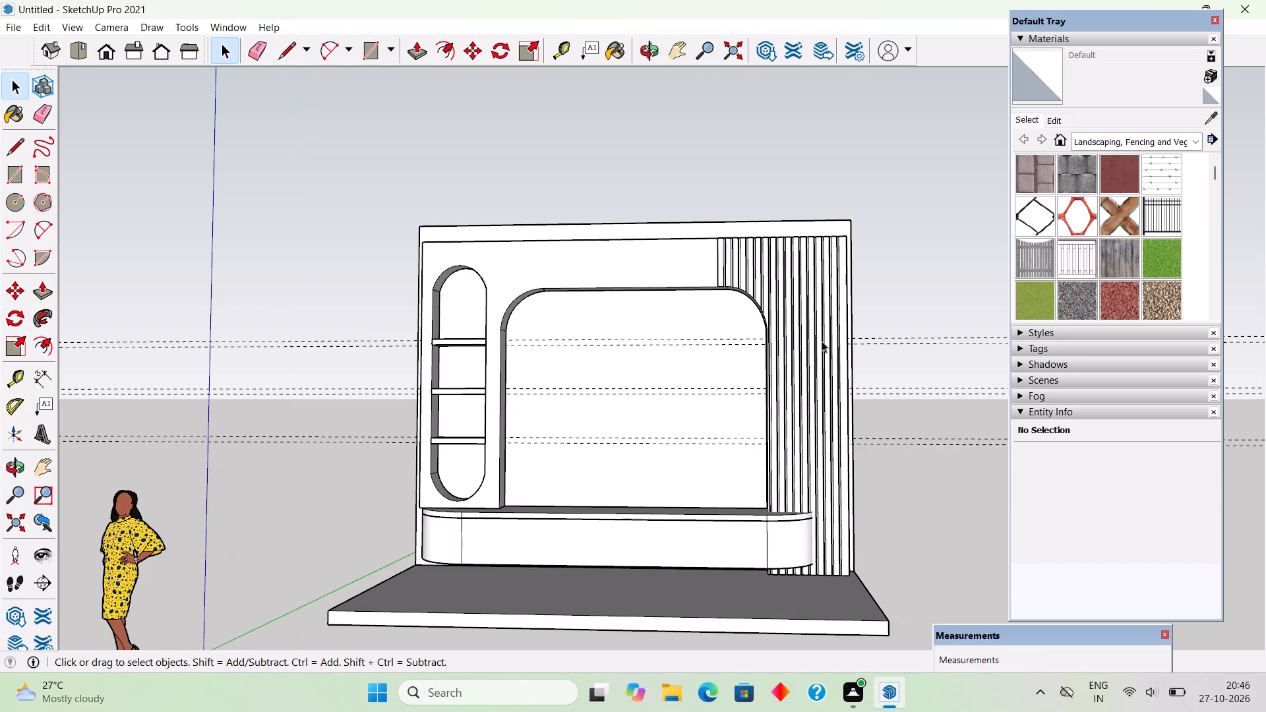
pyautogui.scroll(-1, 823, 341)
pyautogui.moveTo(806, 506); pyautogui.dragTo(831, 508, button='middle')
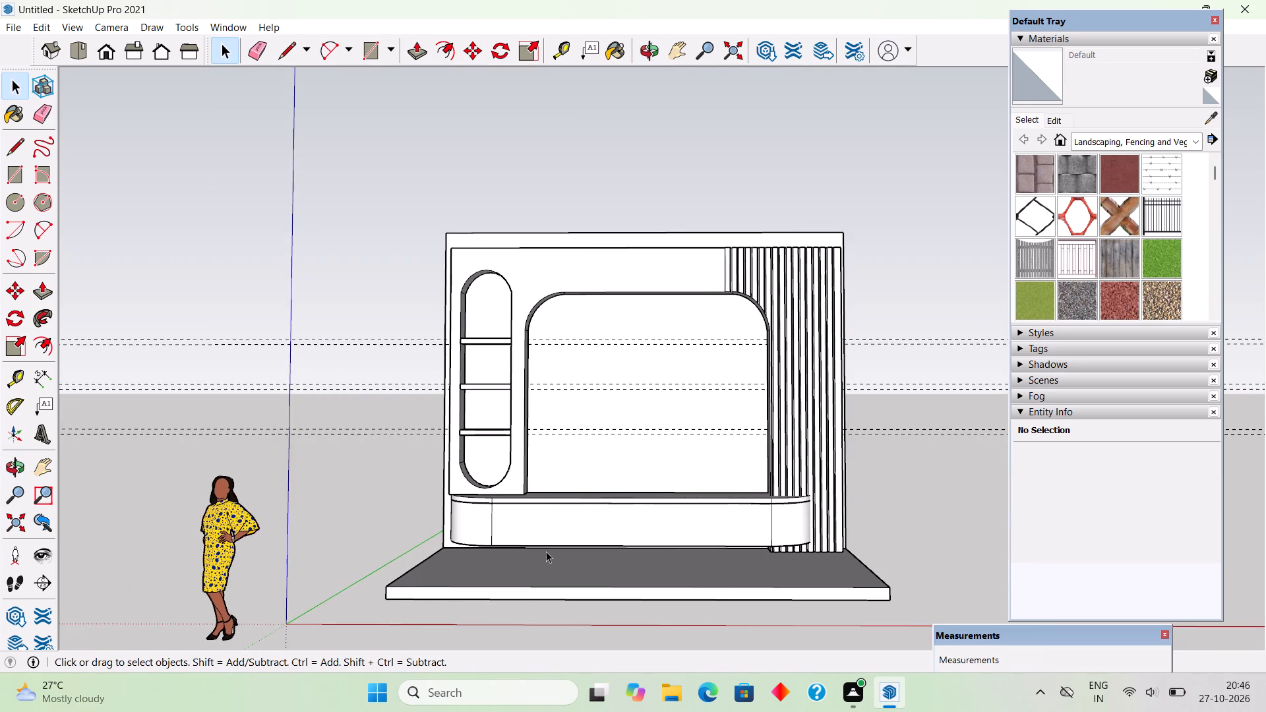
# Open the rounded ledge's group and place a vertical guide 0.3" inward from its front seam at the niche end.
pyautogui.scroll(10, 498, 531)
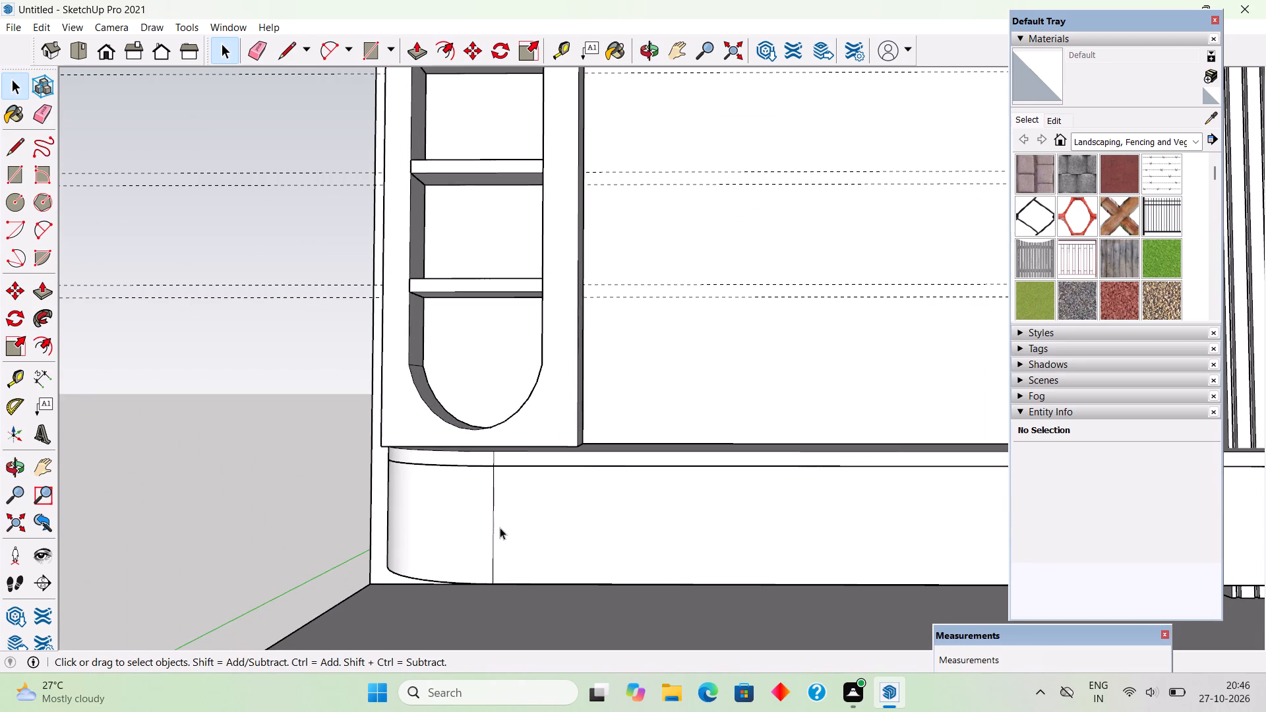
pyautogui.scroll(3, 557, 523)
pyautogui.tripleClick(557, 523)
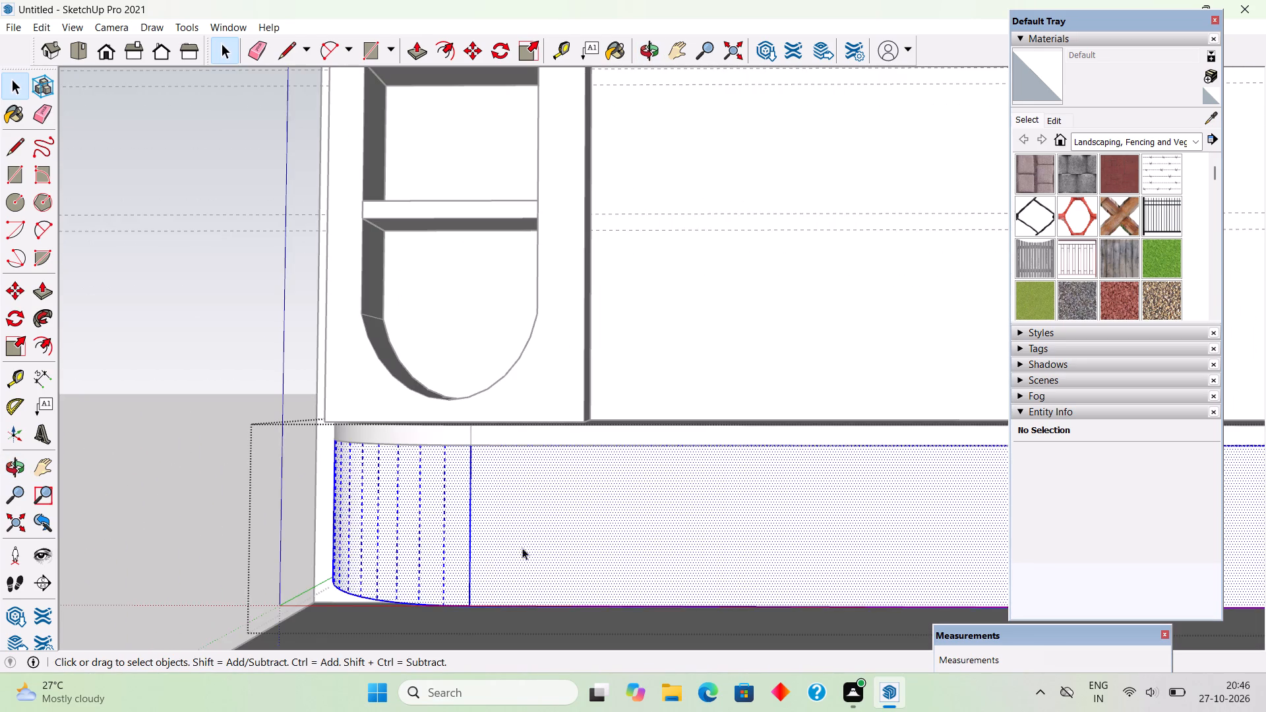
pyautogui.scroll(7, 485, 556)
pyautogui.moveTo(516, 560); pyautogui.dragTo(717, 442, button='middle')
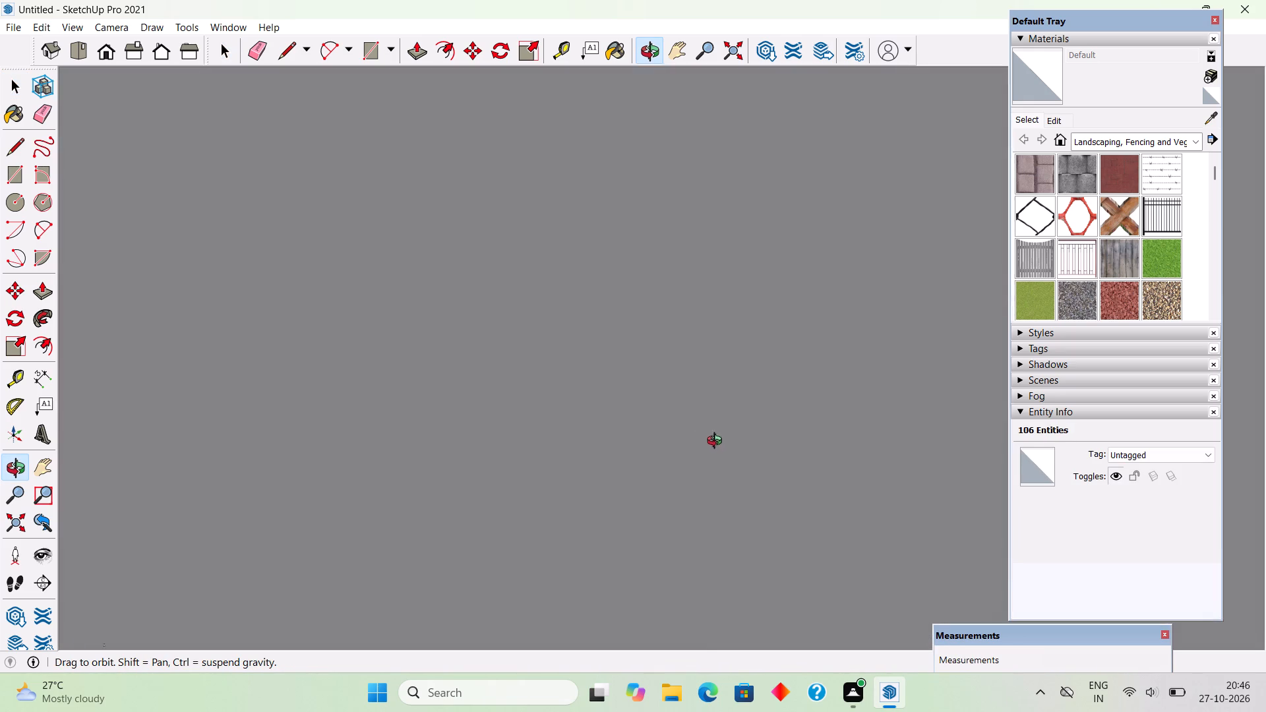
pyautogui.moveTo(717, 442); pyautogui.dragTo(548, 555, button='middle')
pyautogui.press('t')
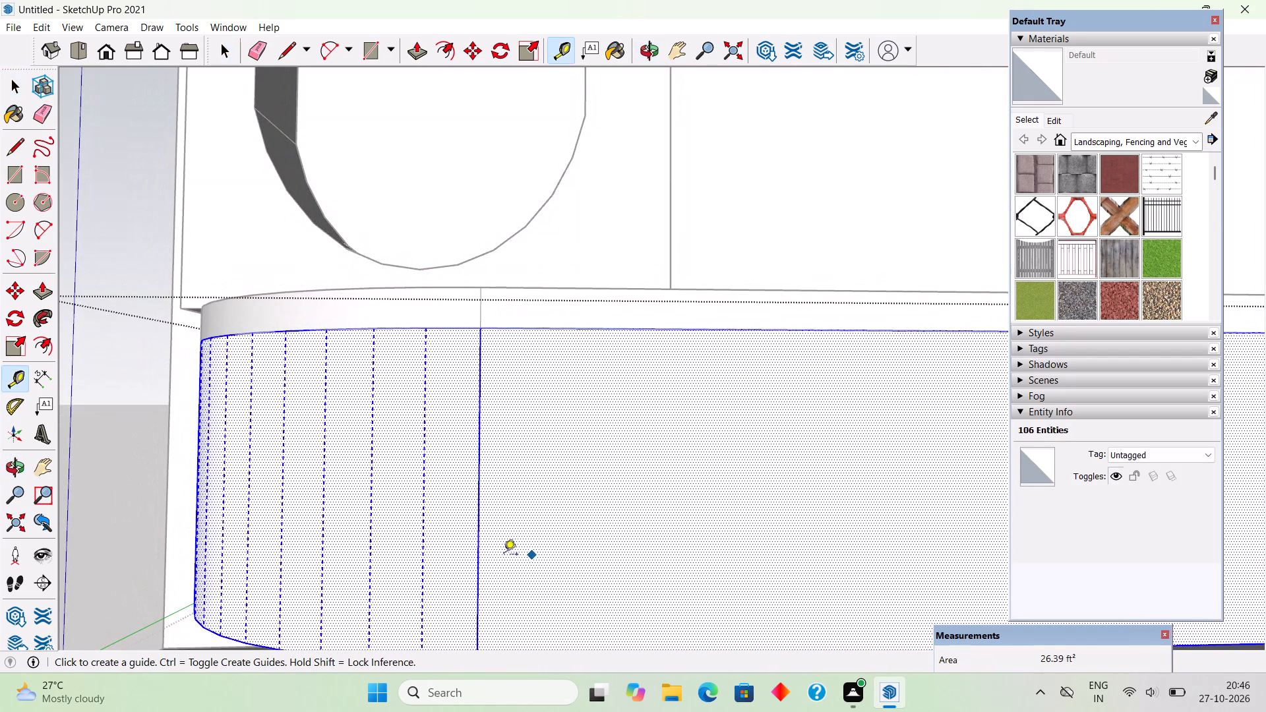
pyautogui.click(483, 516)
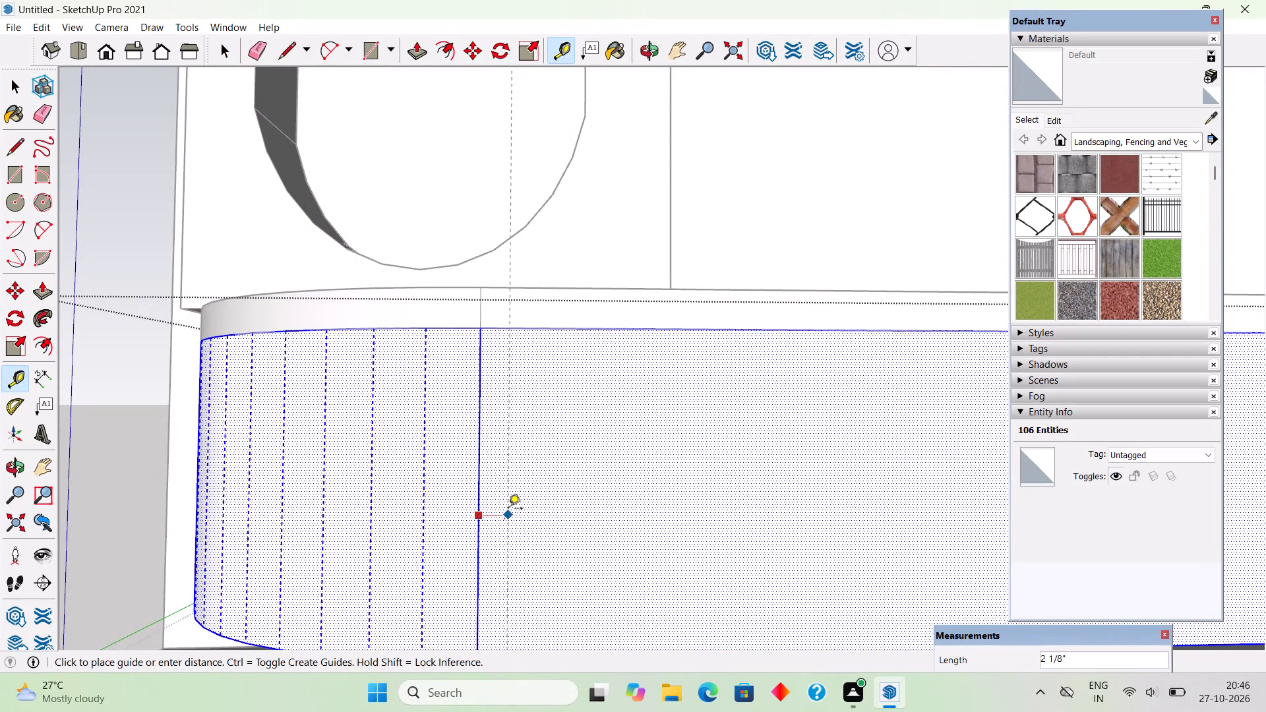
pyautogui.write('.3"')
pyautogui.press('Return')
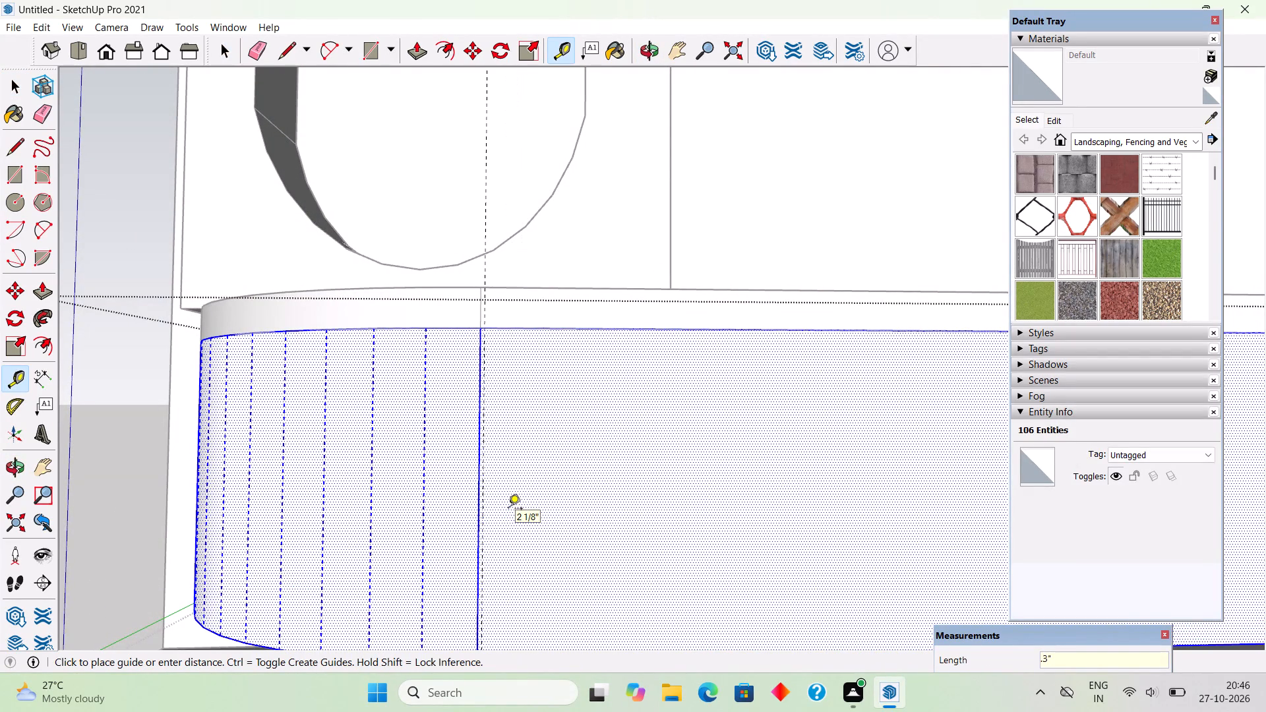
pyautogui.press('space')
# Draw a 2' vertical line along the guide on the ledge front's niche end, from its bottom edge to the upper band.
pyautogui.scroll(-2, 485, 371)
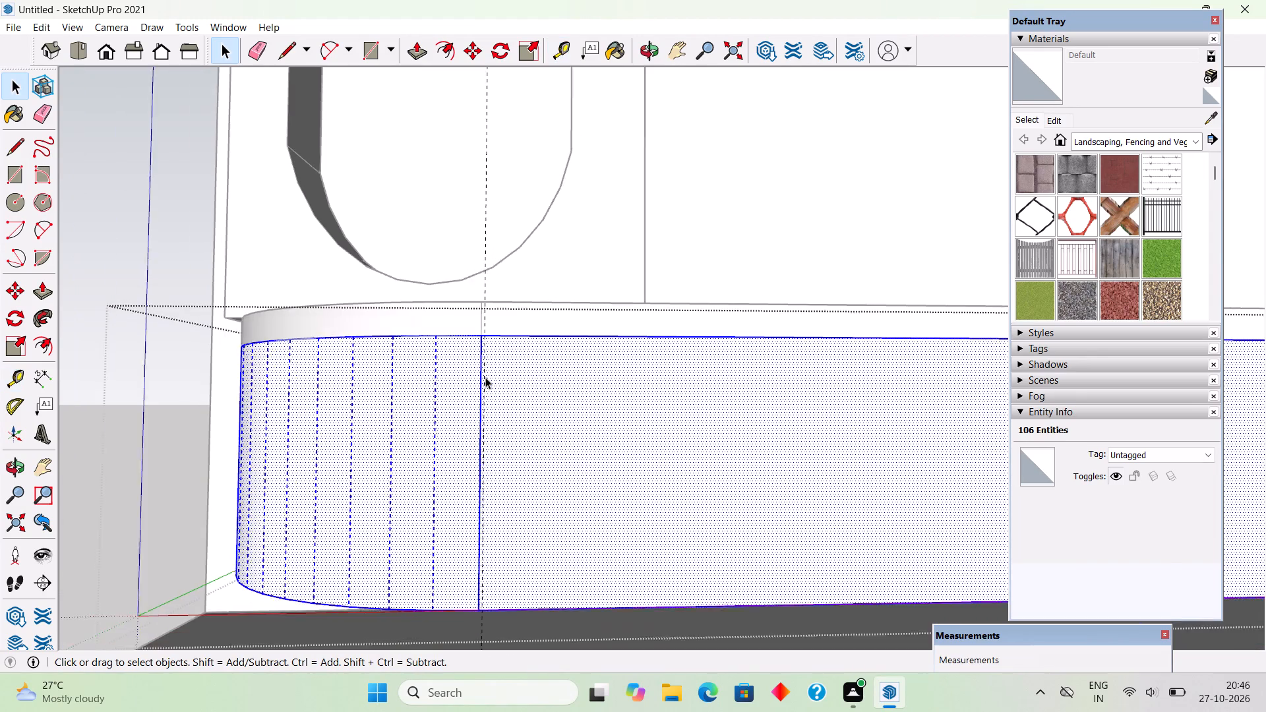
pyautogui.scroll(-1, 485, 377)
pyautogui.scroll(11, 452, 633)
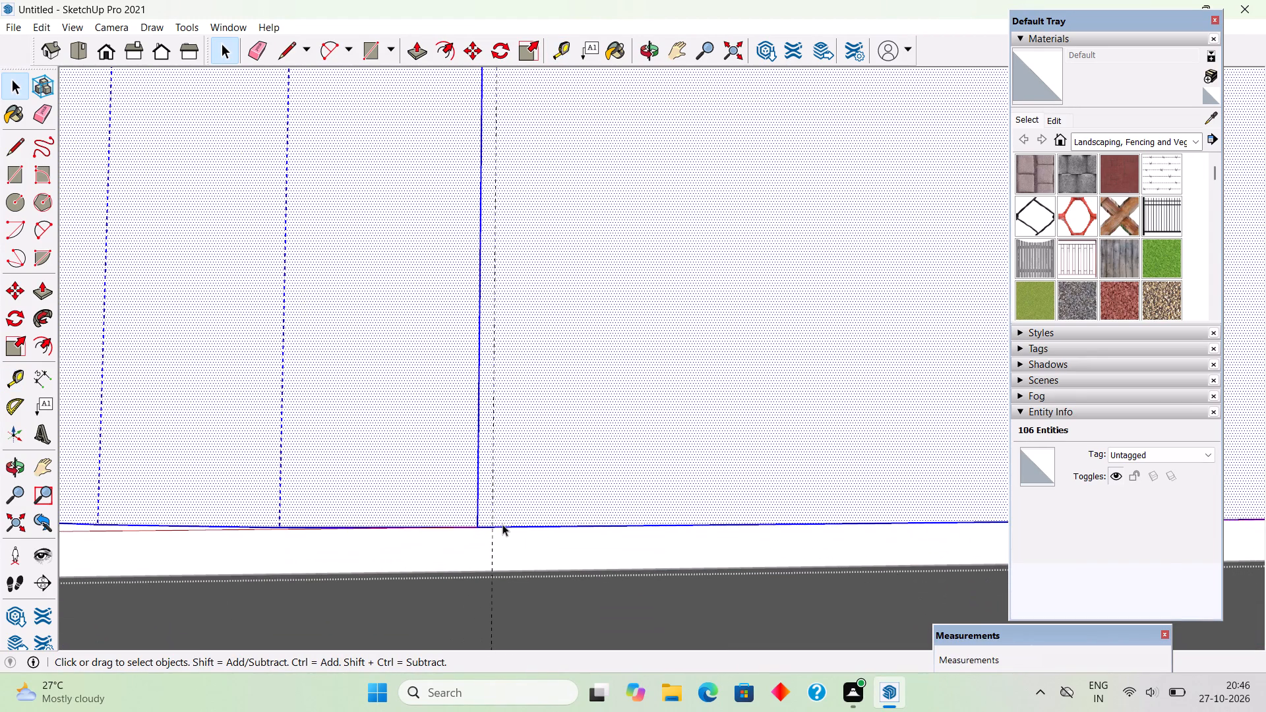
pyautogui.press('l')
pyautogui.click(492, 525)
pyautogui.scroll(-10, 513, 570)
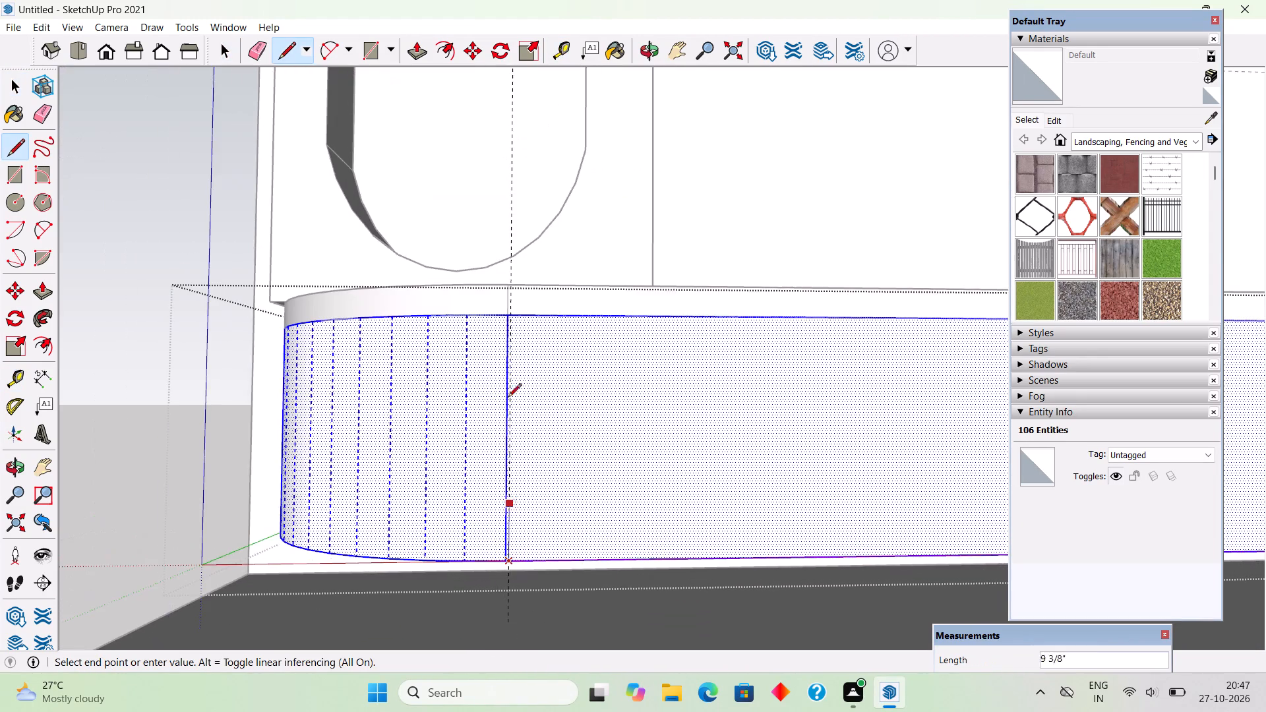
pyautogui.scroll(13, 504, 305)
pyautogui.click(508, 327)
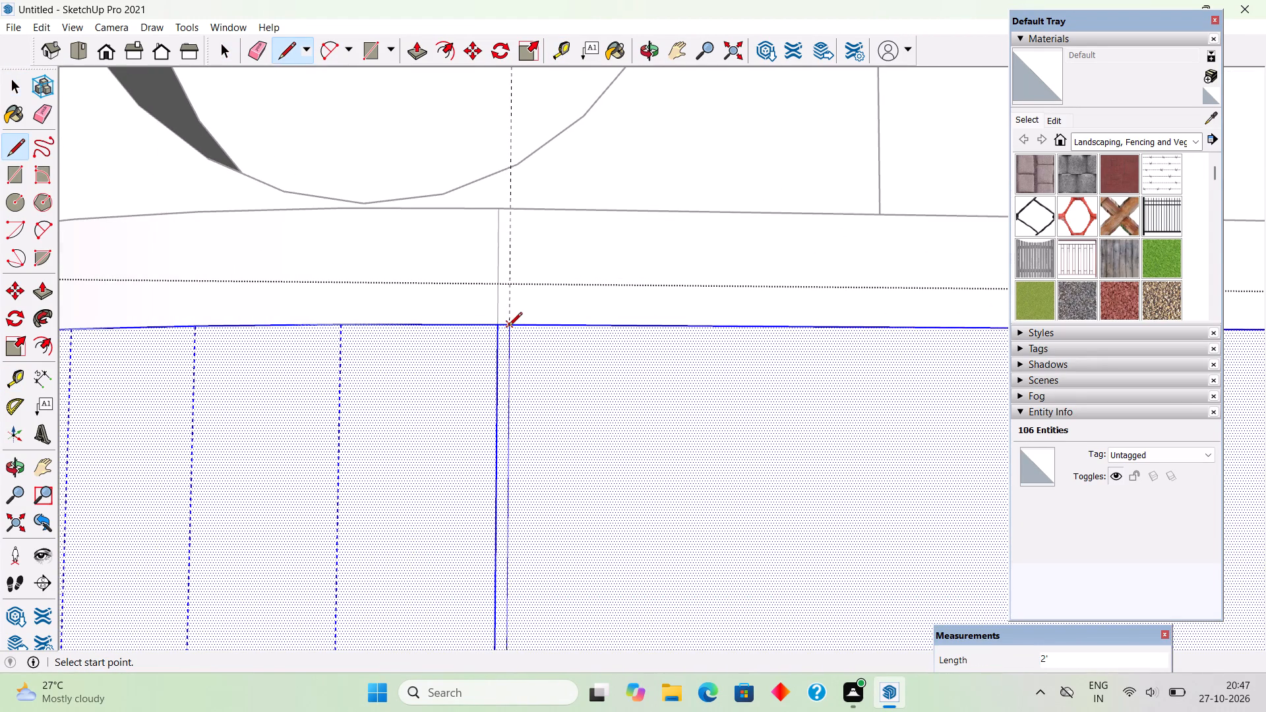
pyautogui.press('space')
# Push/Pull the narrow strip between the seam and the new line at the ledge's niche end inward 0.3" as a groove.
pyautogui.click(504, 365)
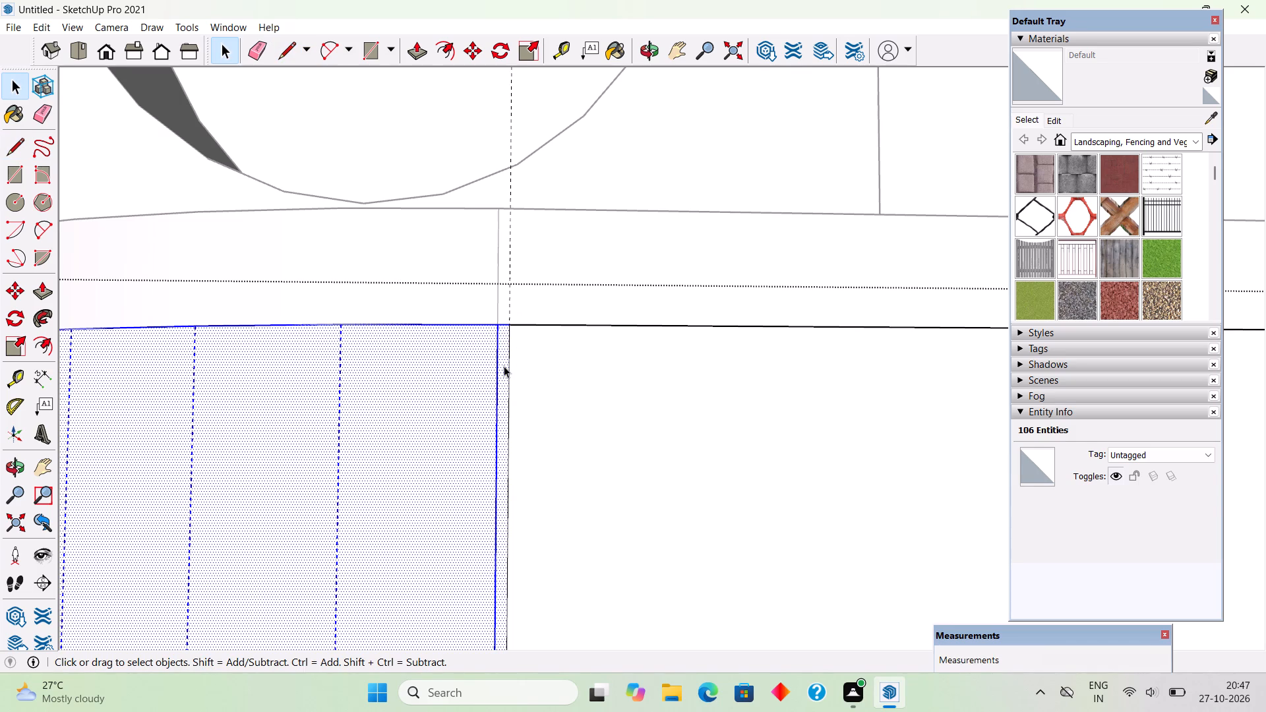
pyautogui.press('p')
pyautogui.click(504, 366)
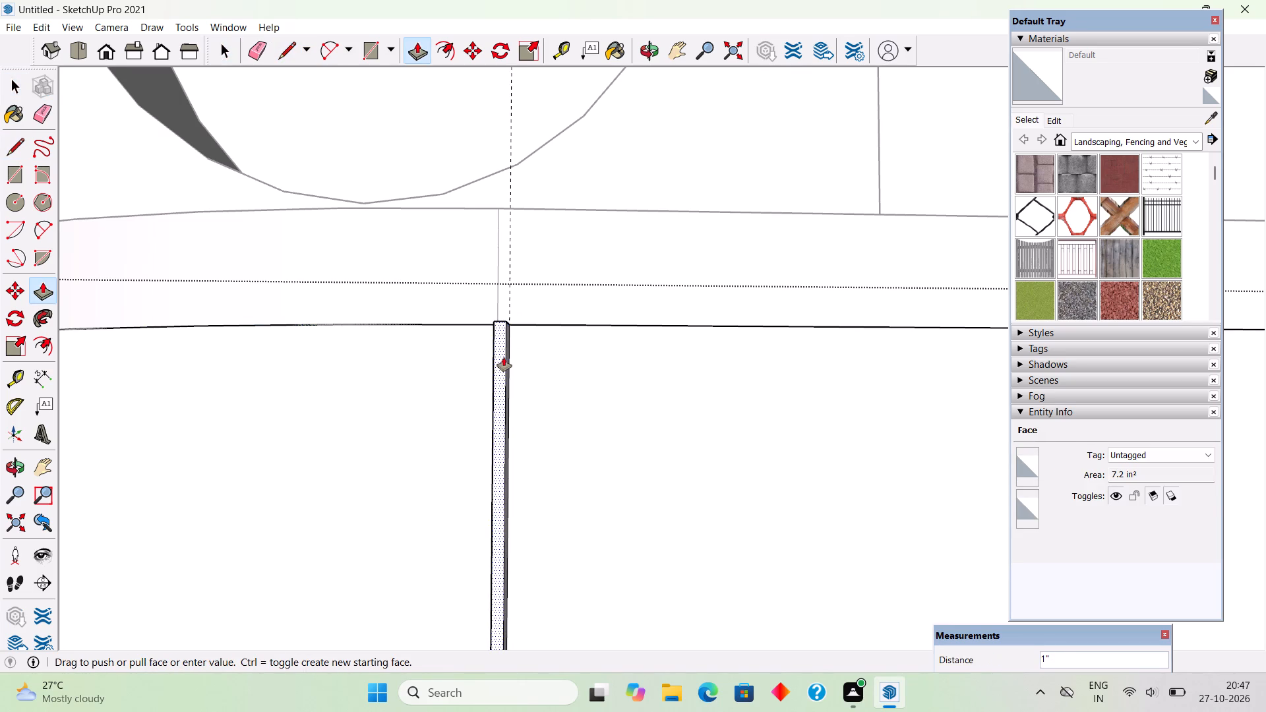
pyautogui.moveTo(504, 460); pyautogui.dragTo(553, 654, button='middle')
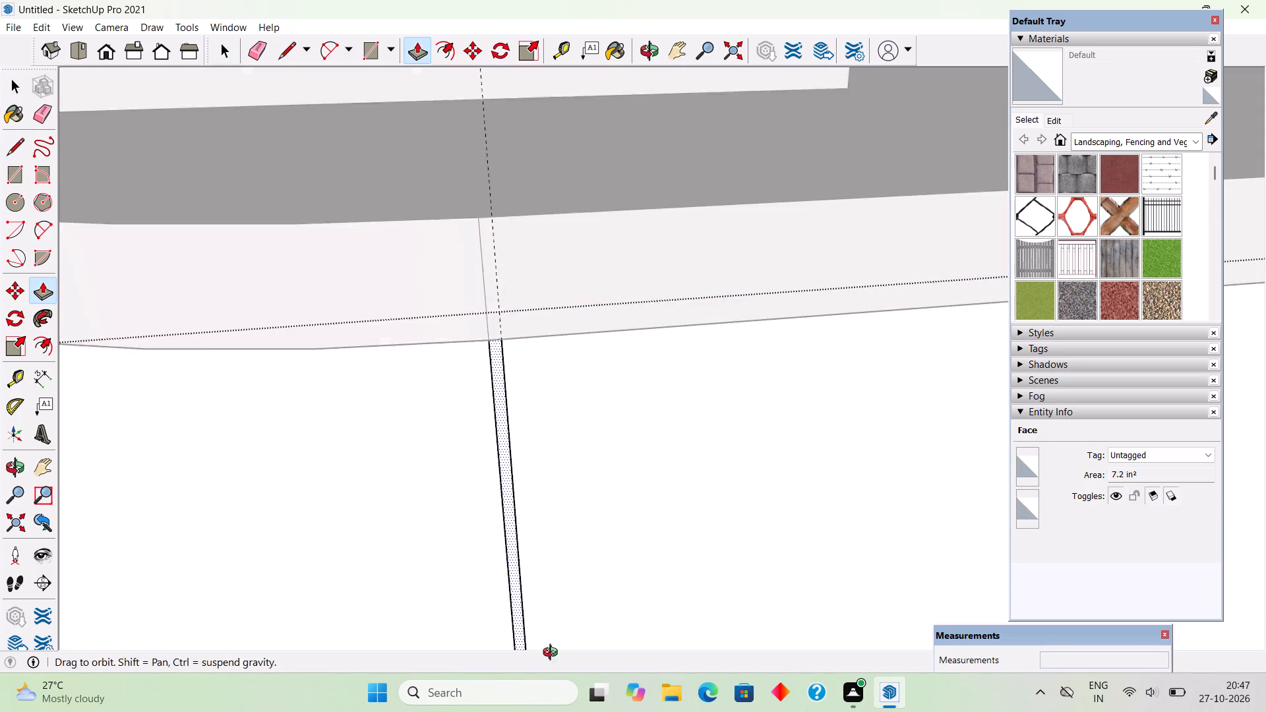
pyautogui.moveTo(553, 654); pyautogui.dragTo(557, 663, button='middle')
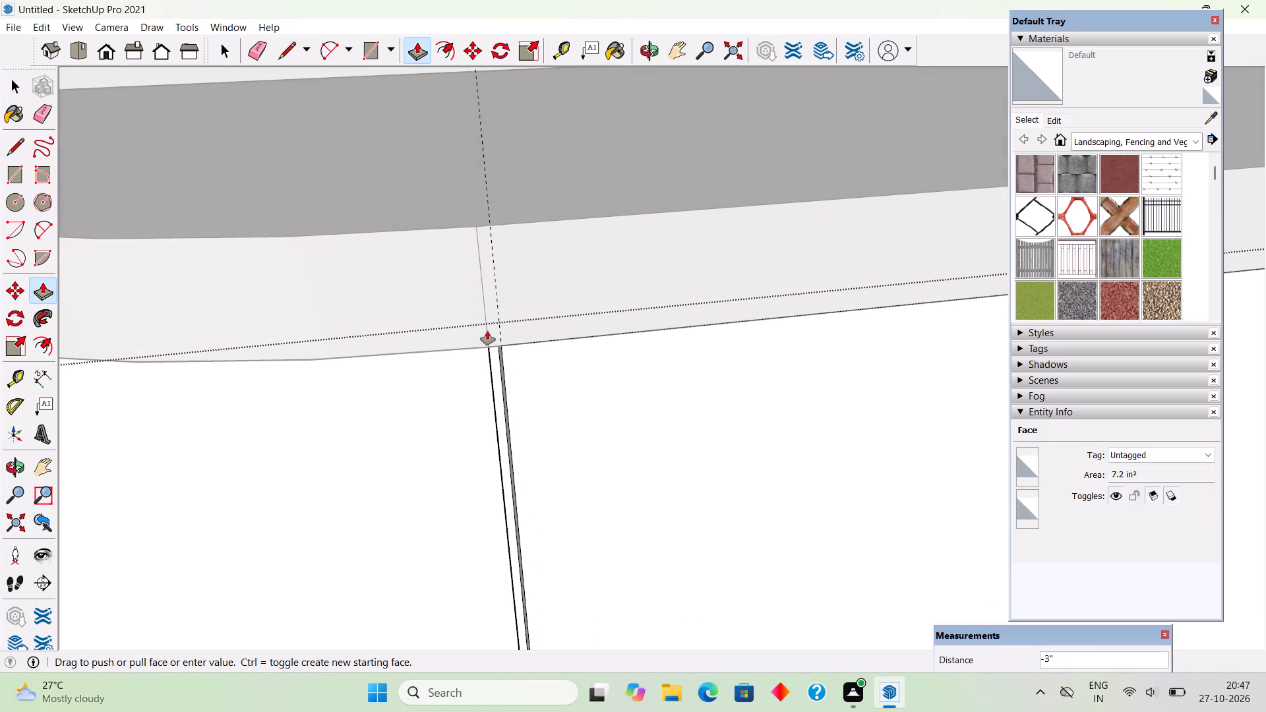
pyautogui.write('.3"')
pyautogui.press('Return')
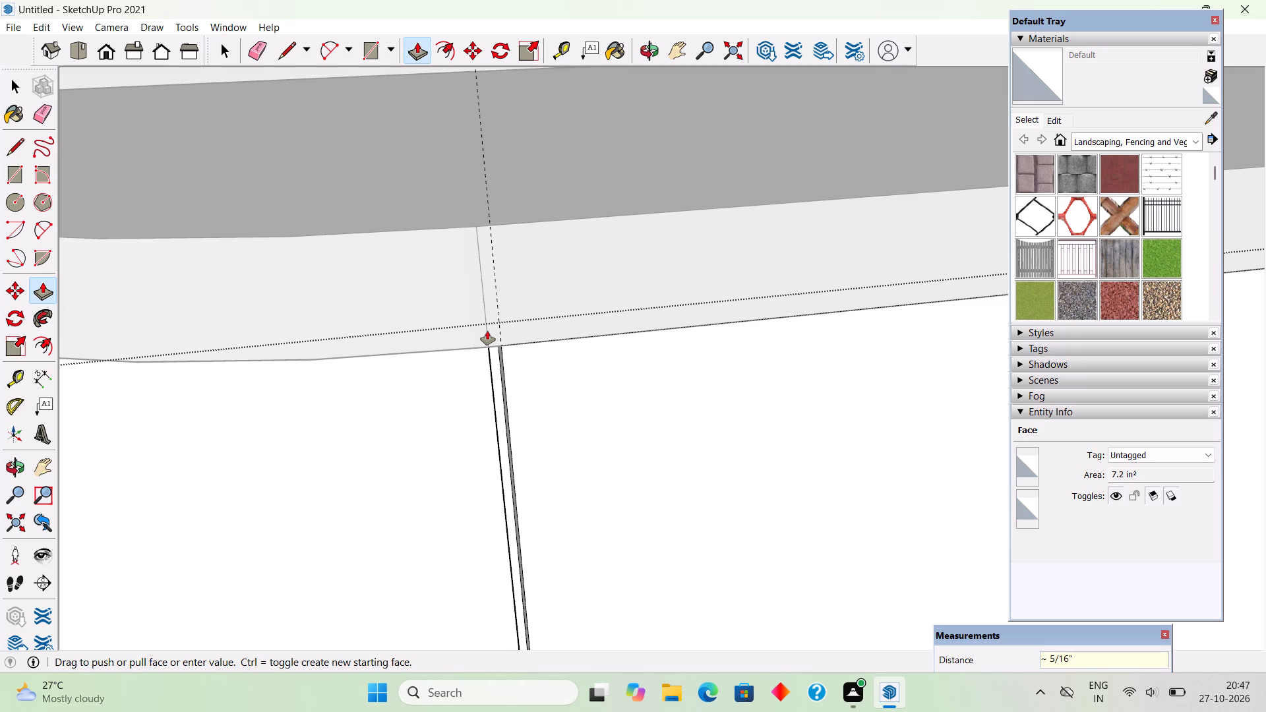
pyautogui.press('space')
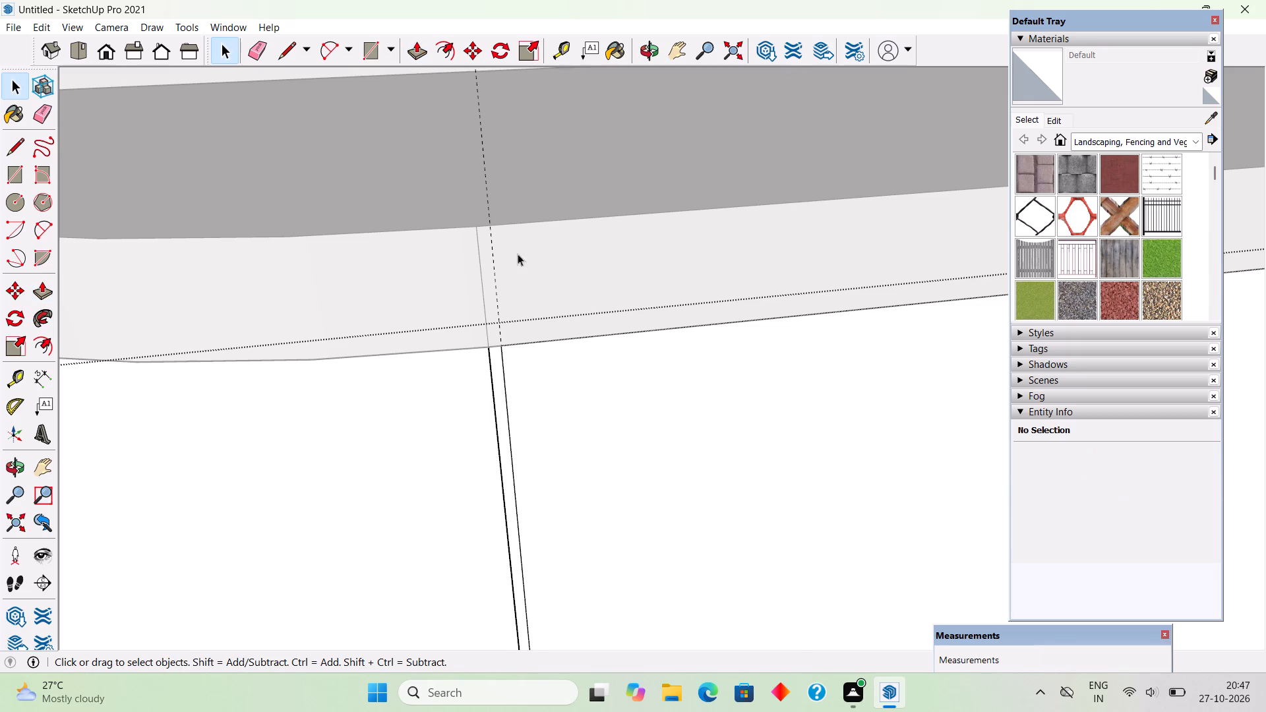
# Place a vertical guide 0.3" inward from the ledge's front seam at the end near the raised wall strips.
pyautogui.scroll(-7, 519, 259)
pyautogui.scroll(1, 541, 535)
pyautogui.moveTo(519, 493); pyautogui.dragTo(425, 365, button='middle')
pyautogui.scroll(-4, 426, 364)
pyautogui.scroll(1, 425, 369)
pyautogui.scroll(-3, 425, 369)
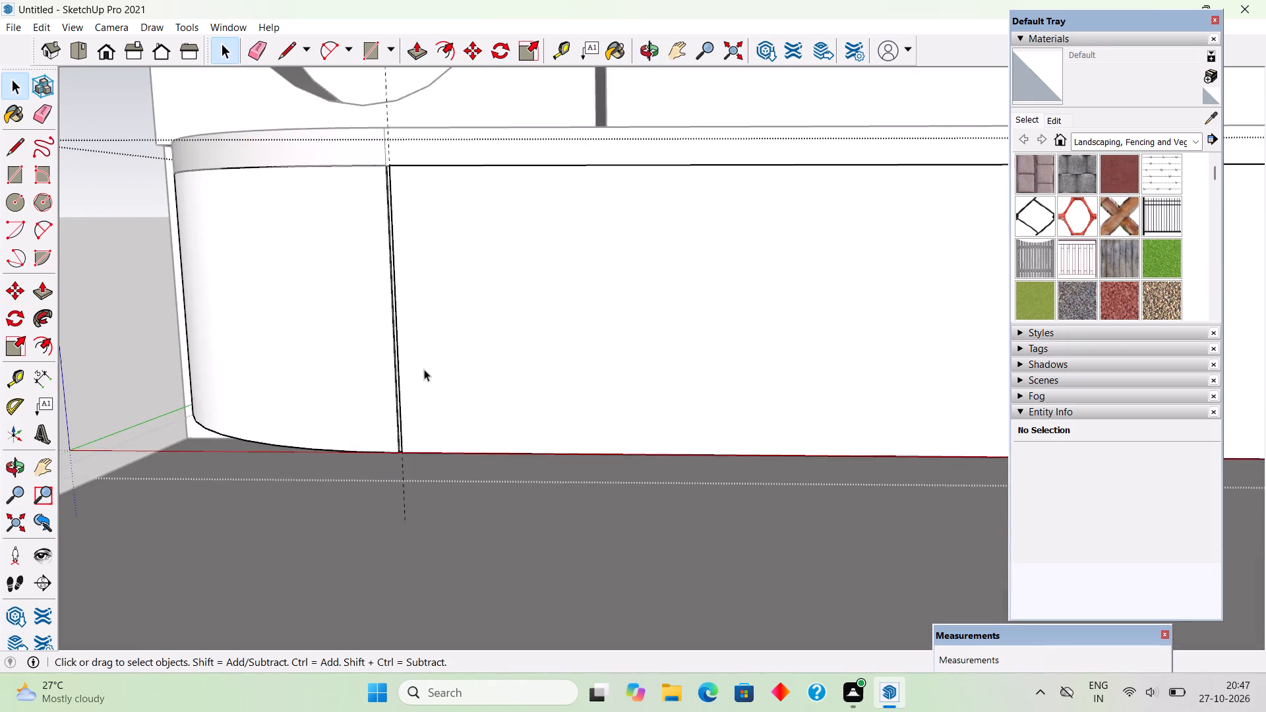
pyautogui.scroll(-20, 424, 369)
pyautogui.scroll(4, 667, 379)
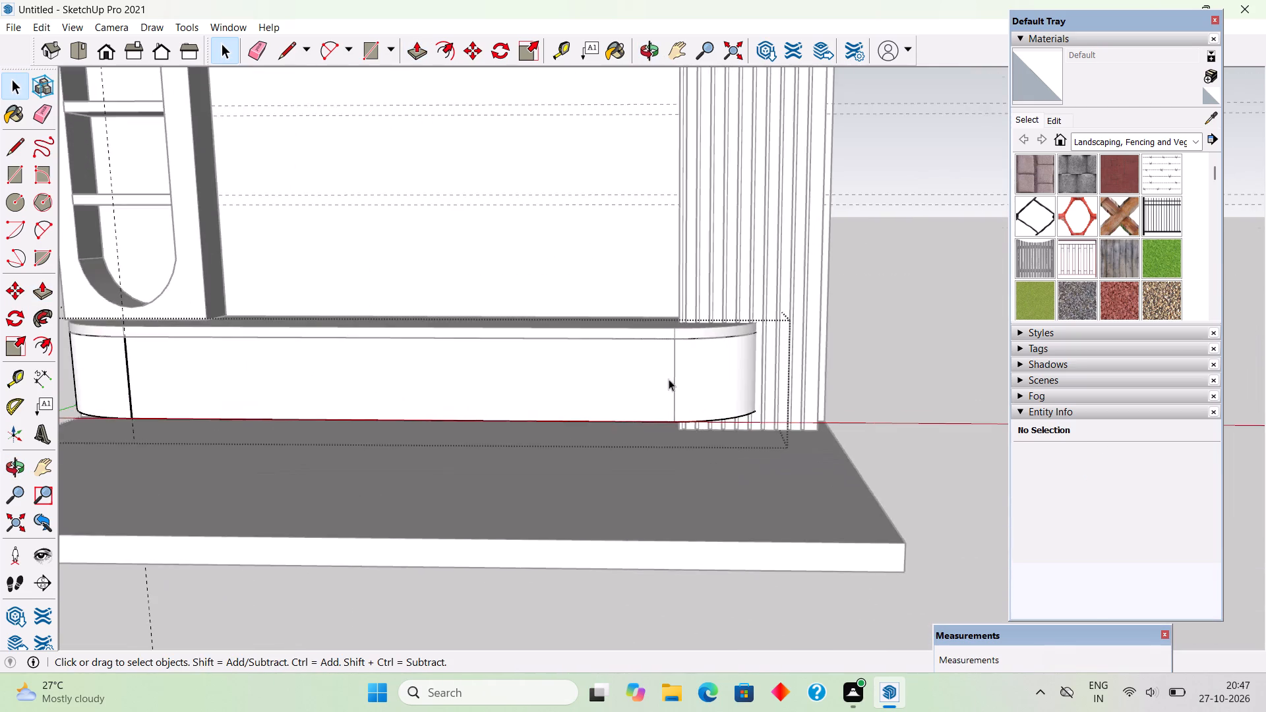
pyautogui.scroll(7, 669, 379)
pyautogui.moveTo(701, 380); pyautogui.dragTo(812, 378, button='middle')
pyautogui.scroll(5, 713, 332)
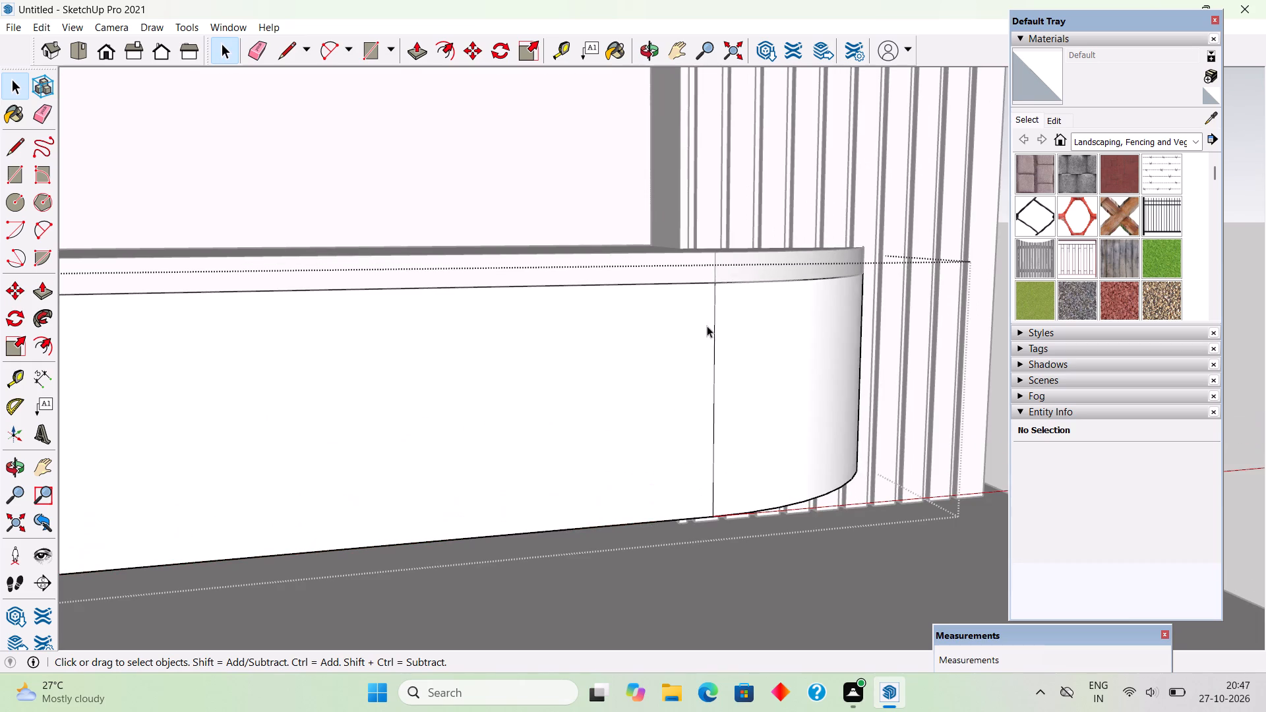
pyautogui.scroll(3, 723, 312)
pyautogui.press('t')
pyautogui.click(711, 322)
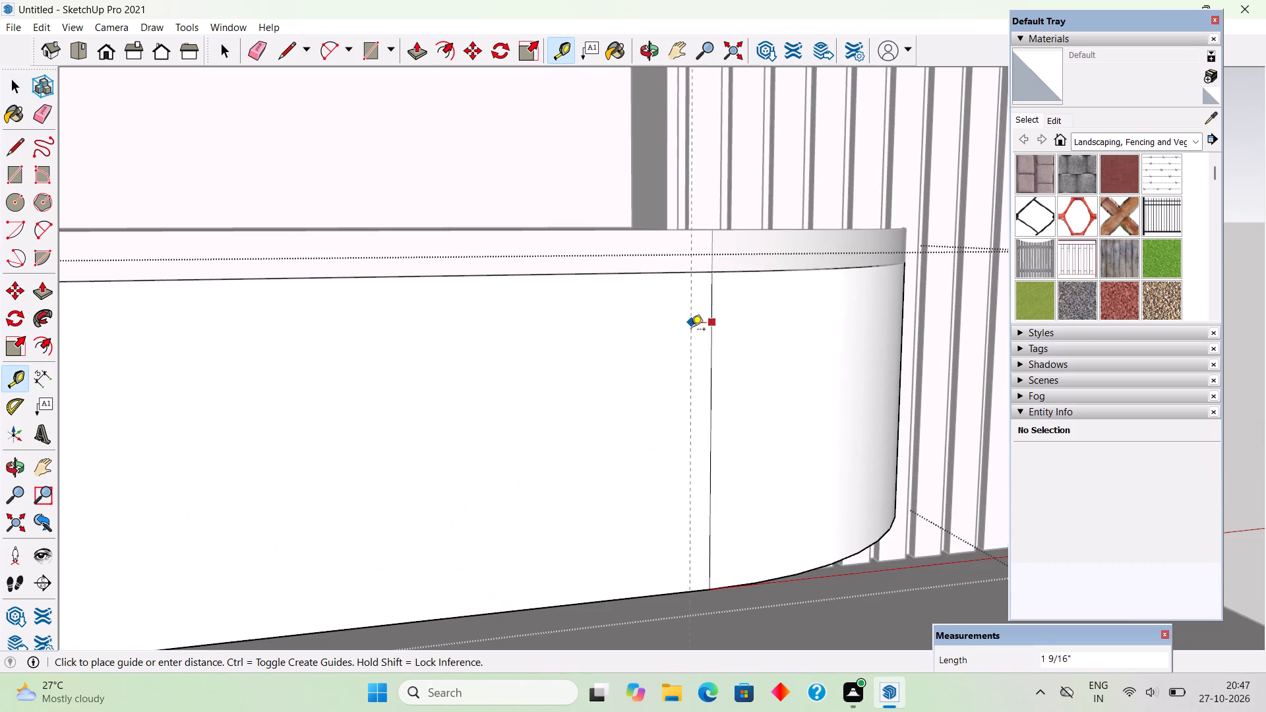
pyautogui.write('.3"')
pyautogui.press('Return')
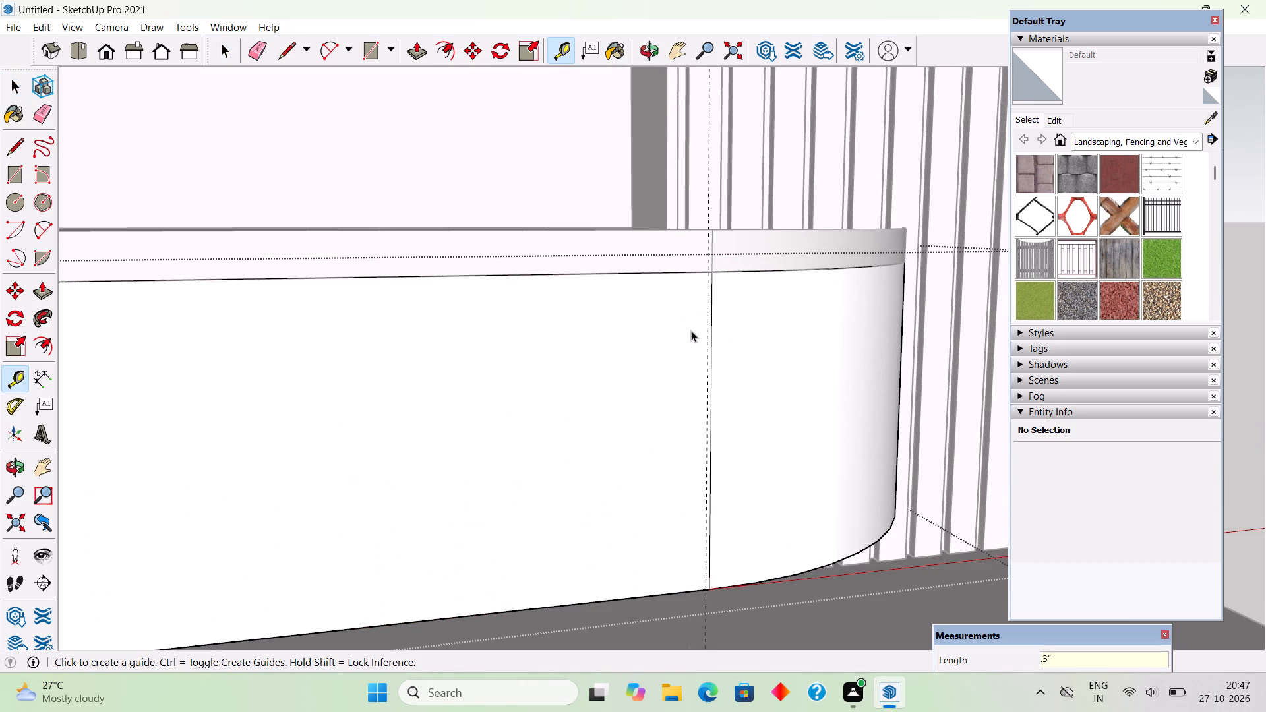
pyautogui.press('space')
# Draw a 2' vertical line along that guide from the ledge front's bottom edge to the upper band.
pyautogui.scroll(3, 706, 487)
pyautogui.press('l')
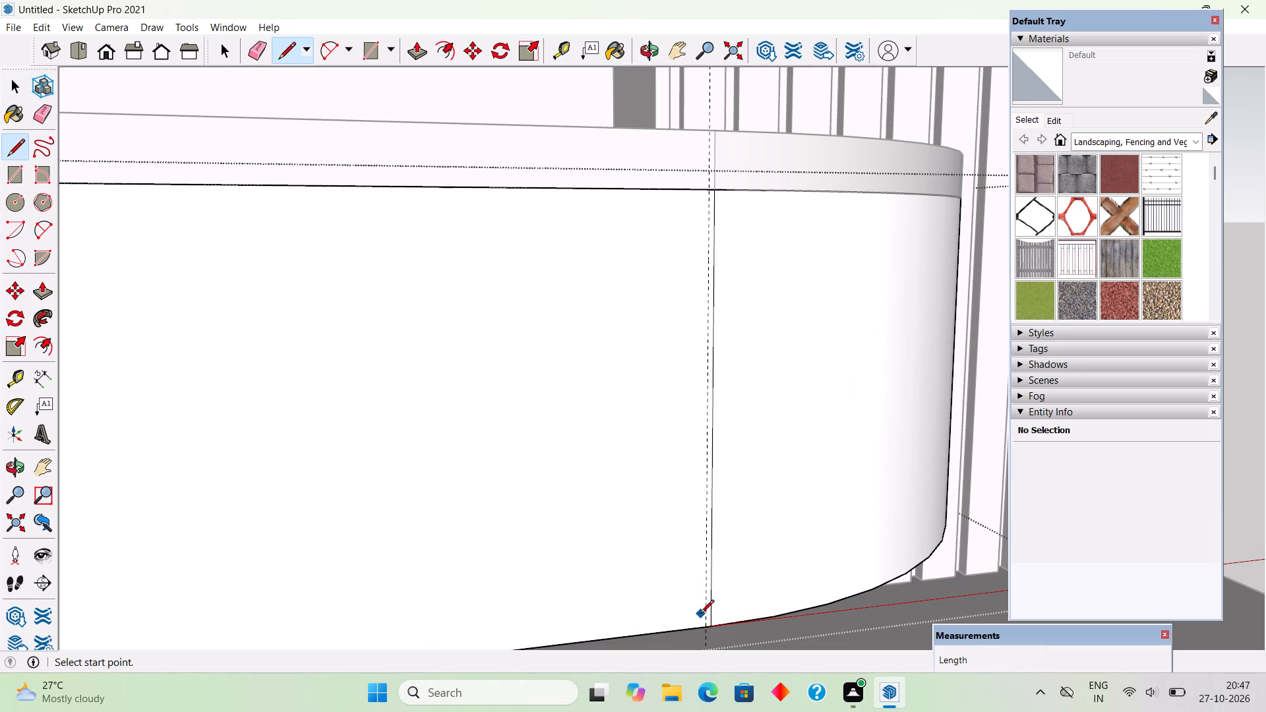
pyautogui.scroll(10, 703, 629)
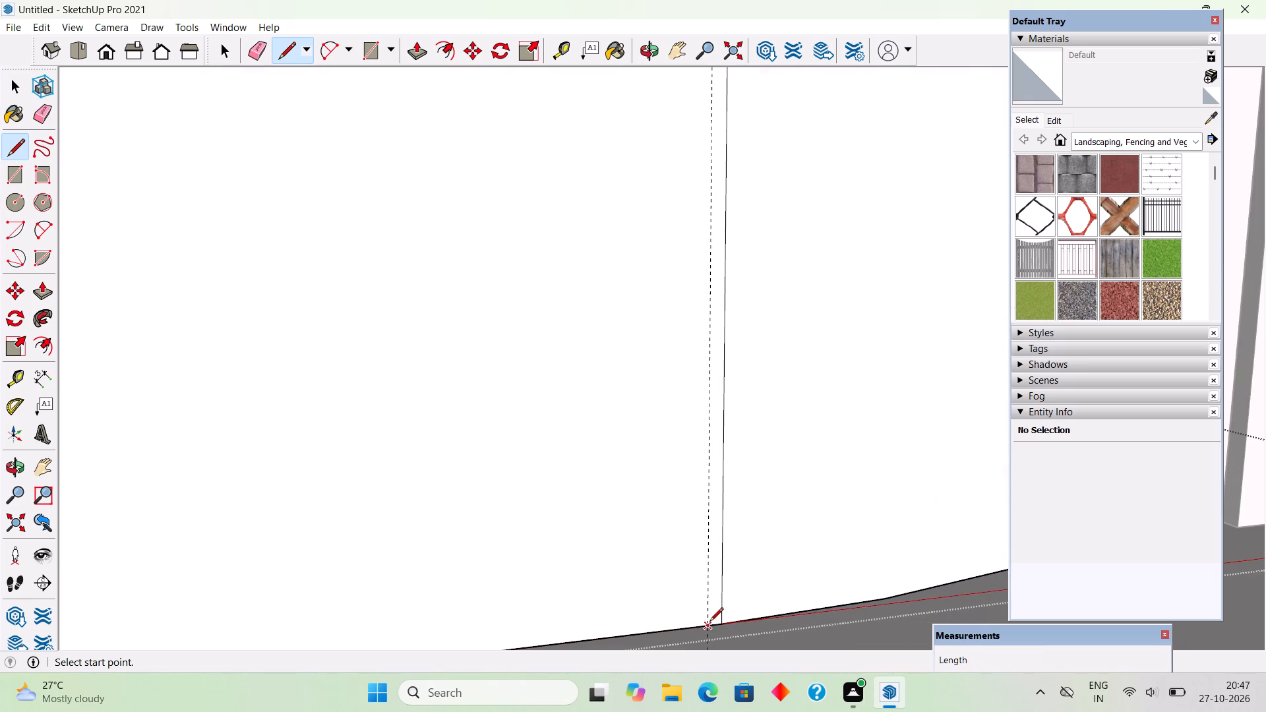
pyautogui.click(708, 626)
pyautogui.scroll(-14, 693, 561)
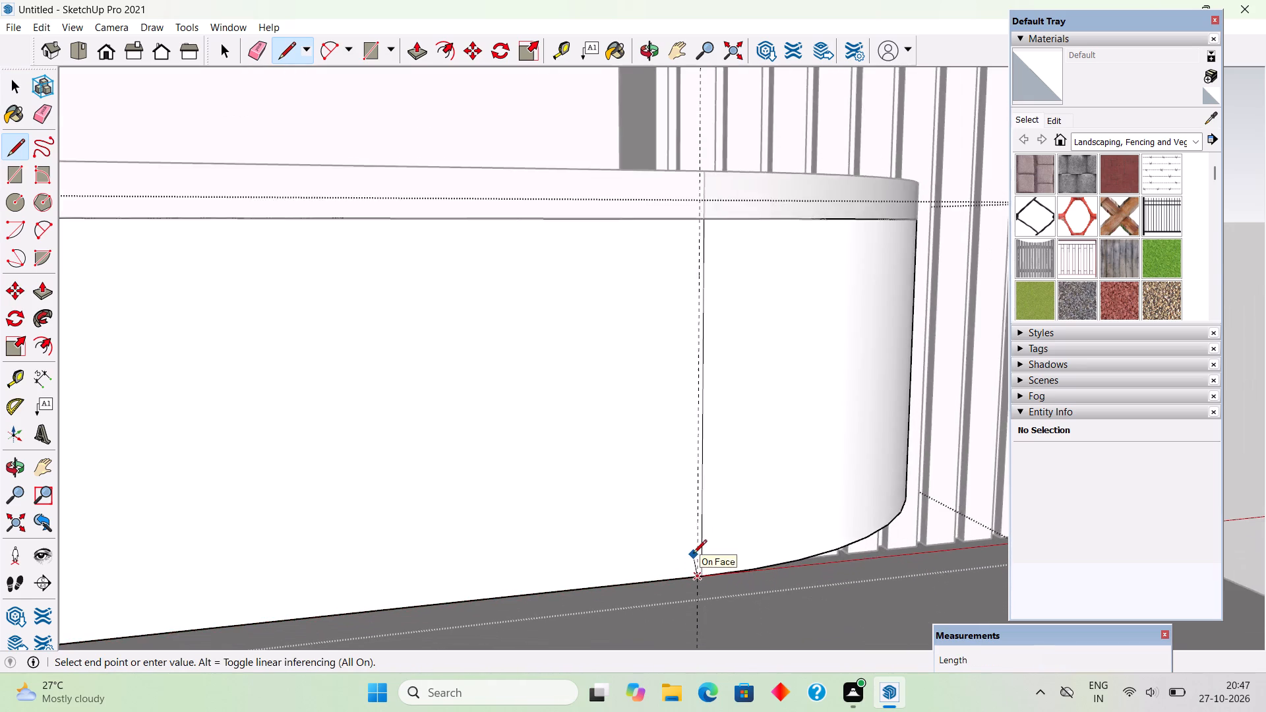
pyautogui.scroll(8, 698, 235)
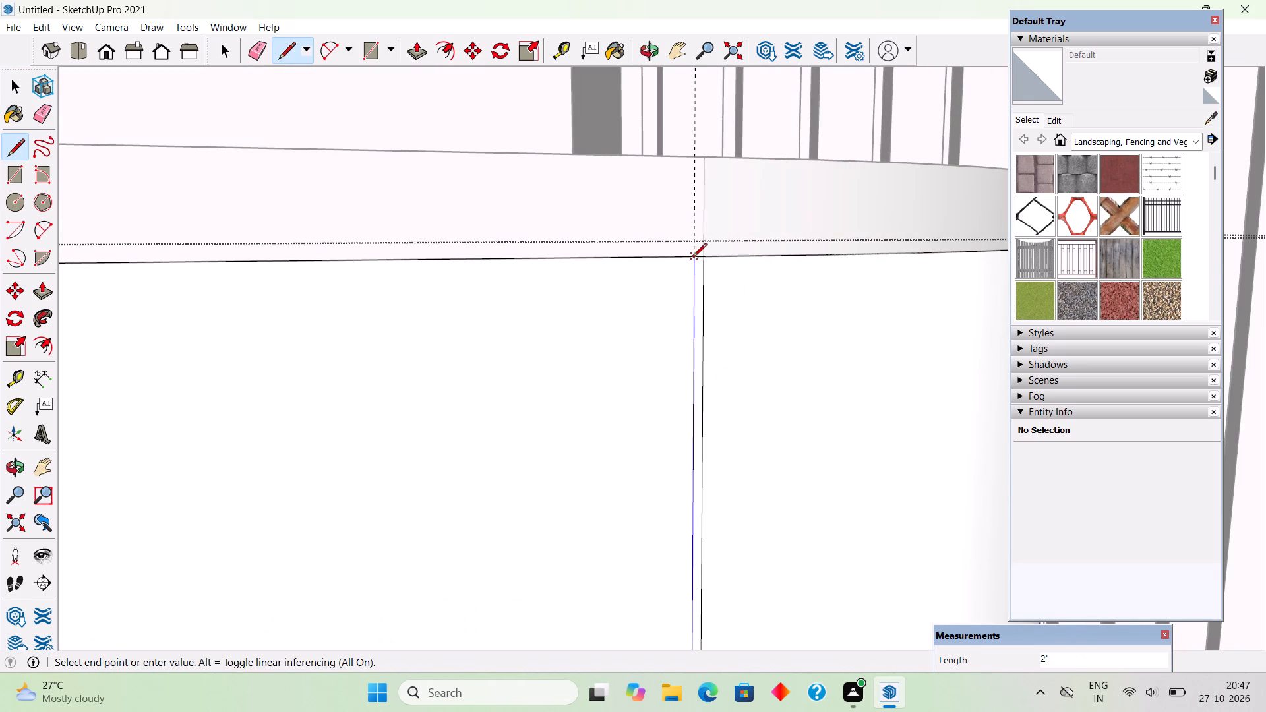
pyautogui.scroll(2, 693, 258)
pyautogui.click(693, 258)
pyautogui.press('space')
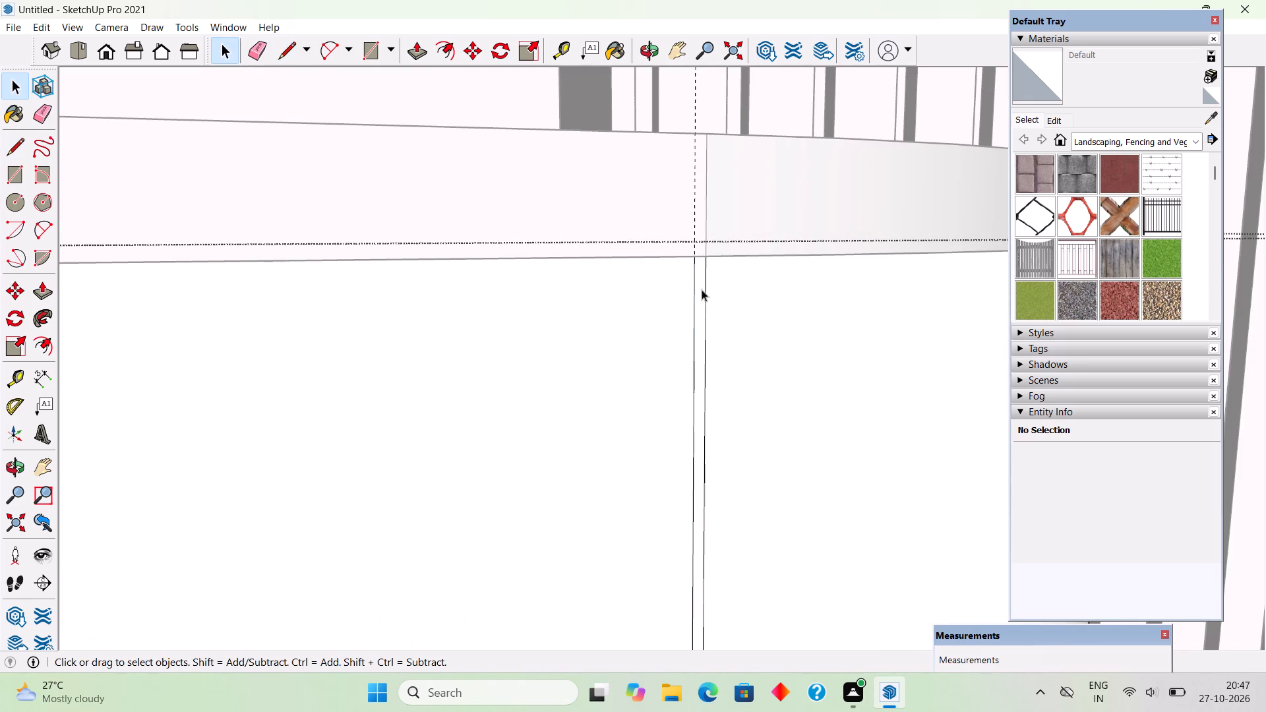
# Push/Pull the narrow strip at the raised-strip end of the ledge inward 0.3" as a matching groove and close the group.
pyautogui.click(702, 289)
pyautogui.moveTo(701, 311); pyautogui.dragTo(795, 374, button='middle')
pyautogui.press('p')
pyautogui.click(694, 328)
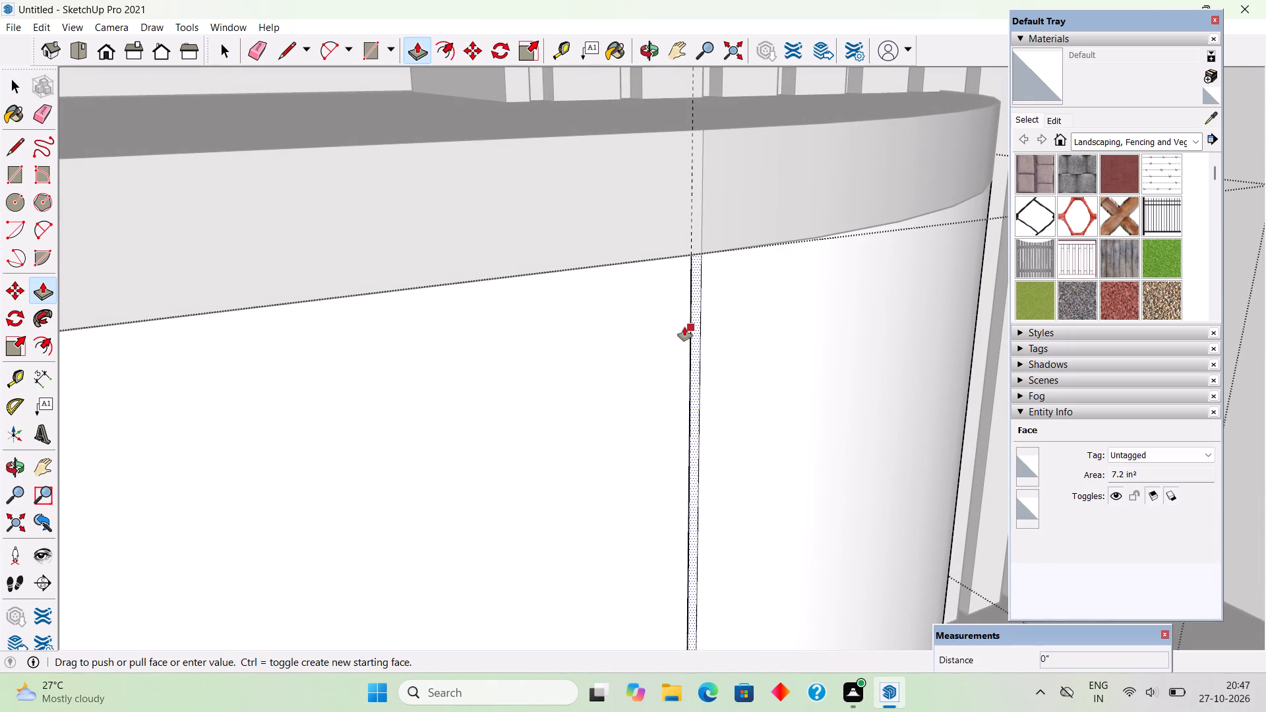
pyautogui.write('.3"')
pyautogui.press('Return')
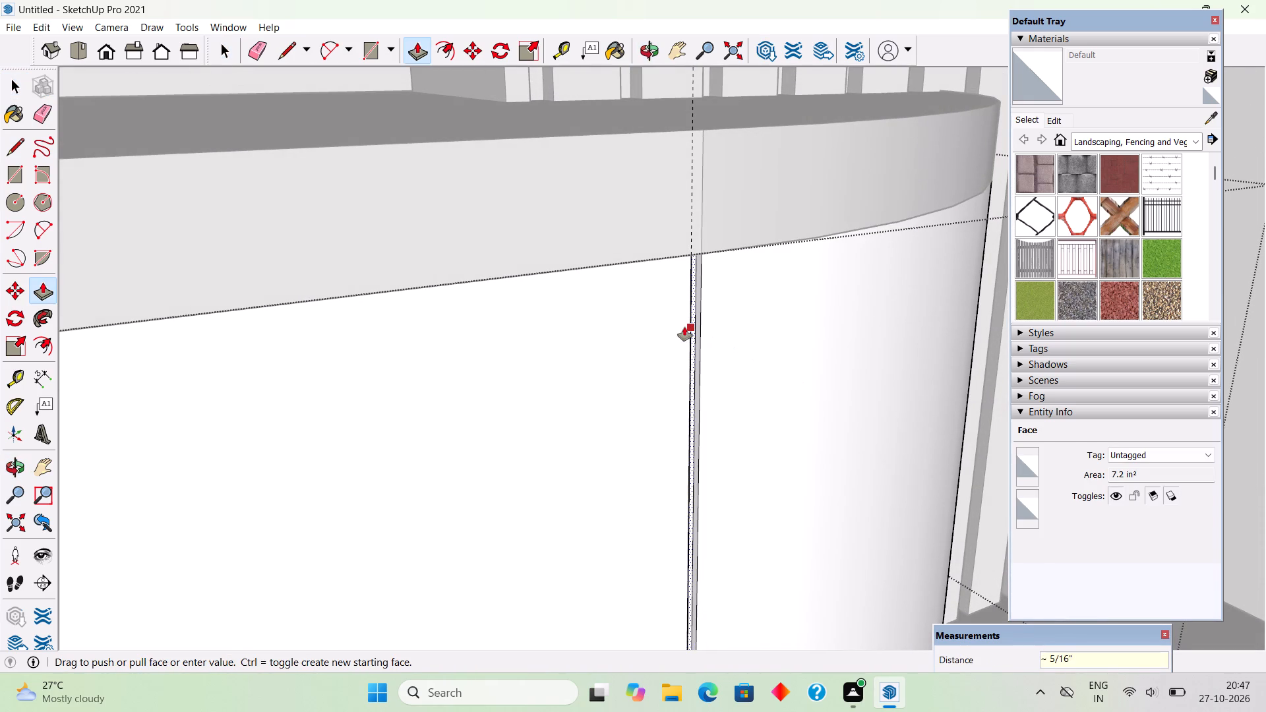
pyautogui.press('space')
pyautogui.scroll(-5, 709, 259)
pyautogui.scroll(-20, 710, 258)
pyautogui.scroll(-2, 710, 258)
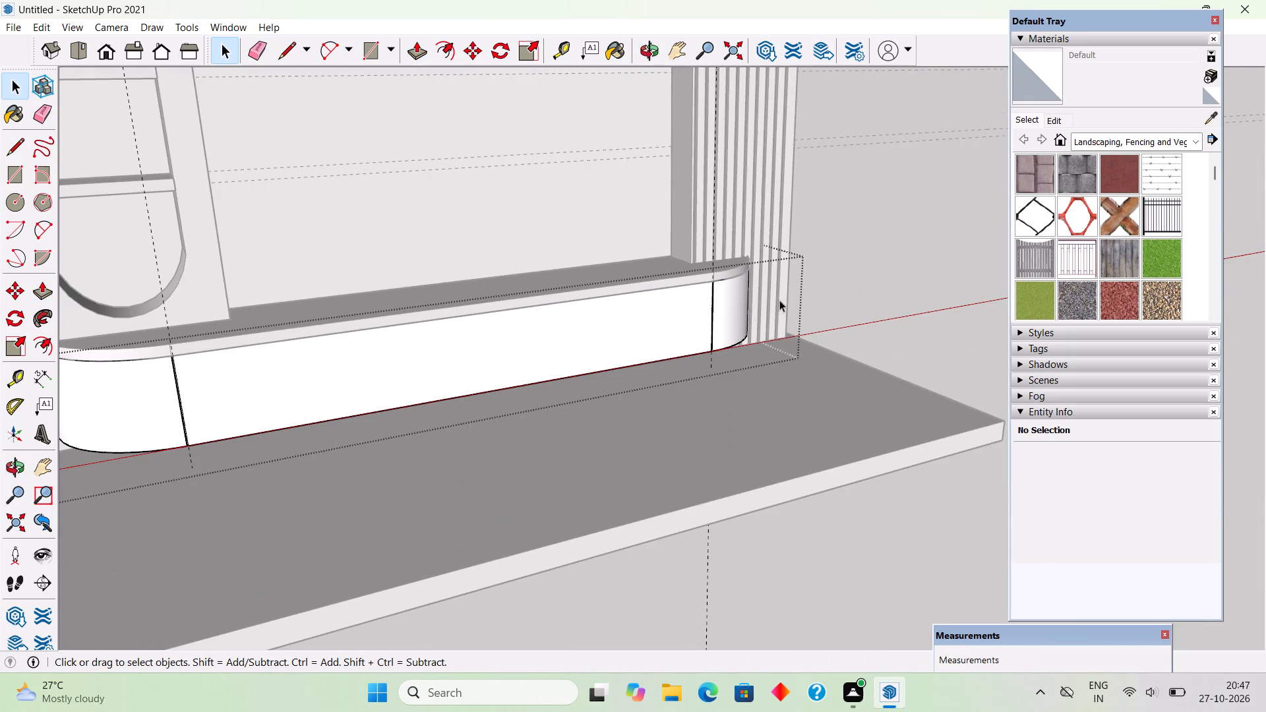
pyautogui.click(853, 223)
pyautogui.moveTo(781, 293); pyautogui.dragTo(618, 258, button='middle')
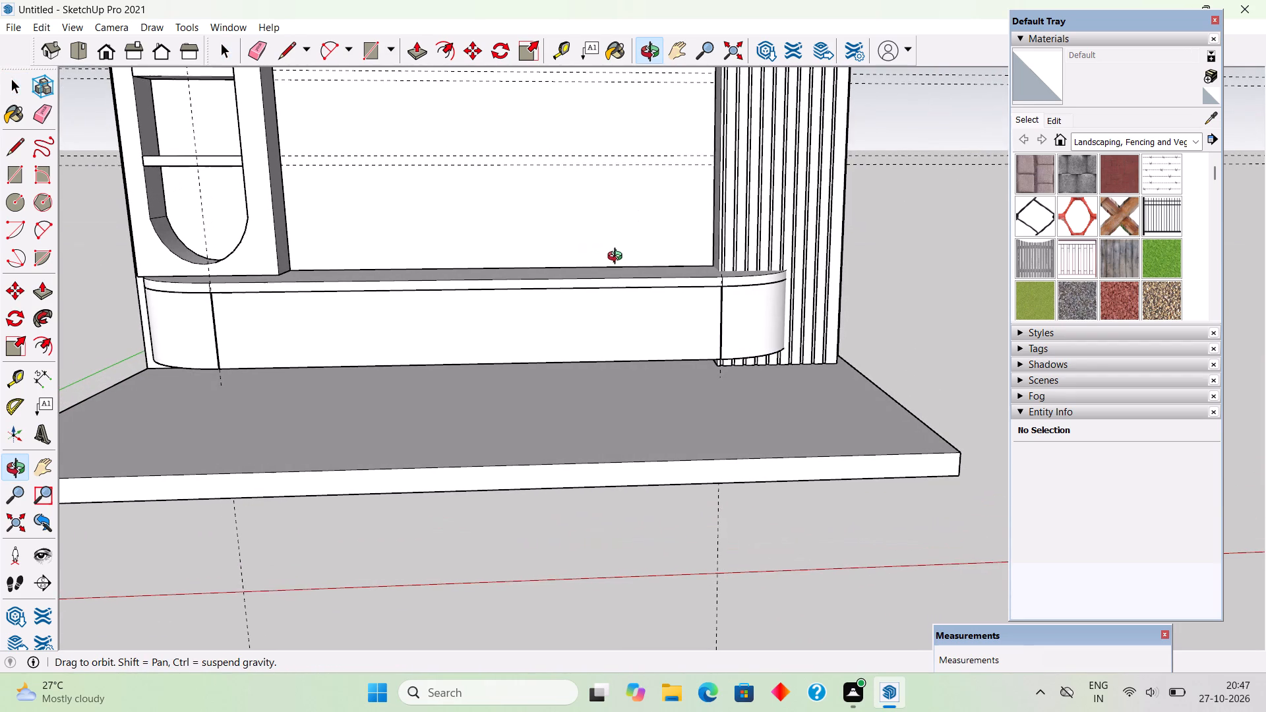
pyautogui.moveTo(618, 258); pyautogui.dragTo(617, 258, button='middle')
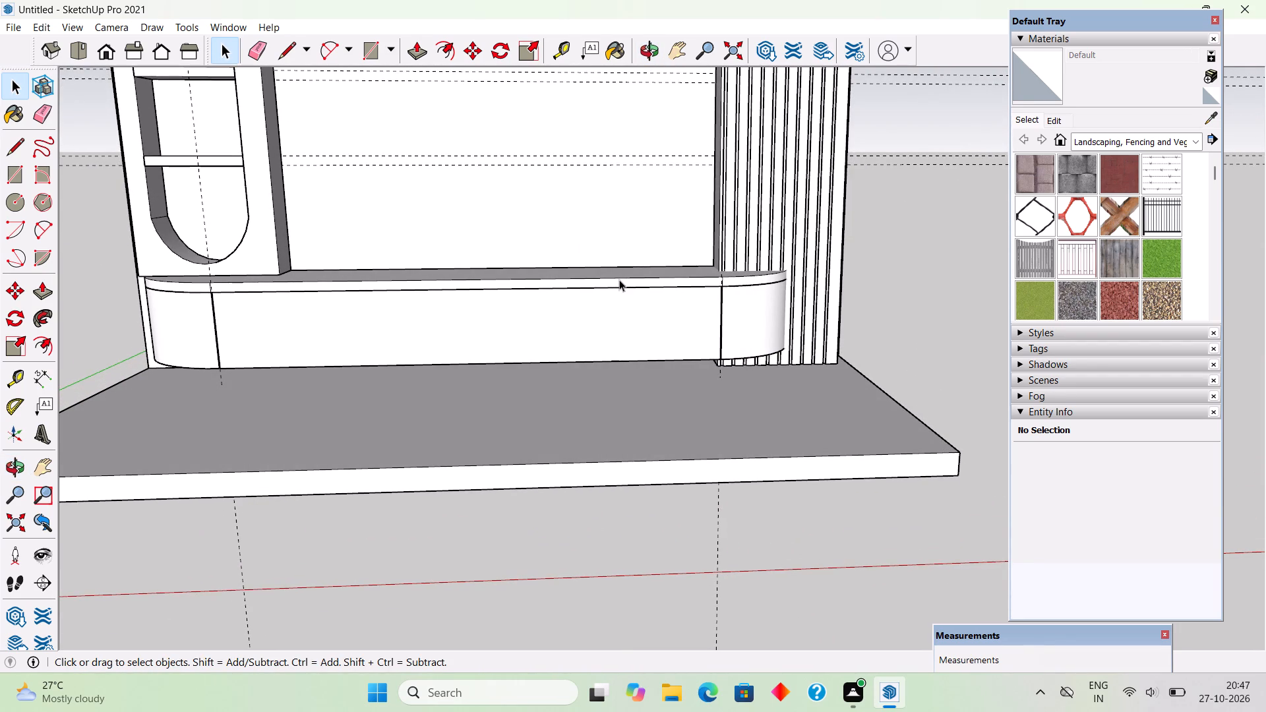
# Place a vertical guide at about the middle of the ledge front, parallel to the niche-end groove.
pyautogui.press('t')
pyautogui.scroll(2, 209, 346)
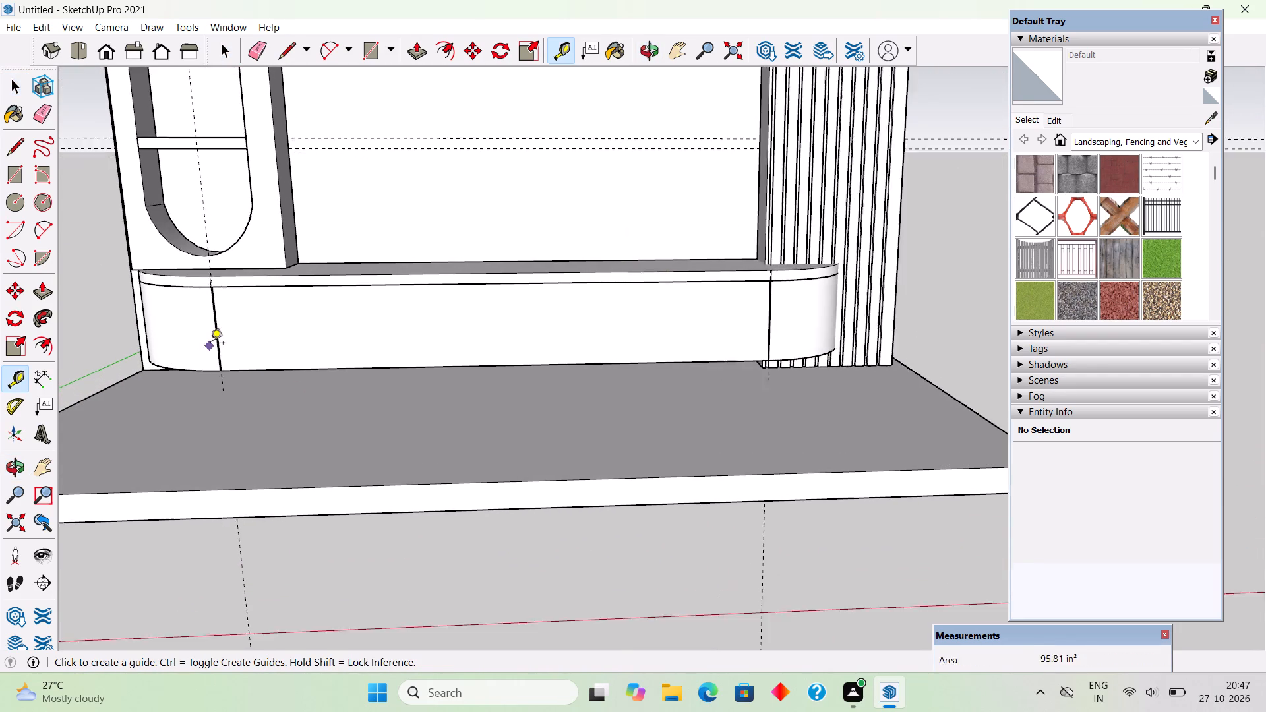
pyautogui.scroll(6, 210, 344)
pyautogui.click(220, 318)
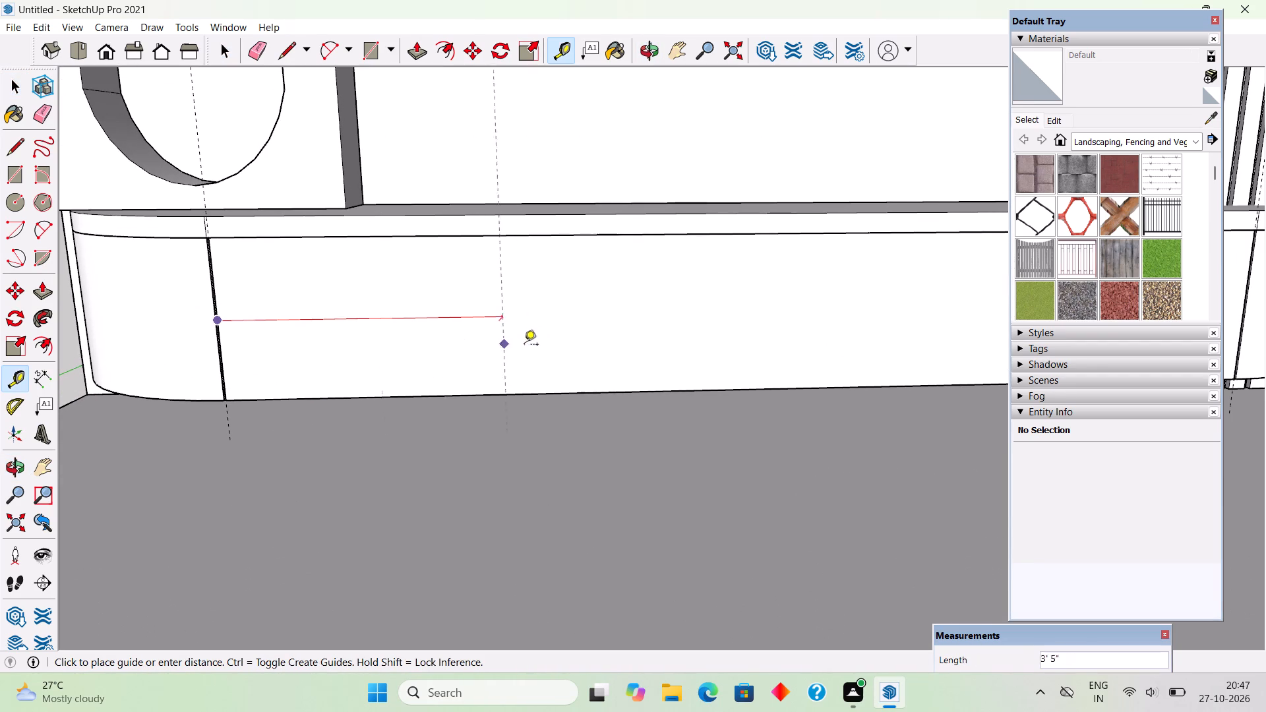
pyautogui.scroll(-12, 687, 388)
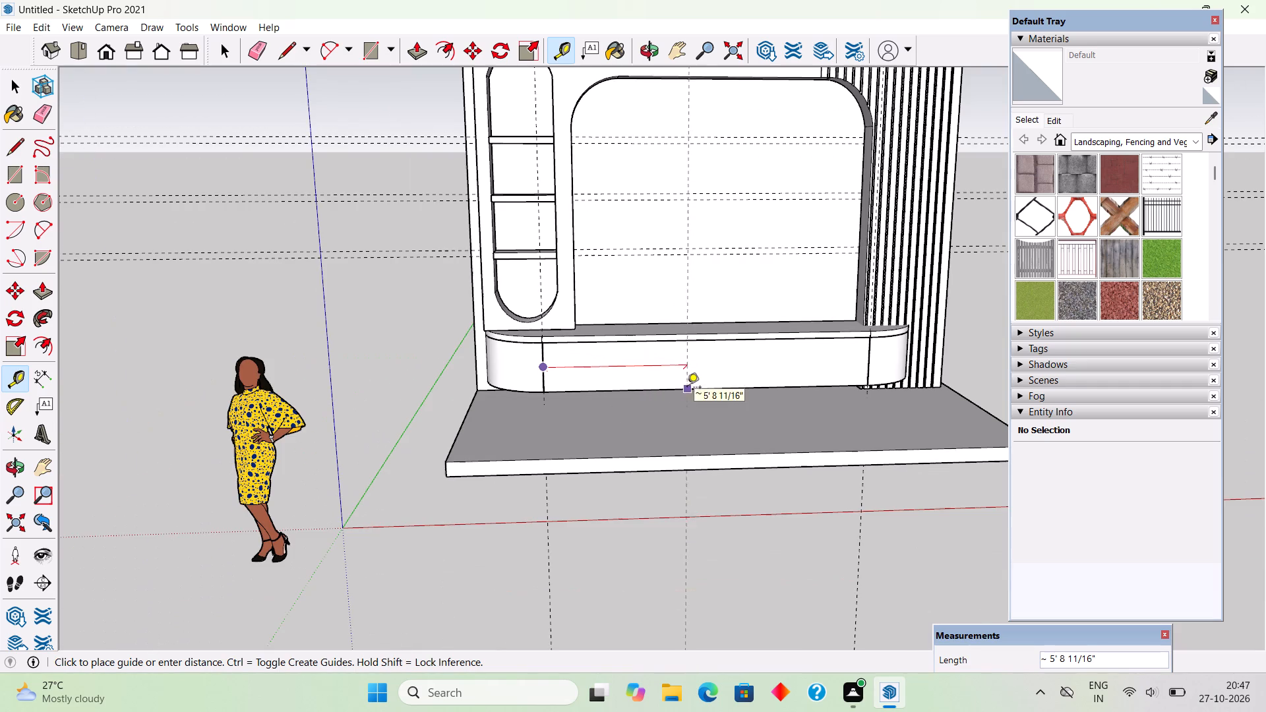
pyautogui.click(711, 389)
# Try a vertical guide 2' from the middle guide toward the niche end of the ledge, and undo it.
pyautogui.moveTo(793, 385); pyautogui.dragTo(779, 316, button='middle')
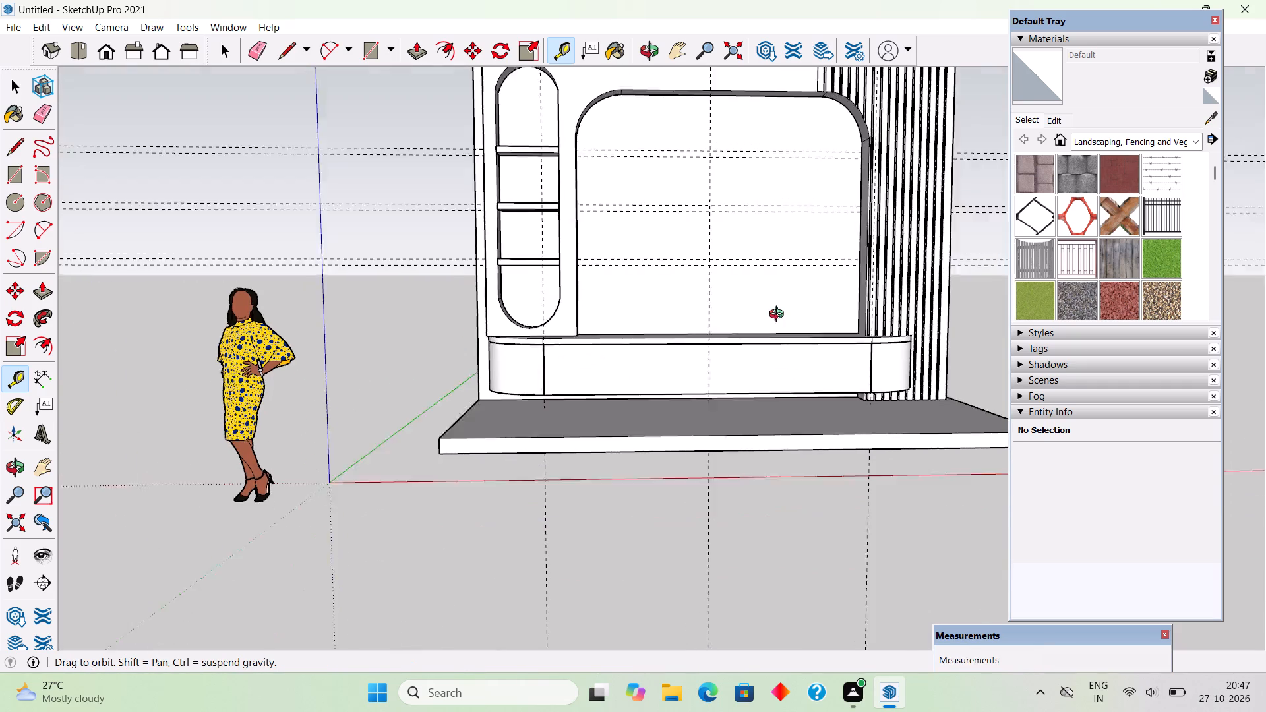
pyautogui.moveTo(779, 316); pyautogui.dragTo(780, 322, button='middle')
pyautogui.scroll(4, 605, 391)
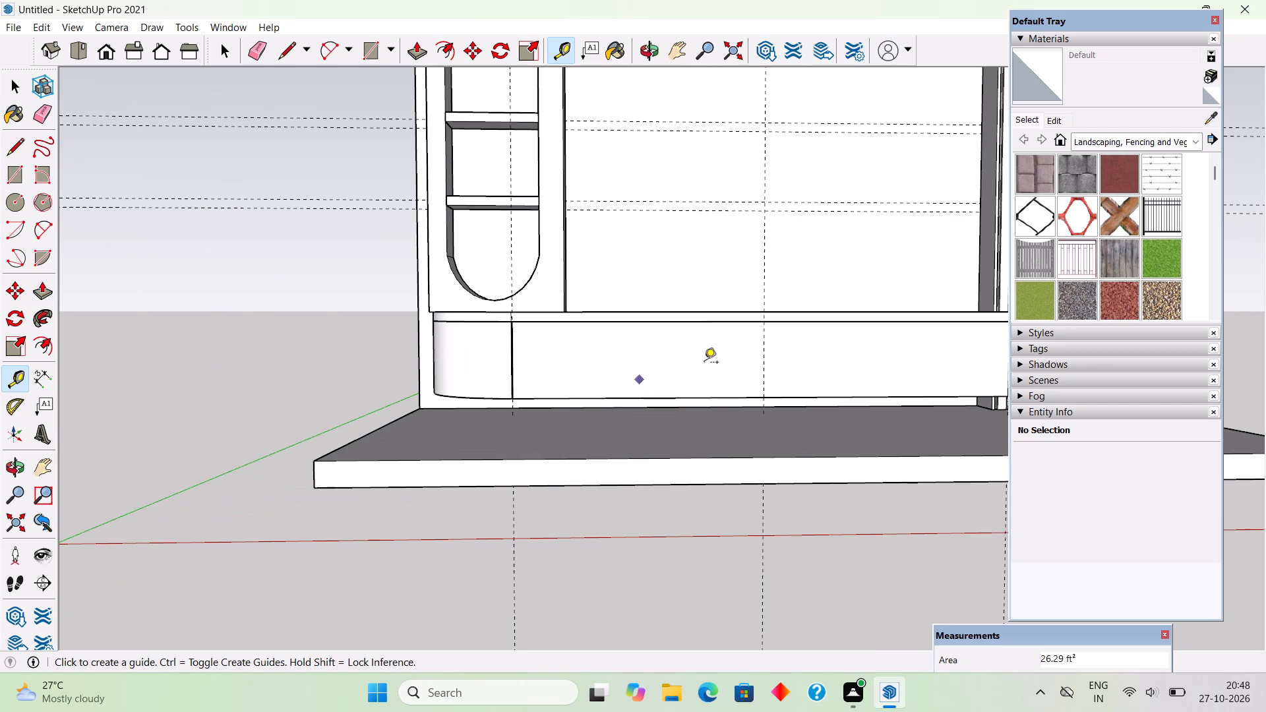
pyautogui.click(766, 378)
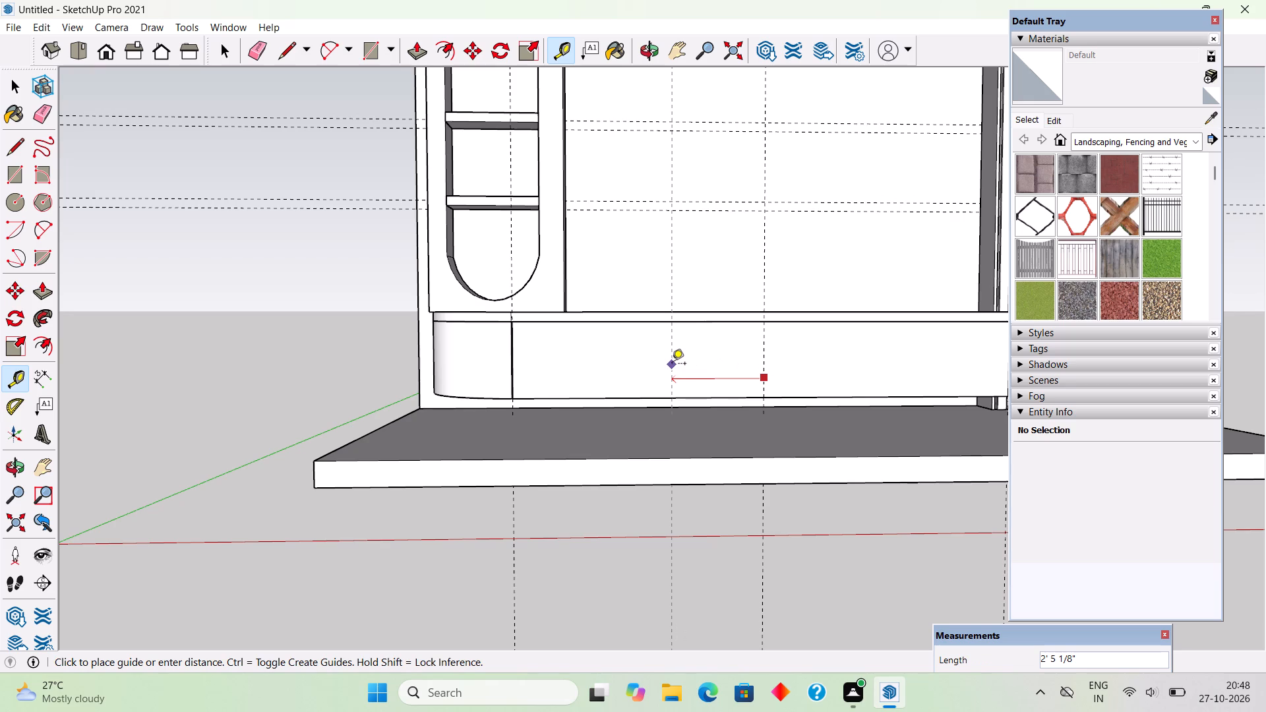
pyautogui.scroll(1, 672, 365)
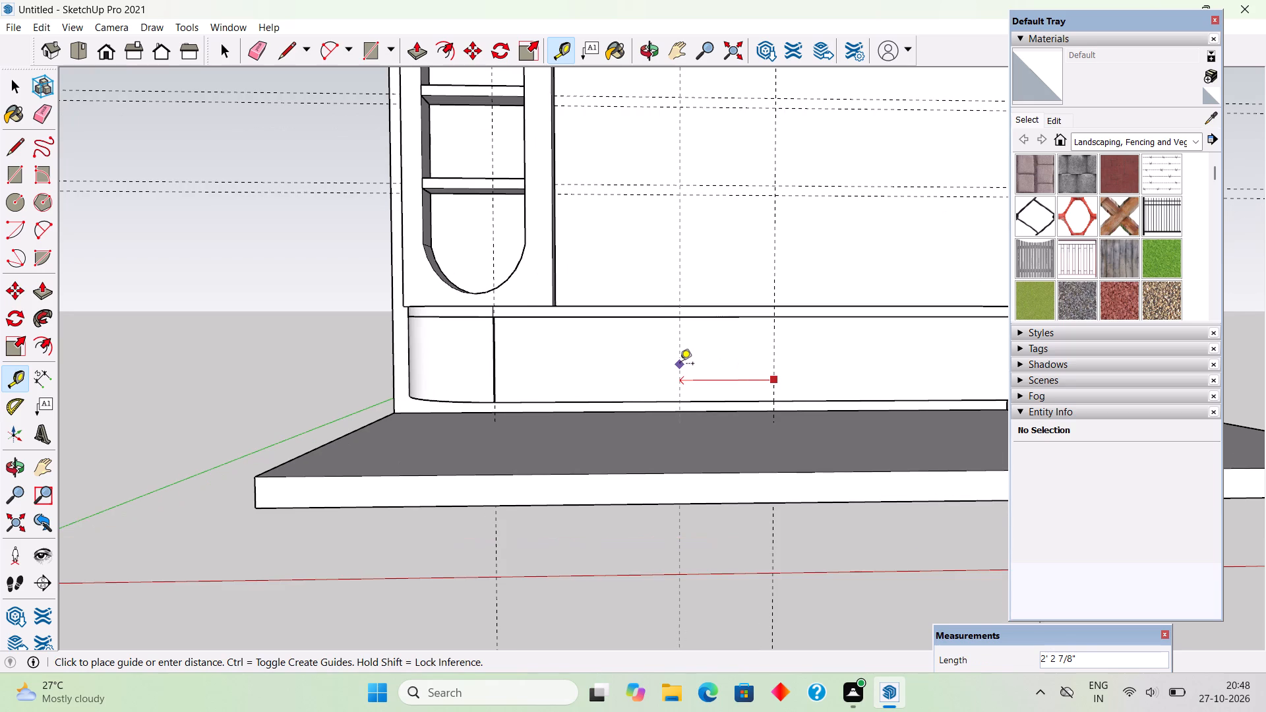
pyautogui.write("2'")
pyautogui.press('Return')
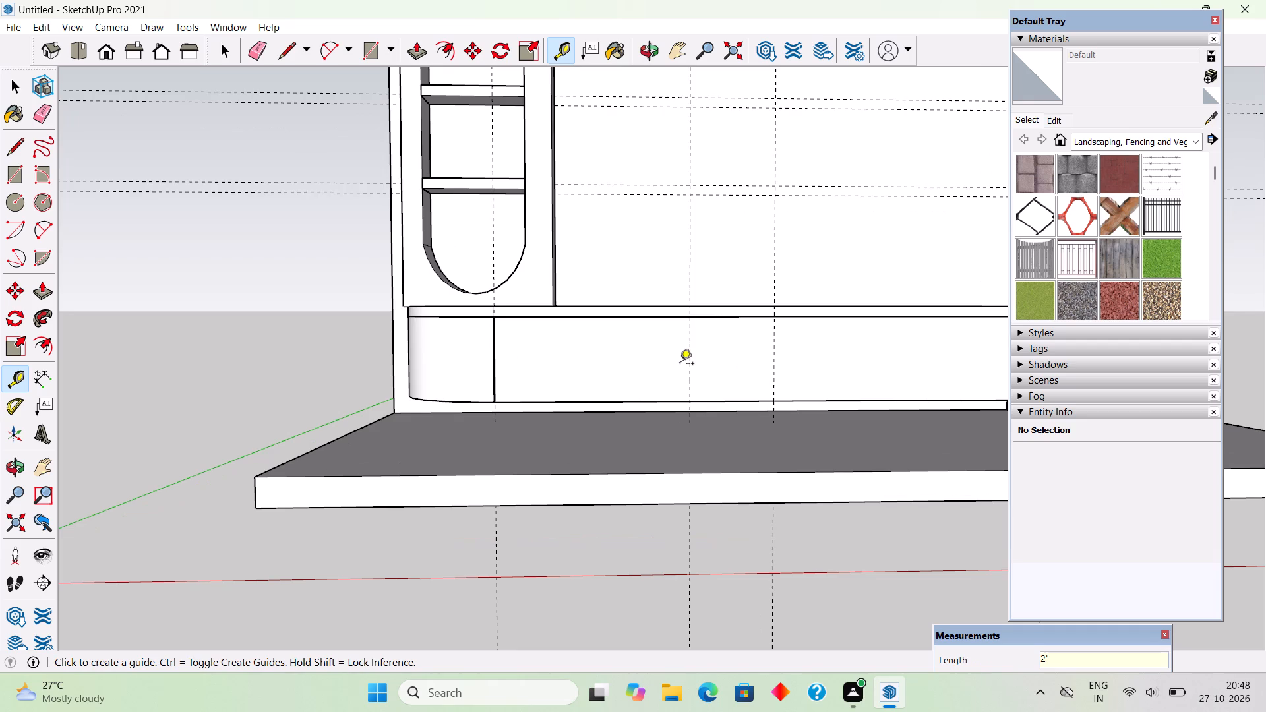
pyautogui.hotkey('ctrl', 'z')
# Place two vertical guides, each 2' from the ledge's middle guide, one toward the niche and one toward the raised strips.
pyautogui.click(769, 371)
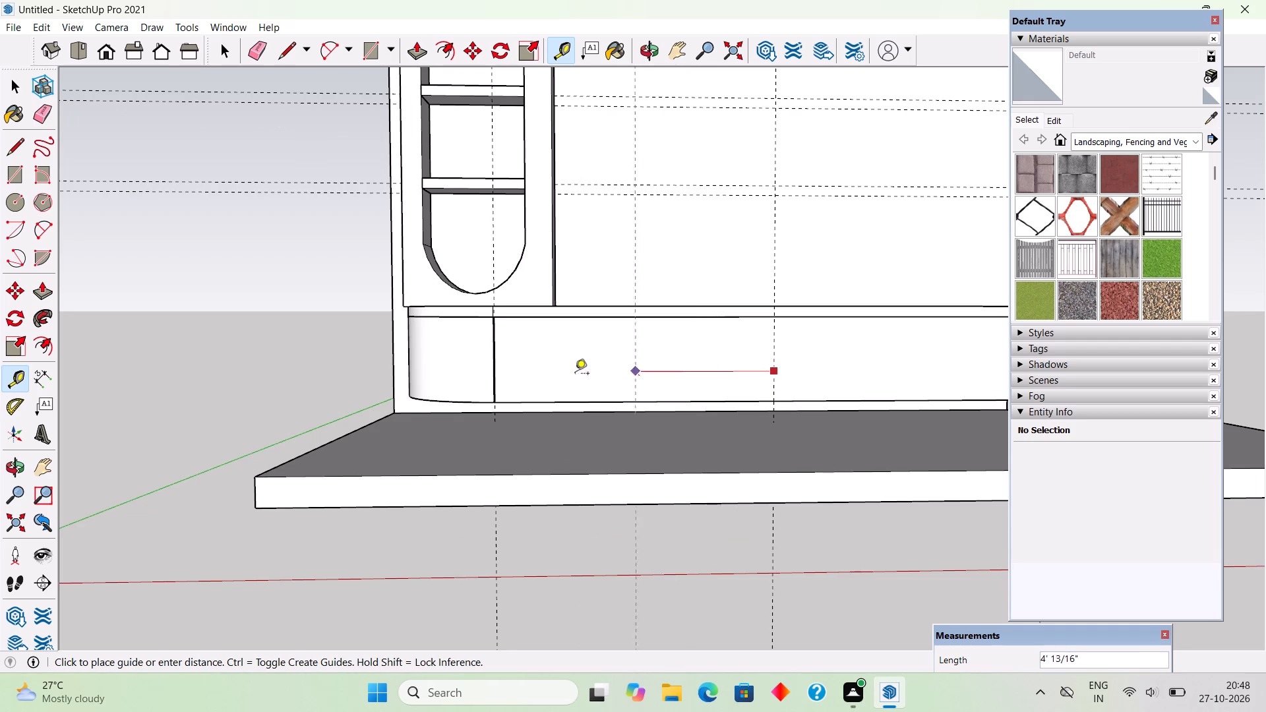
pyautogui.write("2'")
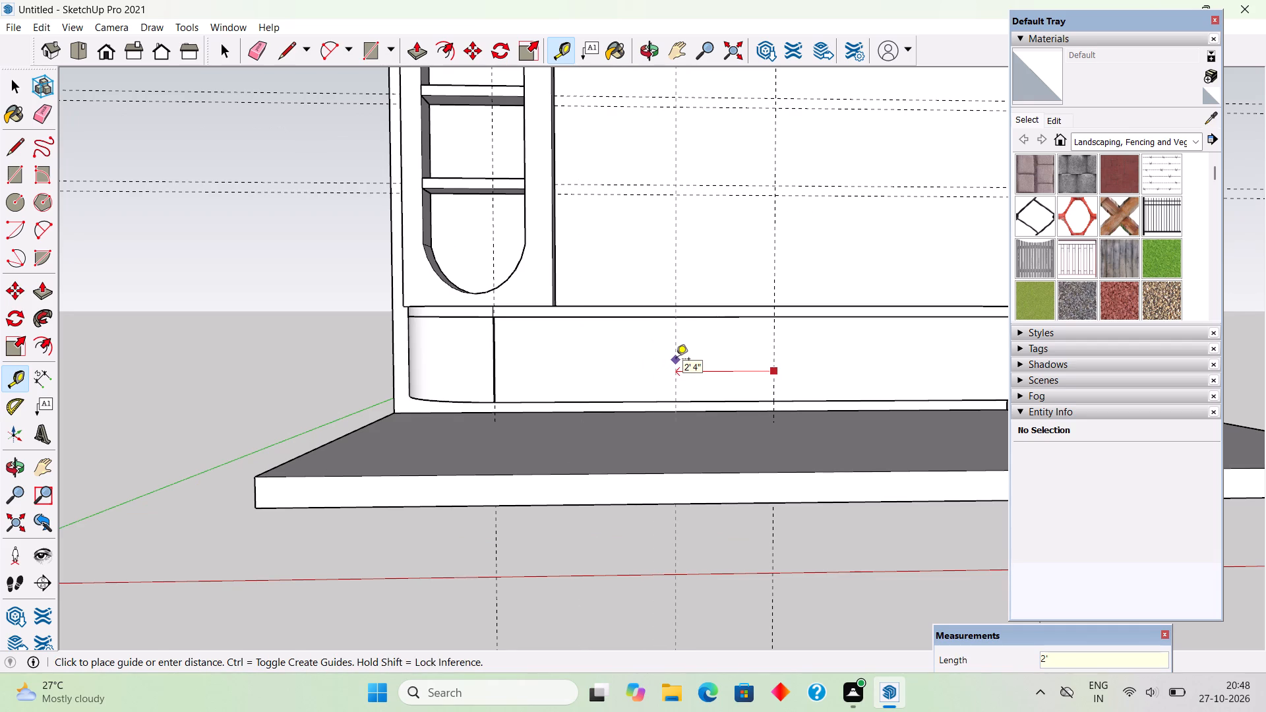
pyautogui.press('Return')
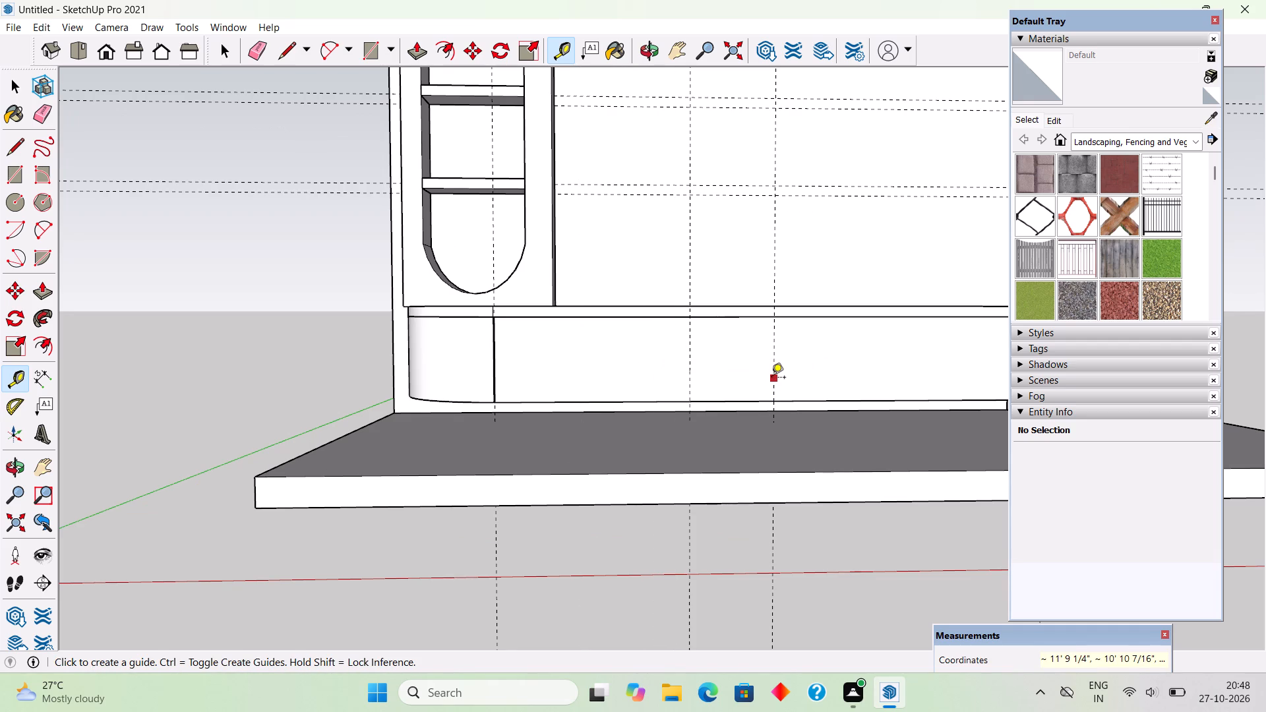
pyautogui.click(771, 378)
pyautogui.write("2'")
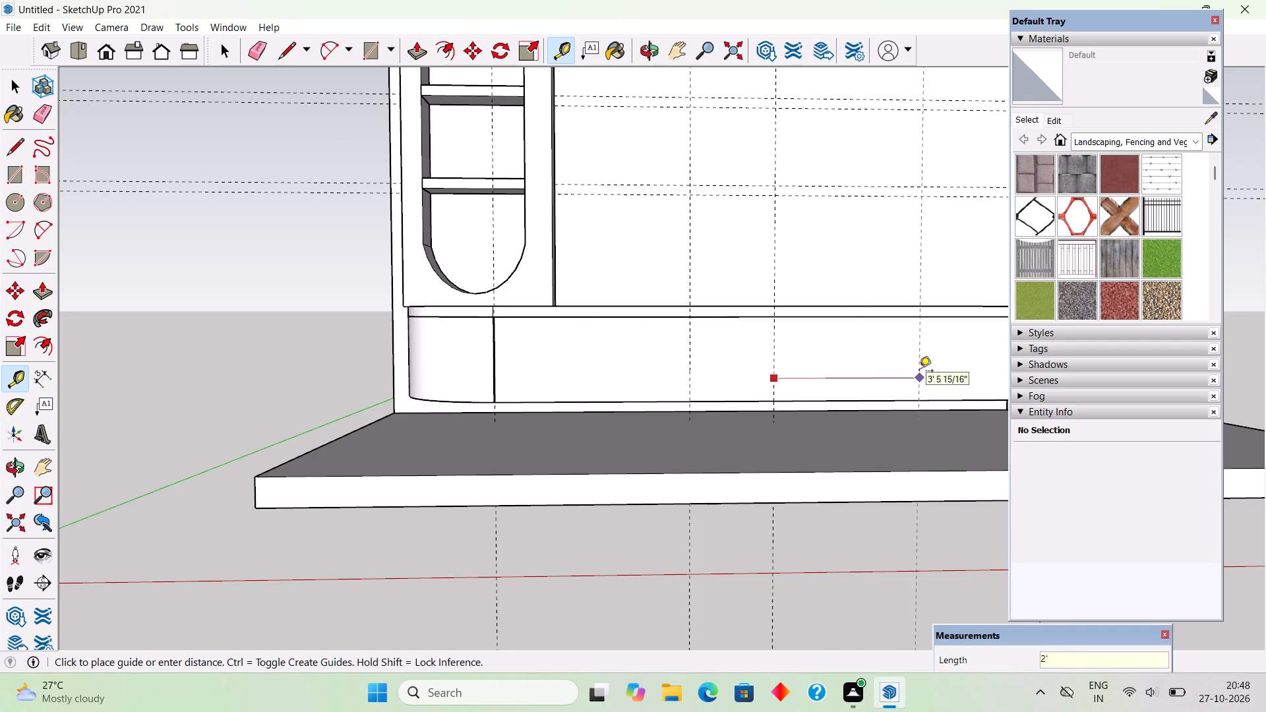
pyautogui.press('Return')
# Place another vertical guide 1' beyond the 2' guide on the raised-strip side of the ledge front.
pyautogui.scroll(-5, 853, 465)
pyautogui.scroll(-4, 637, 467)
pyautogui.moveTo(659, 558); pyautogui.dragTo(679, 614, button='middle')
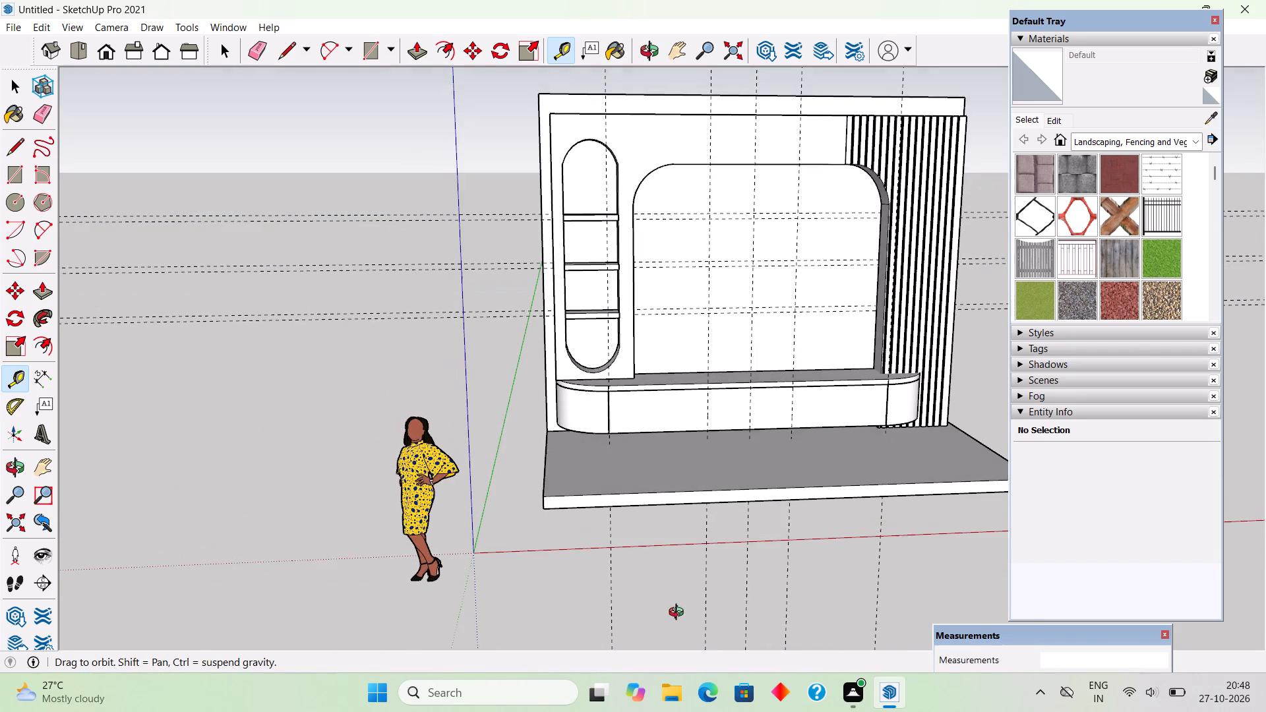
pyautogui.moveTo(679, 614); pyautogui.dragTo(680, 614, button='middle')
pyautogui.scroll(5, 756, 252)
pyautogui.moveTo(806, 351); pyautogui.dragTo(754, 262, button='middle')
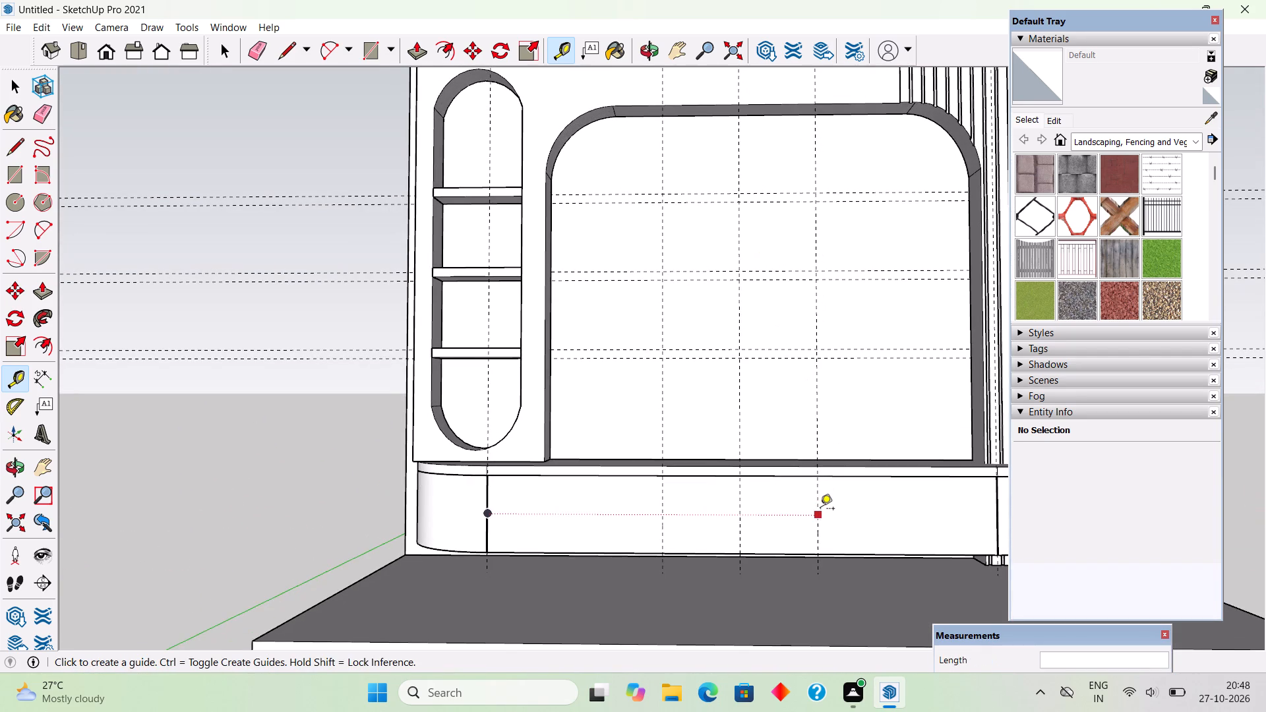
pyautogui.click(817, 496)
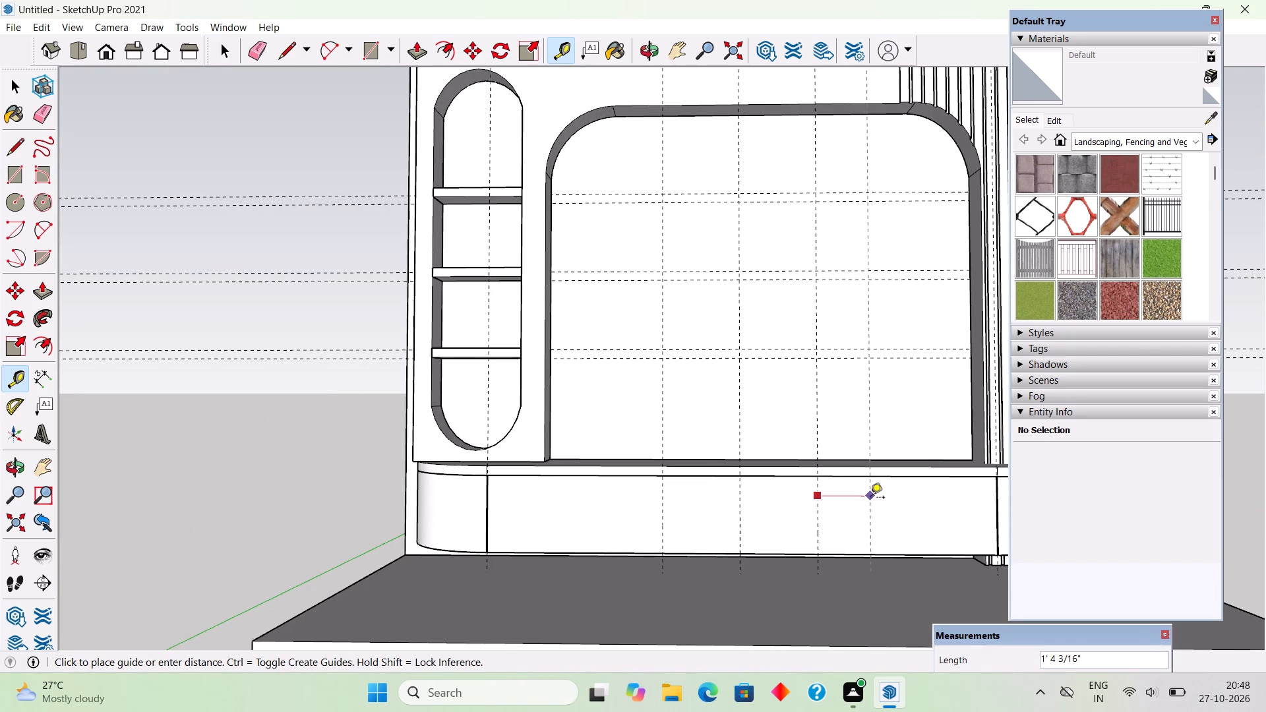
pyautogui.write("1'")
pyautogui.press('Return')
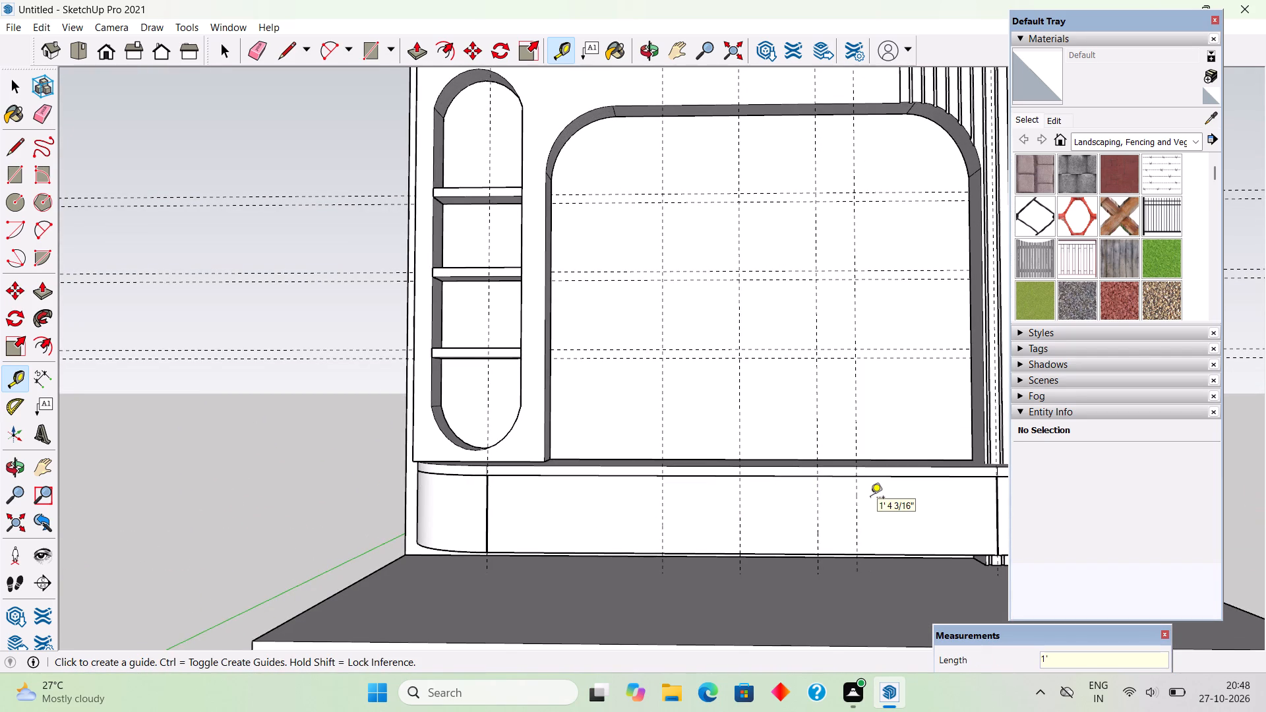
# Place a horizontal guide from the ledge front's bottom edge to about mid-height, about 1' below the upper band.
pyautogui.scroll(-2, 638, 532)
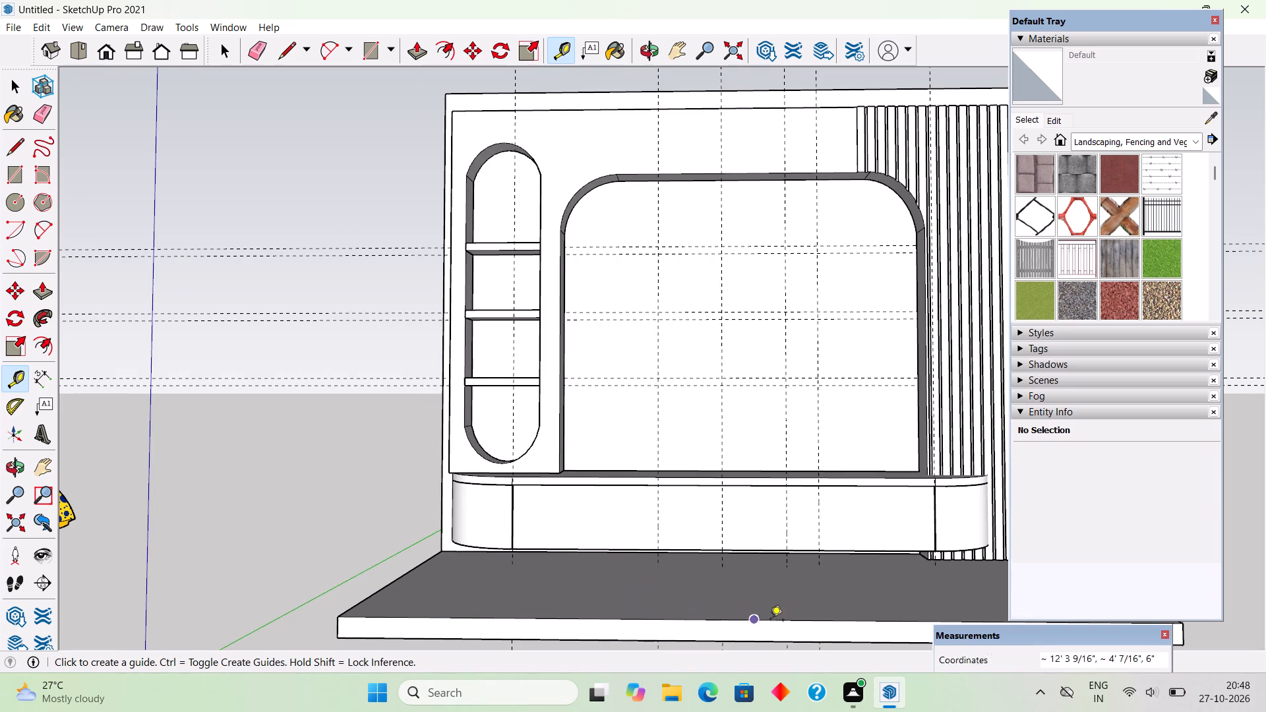
pyautogui.moveTo(796, 629); pyautogui.dragTo(834, 636, button='middle')
pyautogui.press('space')
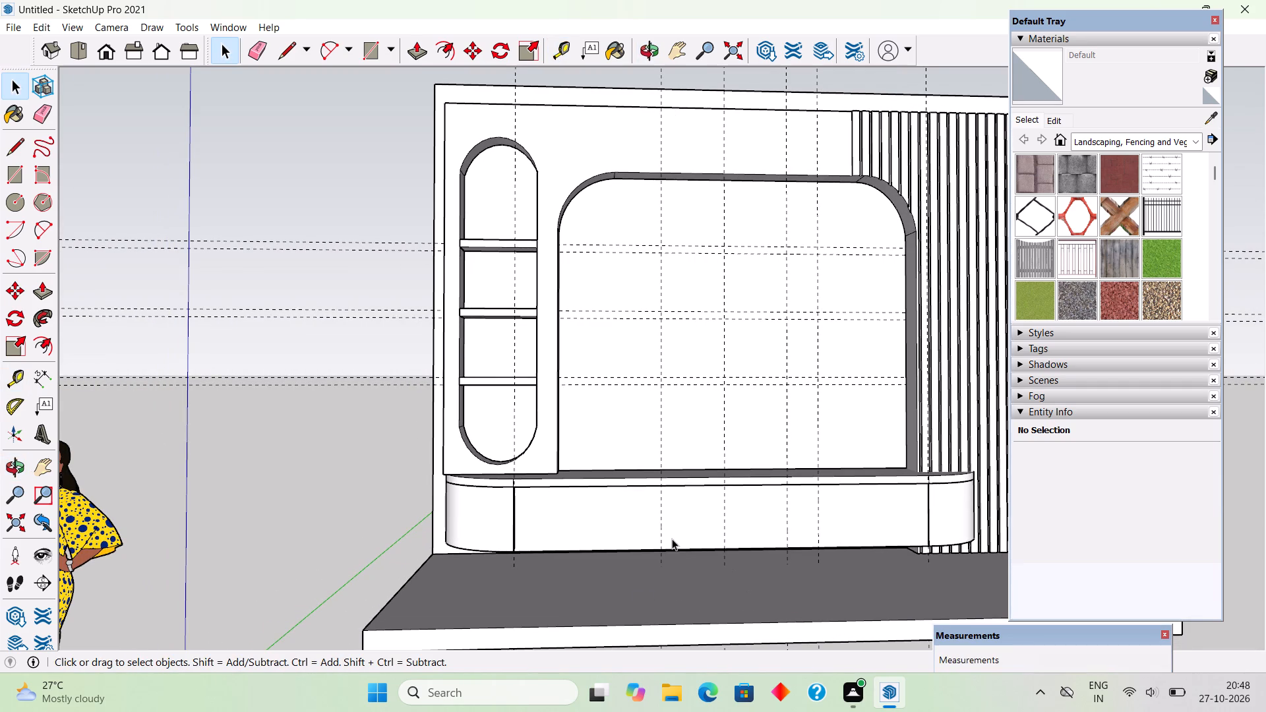
pyautogui.press('t')
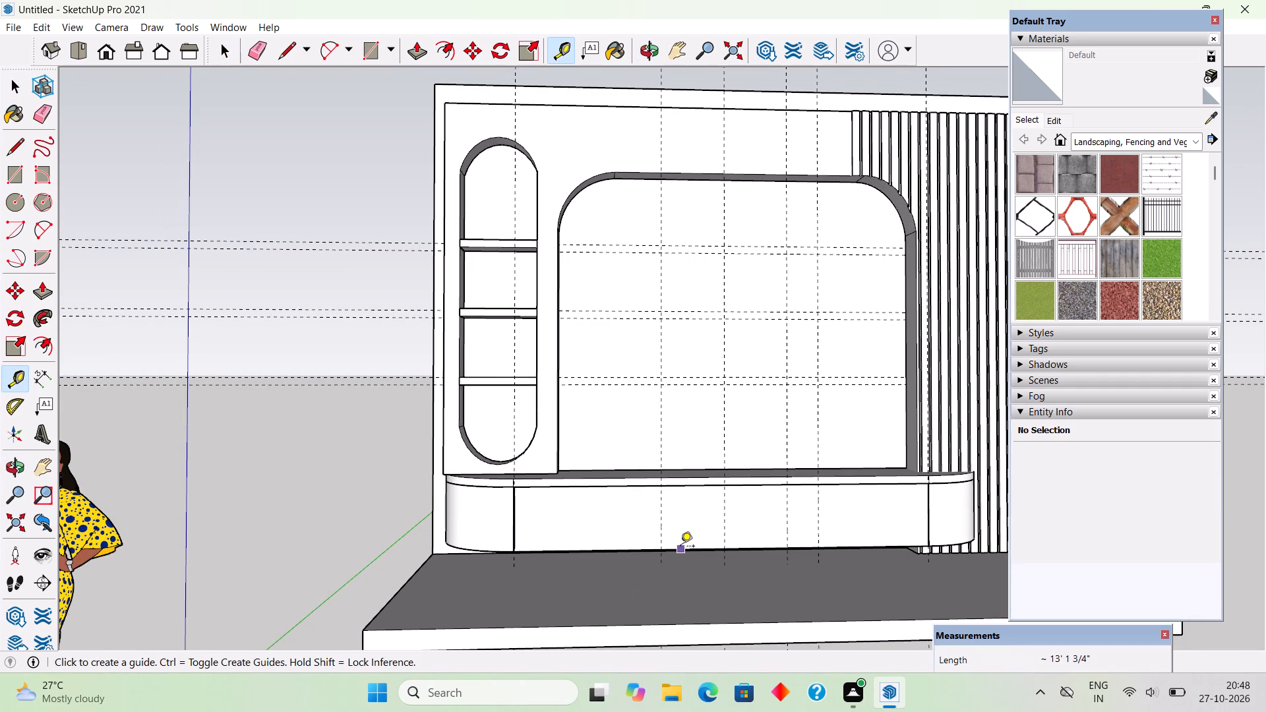
pyautogui.click(680, 547)
pyautogui.click(686, 518)
pyautogui.press('space')
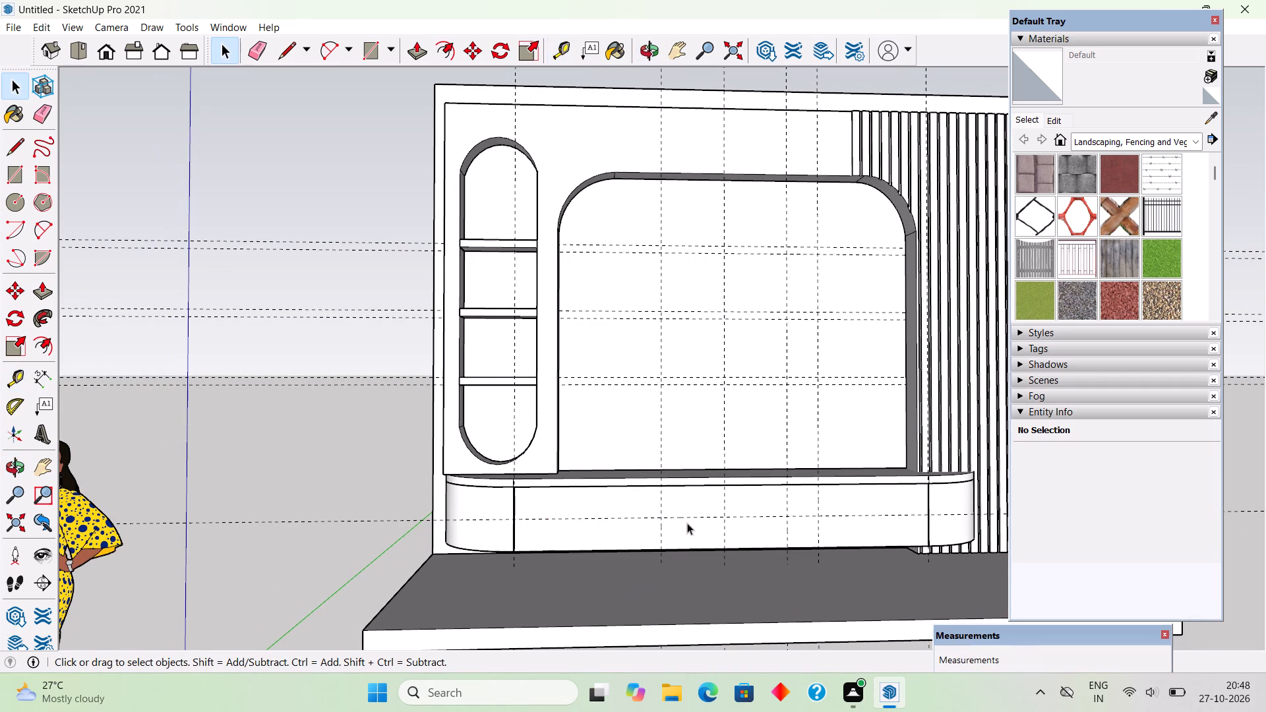
# Open the ledge group and draw a 5' by 1' rectangle from the upper band to the horizontal guide, between the outermost new vertical guides.
pyautogui.scroll(9, 727, 518)
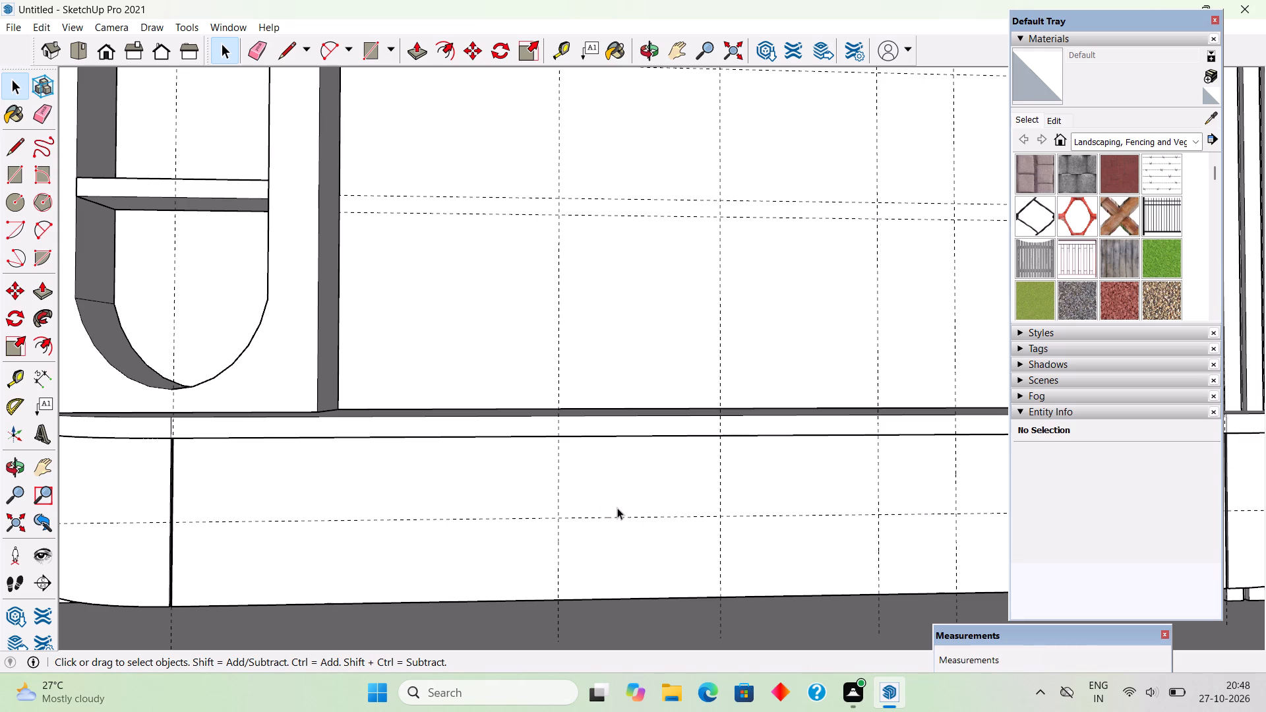
pyautogui.moveTo(617, 508); pyautogui.dragTo(614, 527, button='middle')
pyautogui.tripleClick(592, 502)
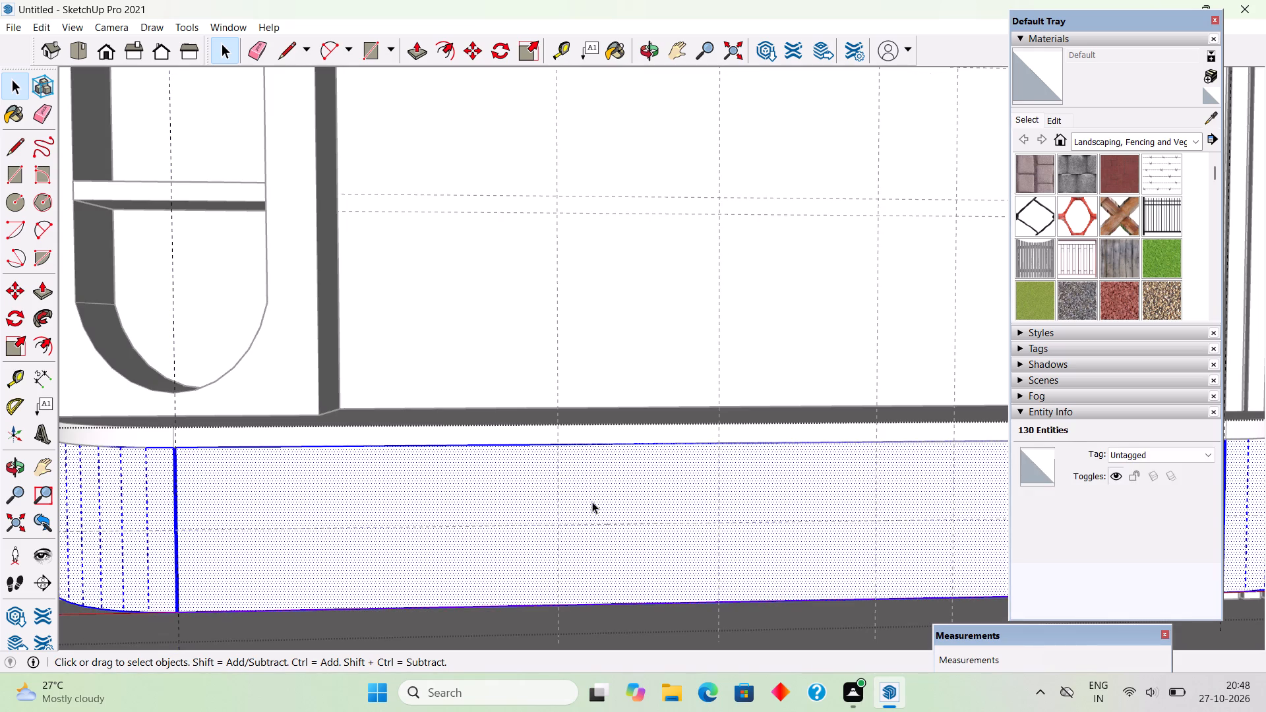
pyautogui.press('r')
pyautogui.click(558, 448)
pyautogui.scroll(-2, 556, 476)
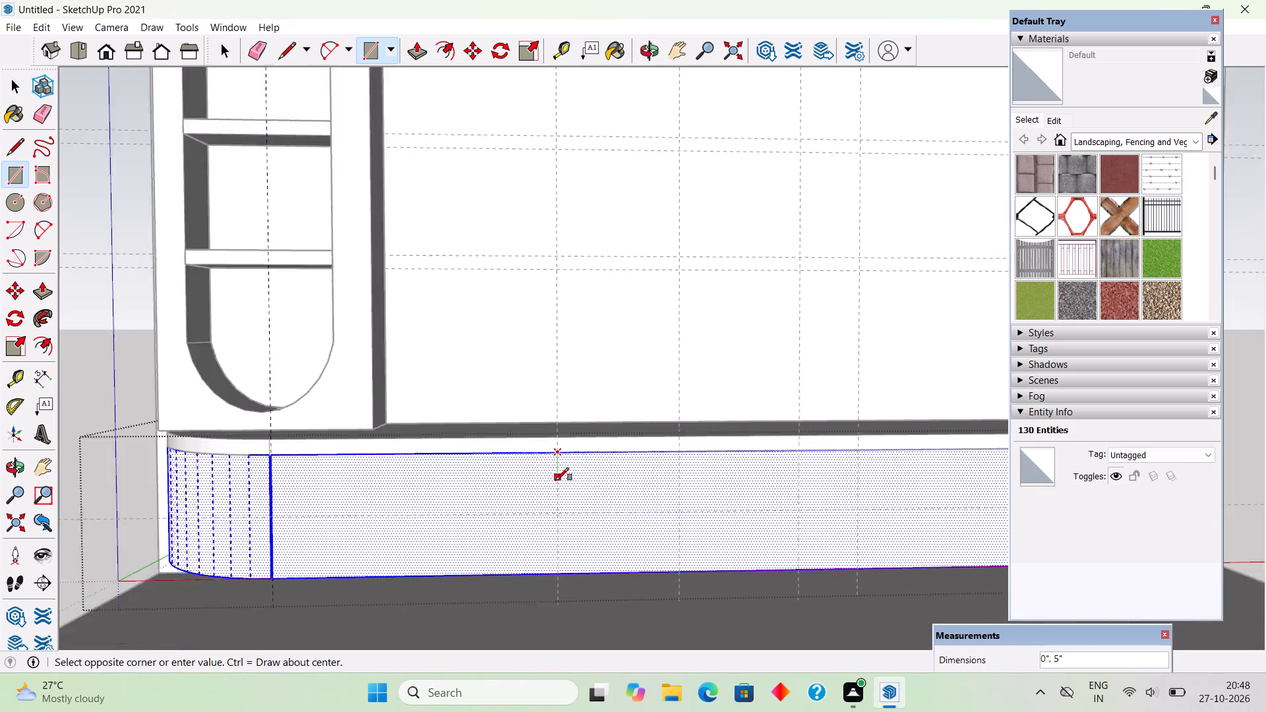
pyautogui.scroll(-5, 556, 481)
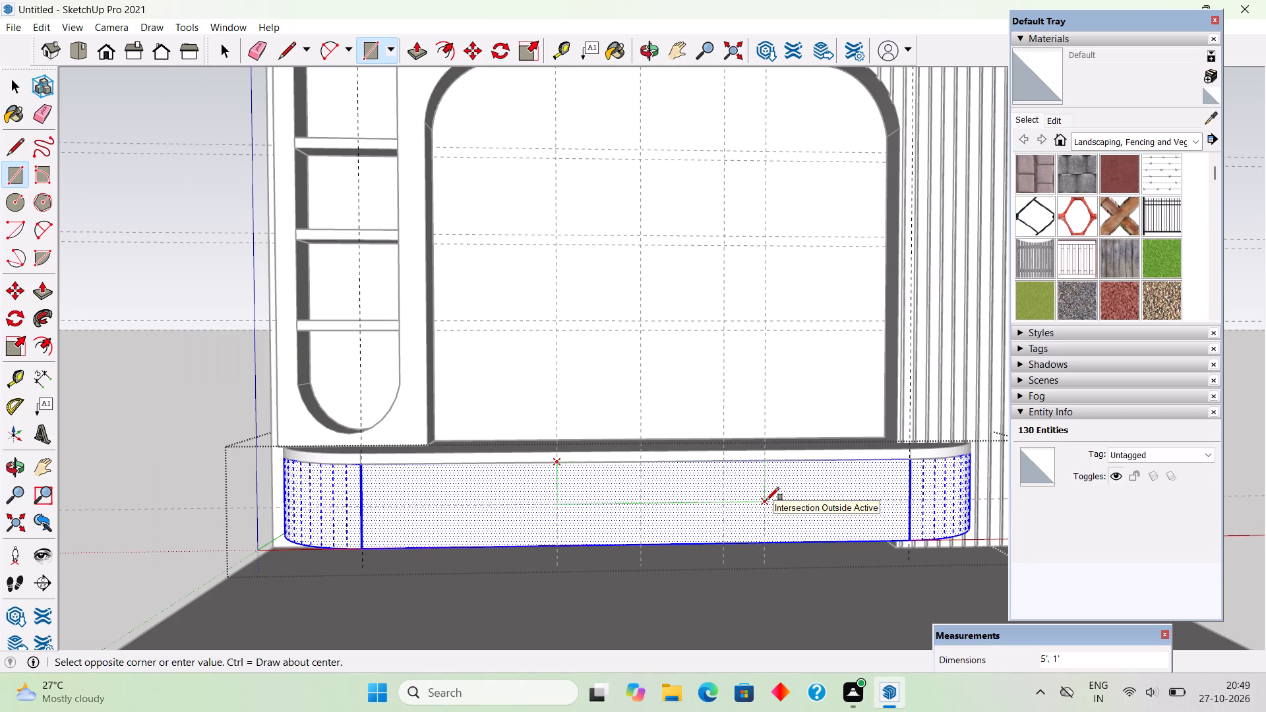
pyautogui.click(766, 500)
pyautogui.press('space')
# Push/Pull the rectangle inward about 2' 5" to form an open recess in the ledge front, and close the group.
pyautogui.moveTo(669, 507); pyautogui.dragTo(782, 494, button='middle')
pyautogui.press('p')
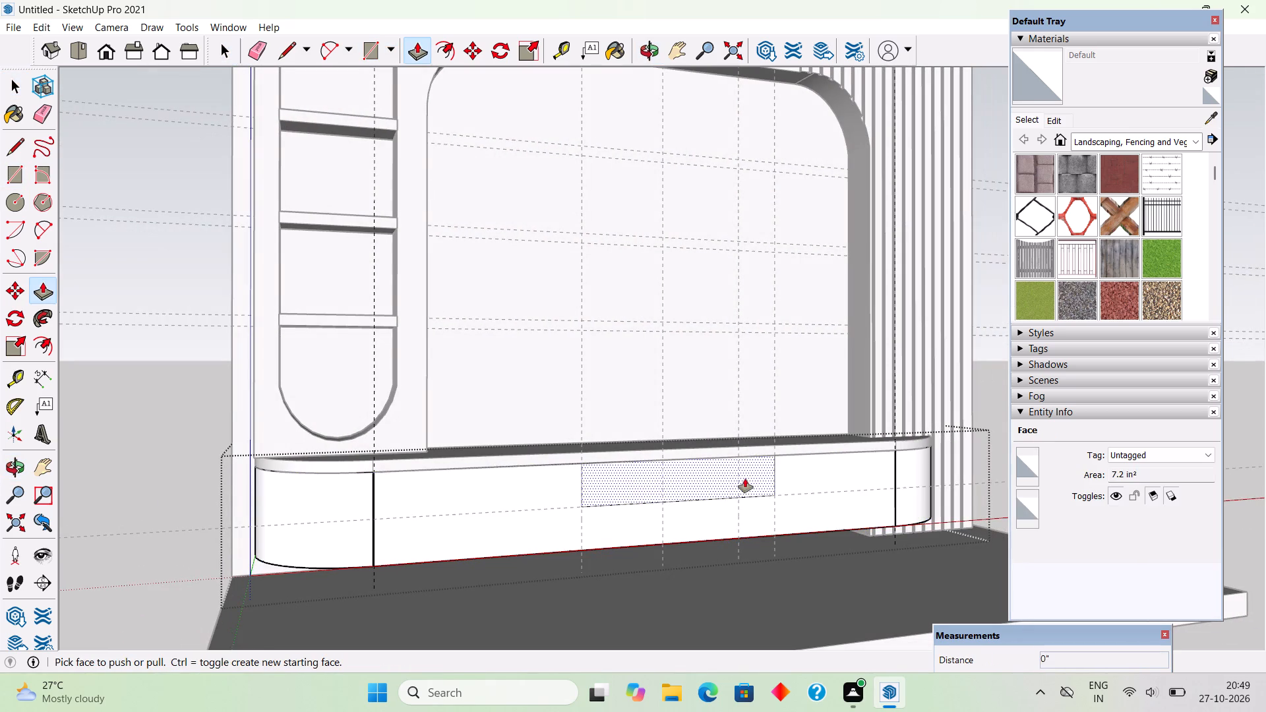
pyautogui.moveTo(745, 479); pyautogui.dragTo(669, 479)
pyautogui.press('space')
pyautogui.scroll(-5, 659, 535)
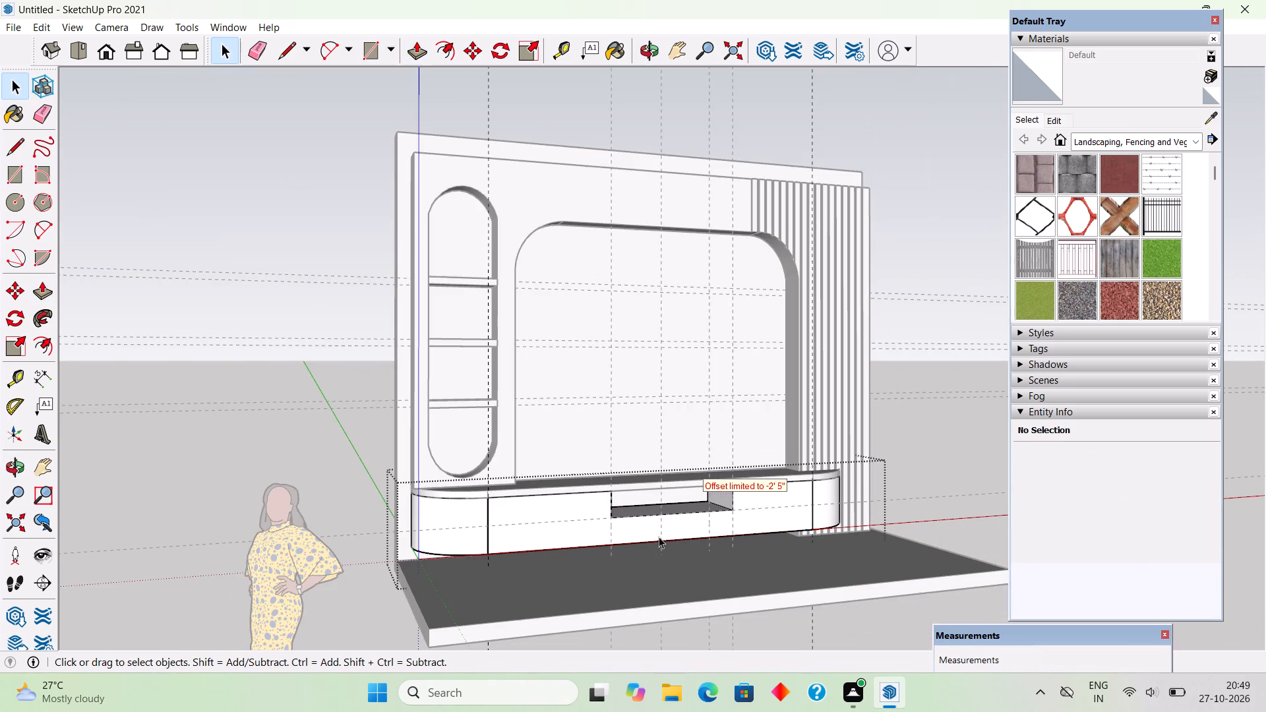
pyautogui.click(940, 400)
# Reopen the ledge group and place a vertical guide 0.3" inward from the recess's niche-side edge line.
pyautogui.moveTo(744, 477); pyautogui.dragTo(634, 446, button='middle')
pyautogui.scroll(3, 617, 540)
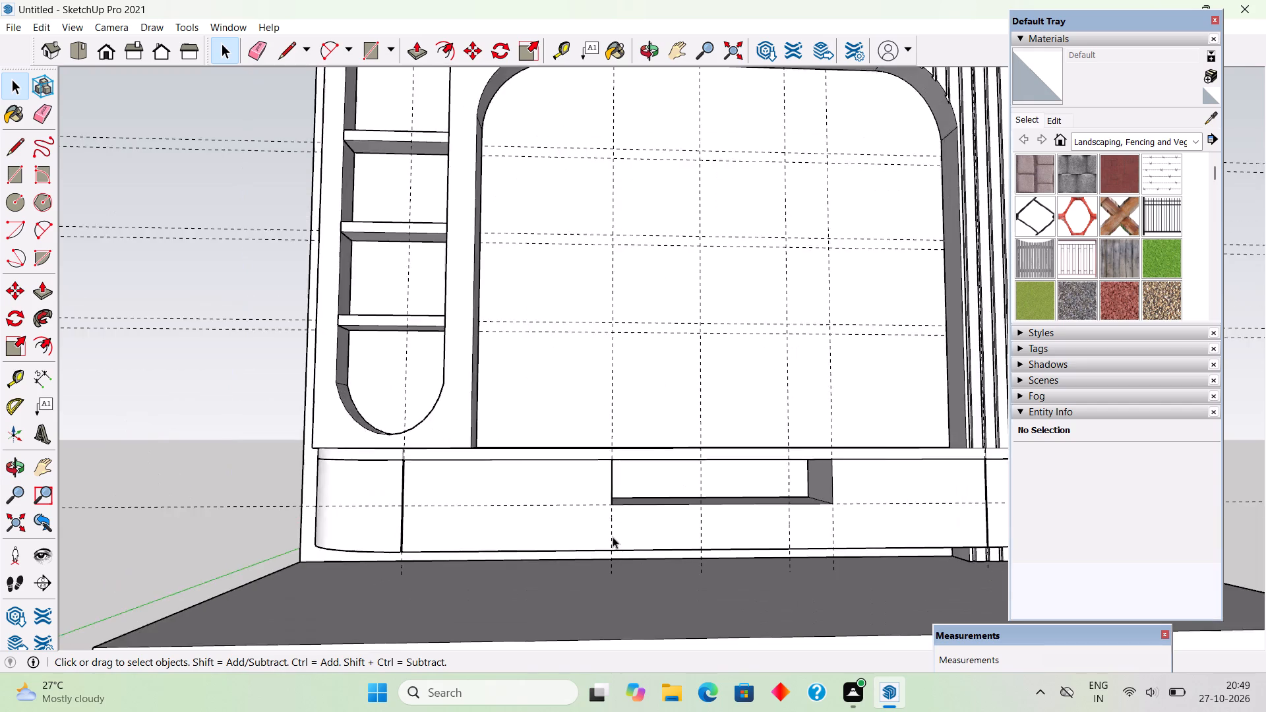
pyautogui.scroll(7, 613, 537)
pyautogui.tripleClick(513, 500)
pyautogui.scroll(2, 619, 519)
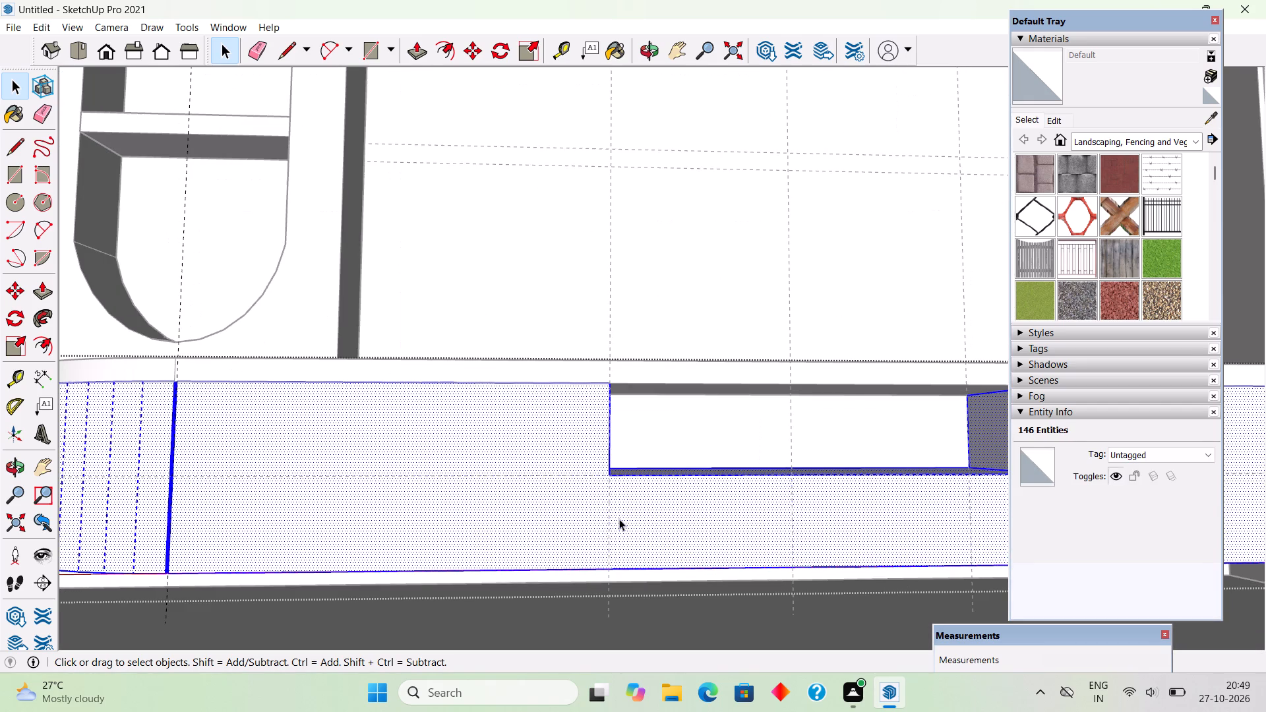
pyautogui.press('t')
pyautogui.click(607, 530)
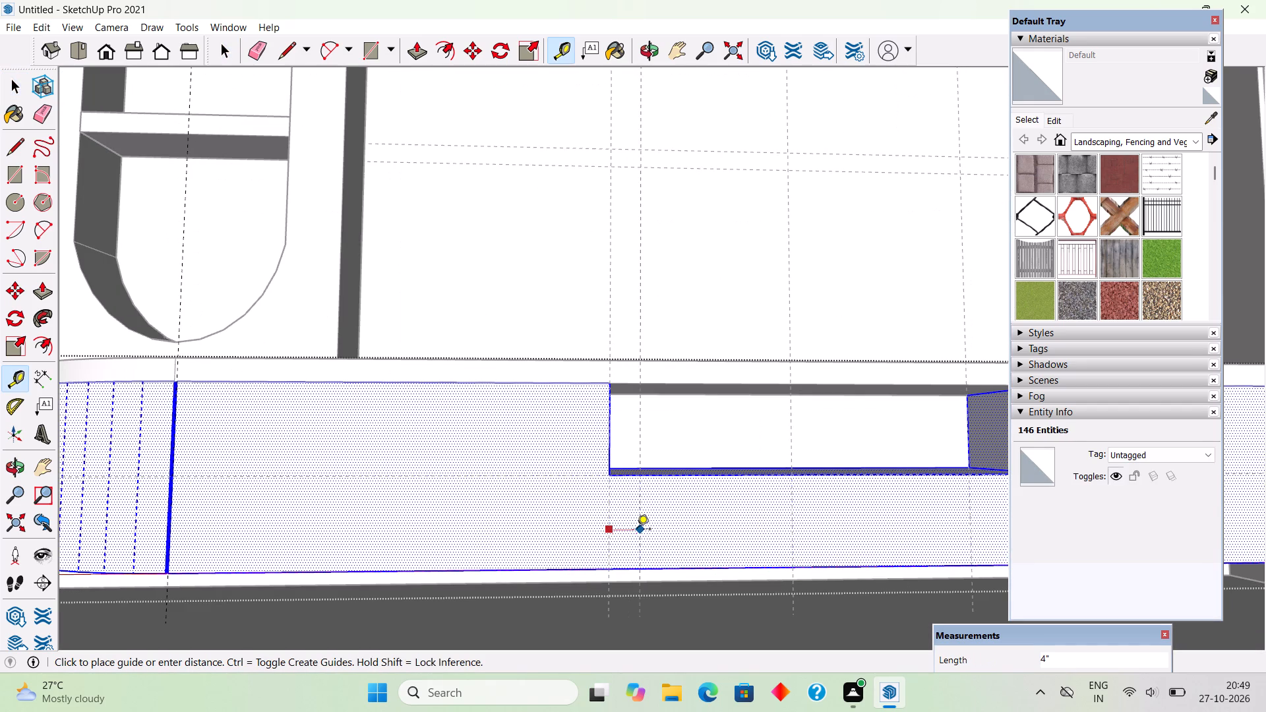
pyautogui.press('.')
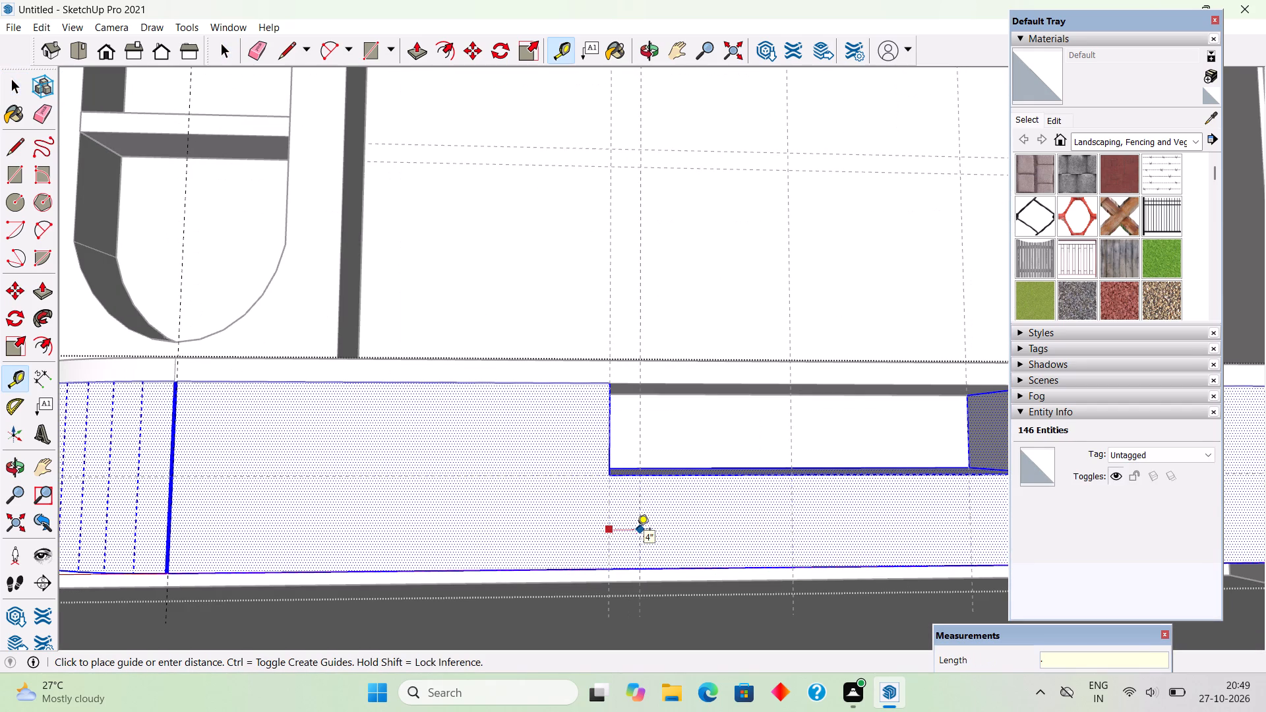
pyautogui.write('3"')
pyautogui.press('Return')
# Place a vertical guide 0.3" inward from the recess's edge line on the raised-strip side.
pyautogui.scroll(-2, 637, 530)
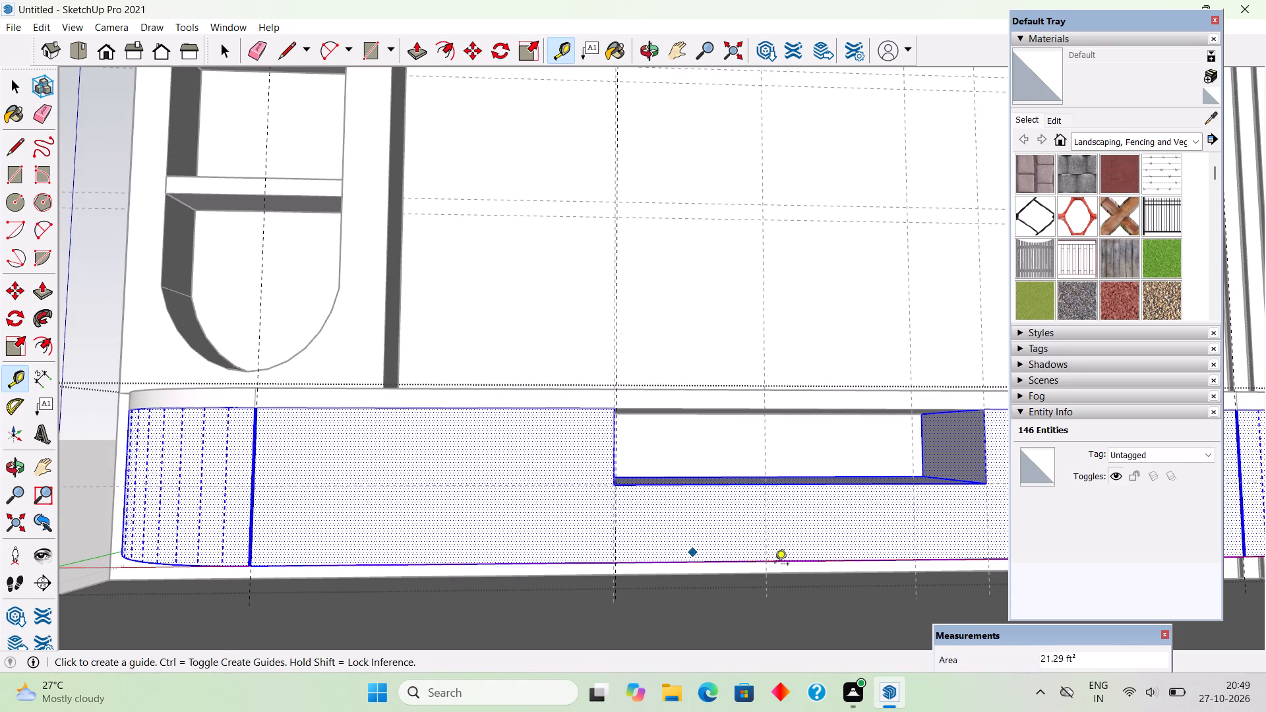
pyautogui.scroll(-2, 713, 549)
pyautogui.scroll(3, 928, 539)
pyautogui.click(944, 527)
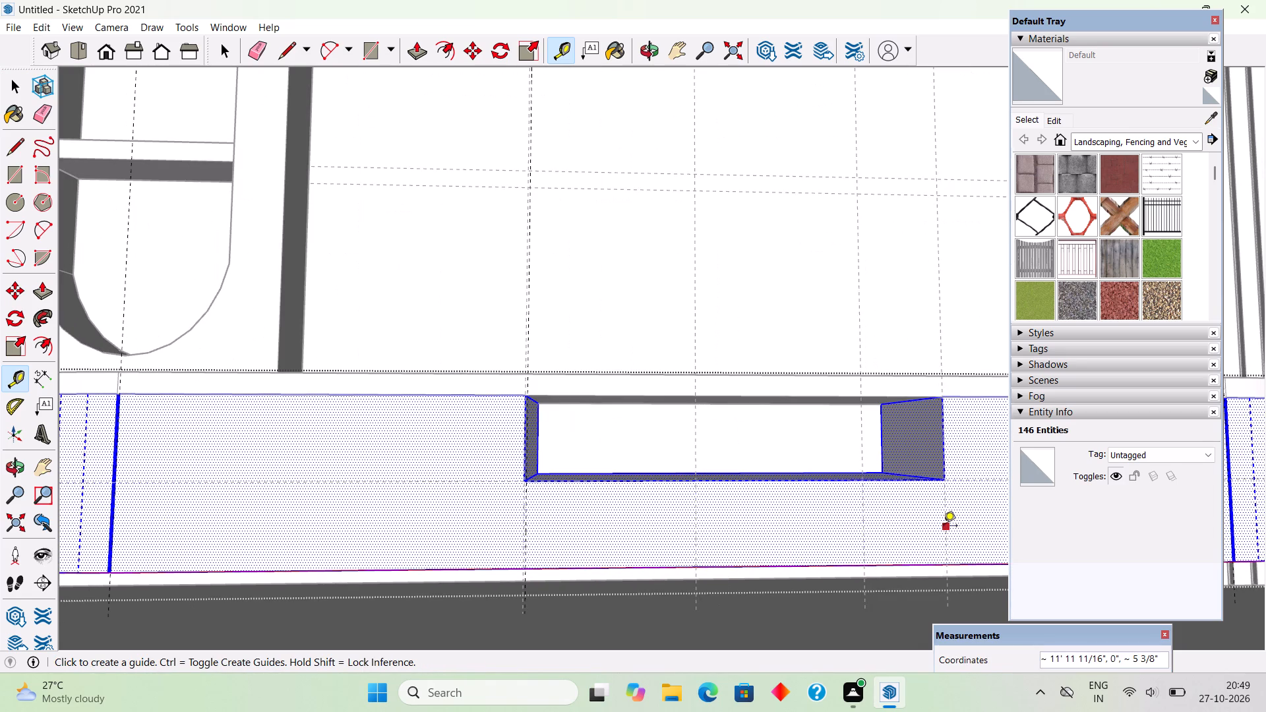
pyautogui.write('.3"')
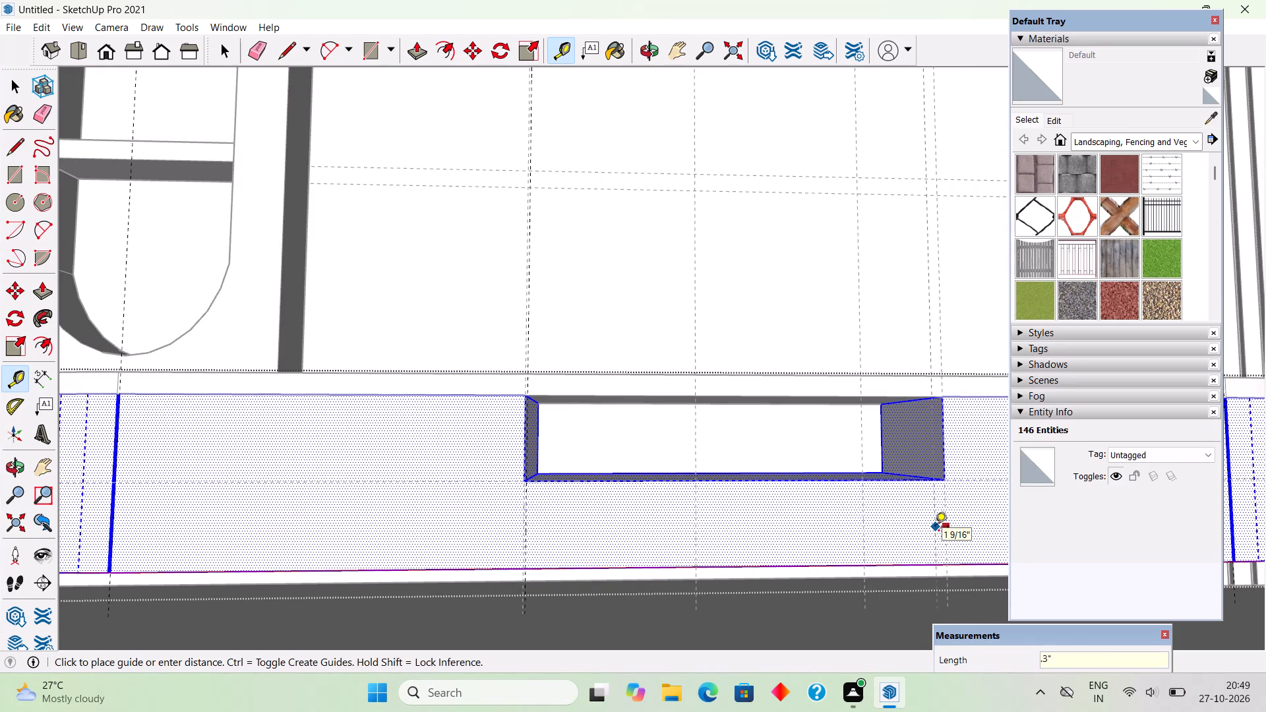
pyautogui.press('Return')
pyautogui.press('space')
pyautogui.scroll(5, 497, 657)
pyautogui.scroll(7, 510, 536)
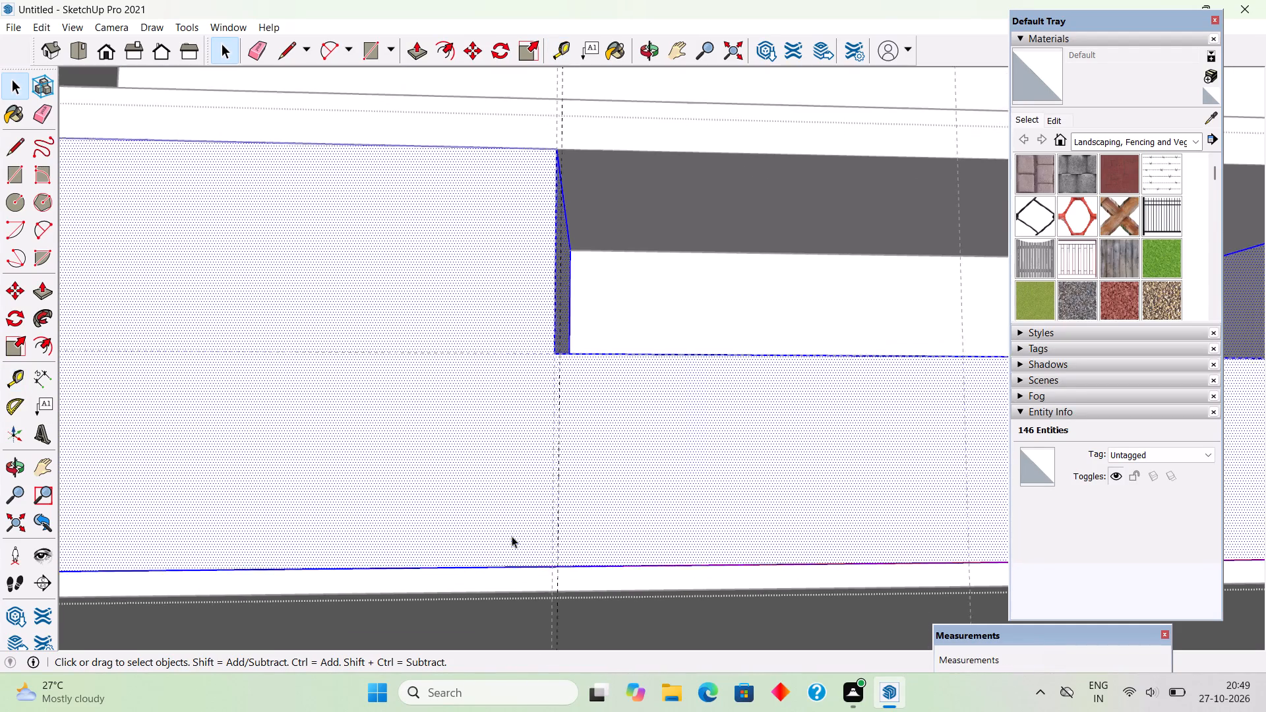
# Draw two 1' vertical lines from the ledge's bottom edge to the recess bottom, along the niche-side recess edge and its 0.3" guide.
pyautogui.scroll(2, 512, 536)
pyautogui.moveTo(542, 520); pyautogui.dragTo(557, 612, button='middle')
pyautogui.scroll(3, 558, 602)
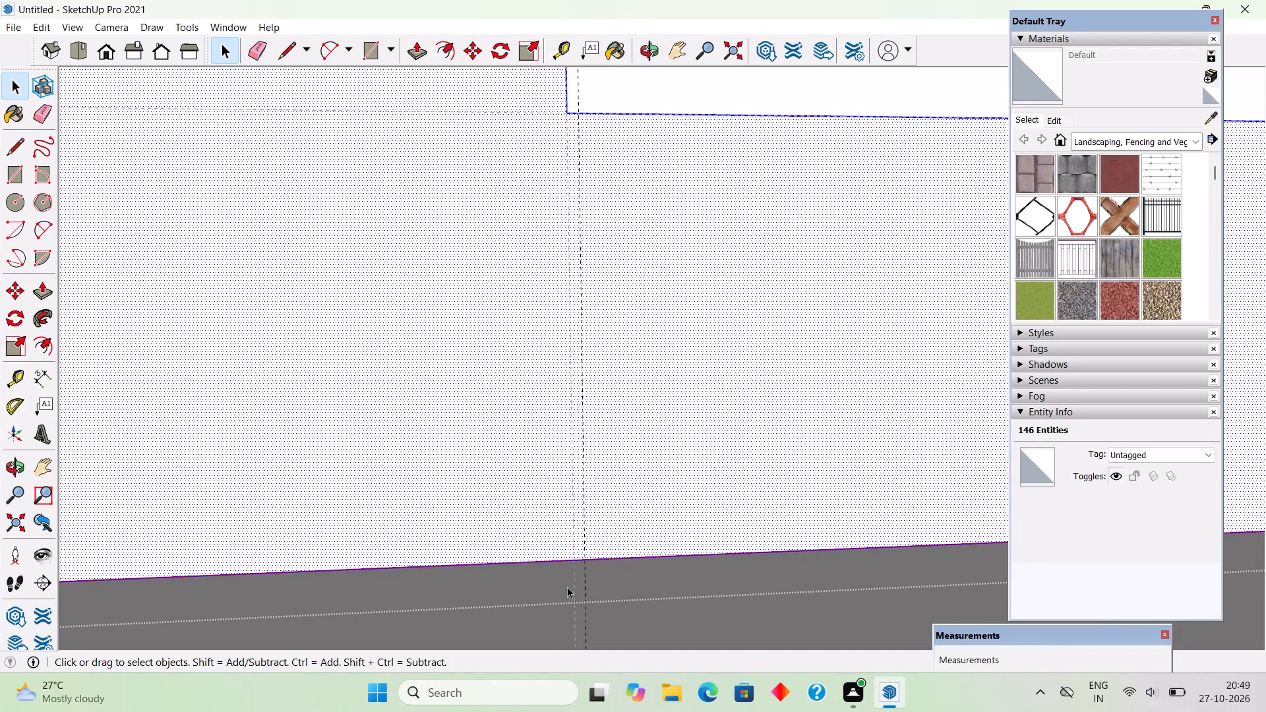
pyautogui.press('l')
pyautogui.click(572, 561)
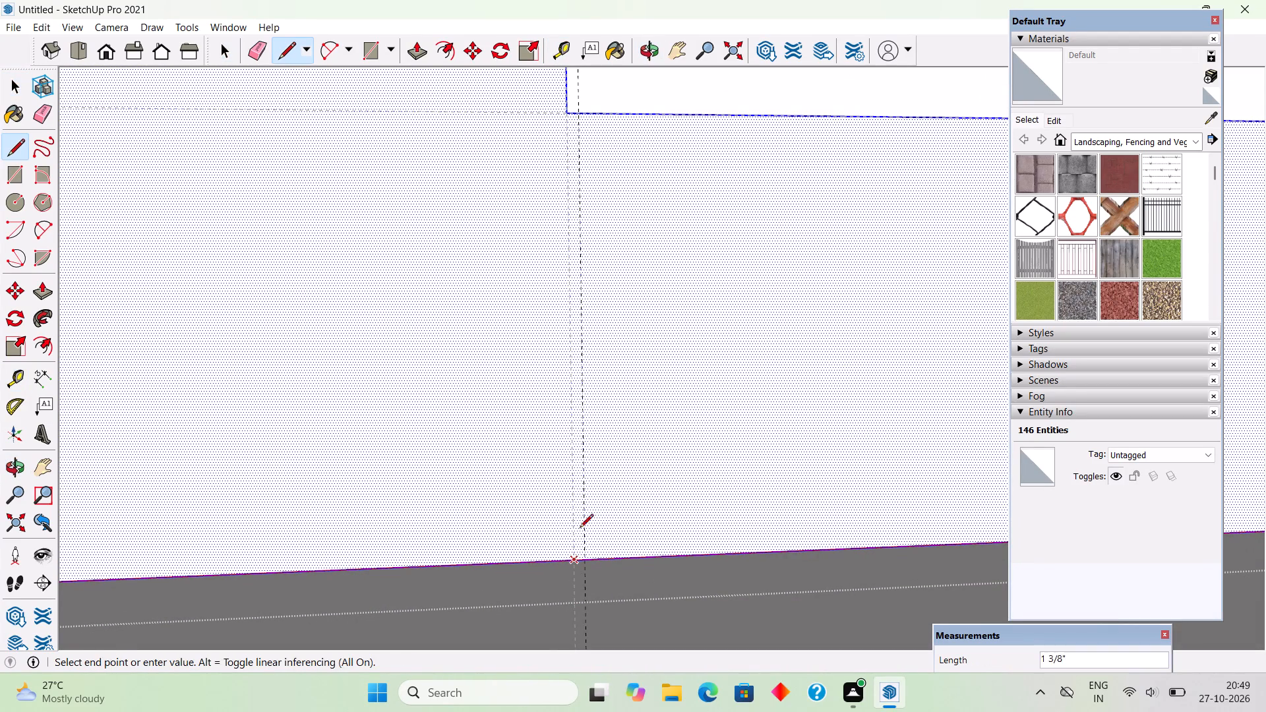
pyautogui.click(569, 111)
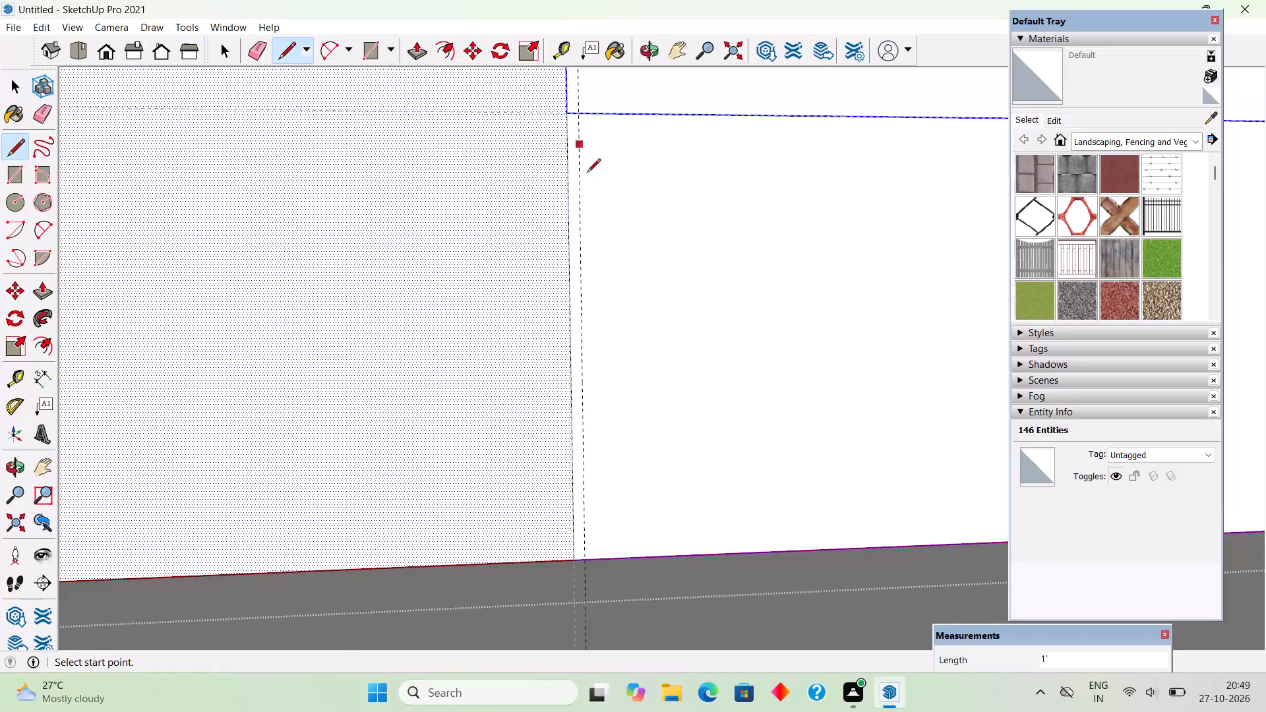
pyautogui.click(588, 560)
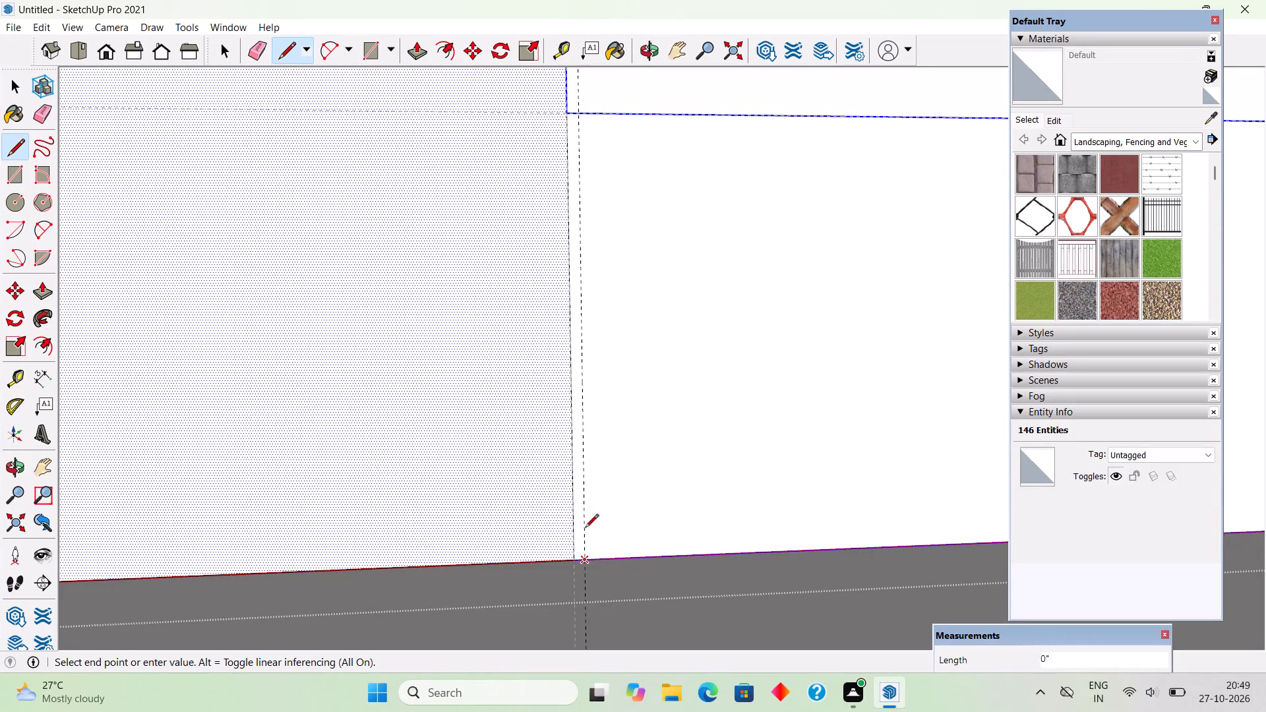
pyautogui.click(576, 114)
# Draw two matching 1' vertical lines below the recess on the raised-strip side, along the recess edge line and its 0.3" guide.
pyautogui.scroll(-4, 193, 430)
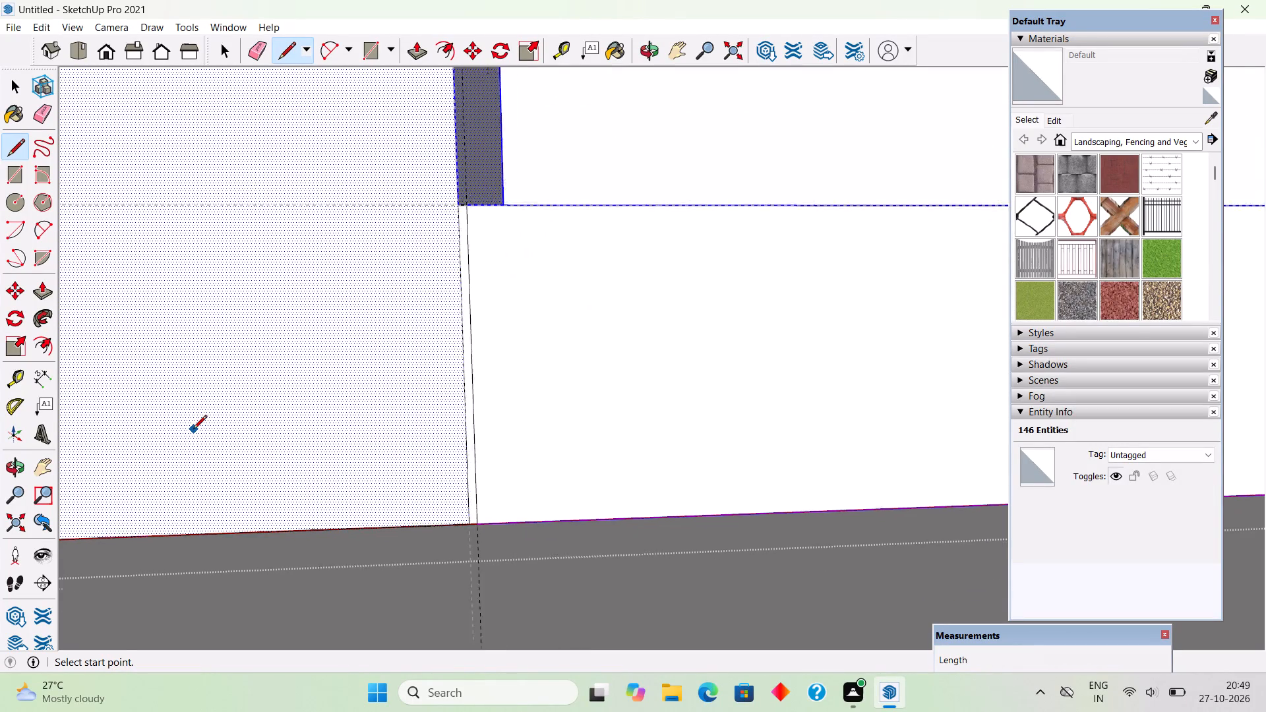
pyautogui.scroll(-12, 193, 430)
pyautogui.scroll(1, 931, 428)
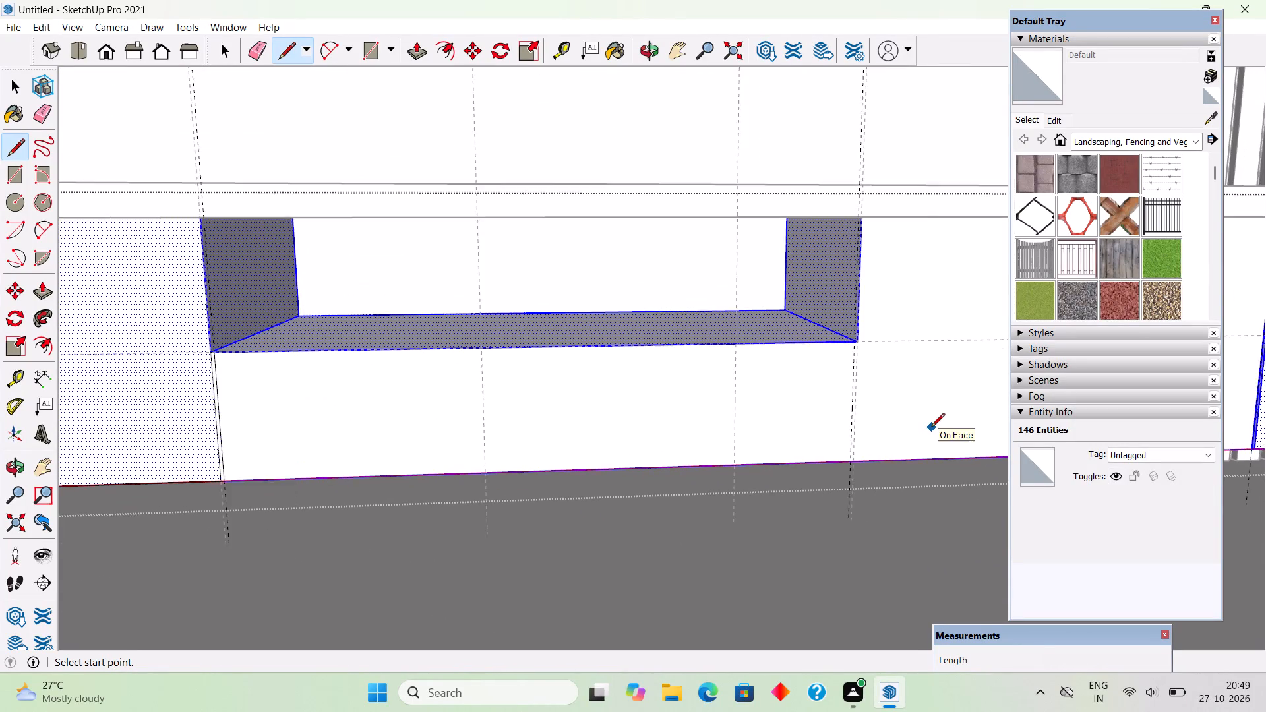
pyautogui.scroll(2, 931, 428)
pyautogui.scroll(1, 926, 345)
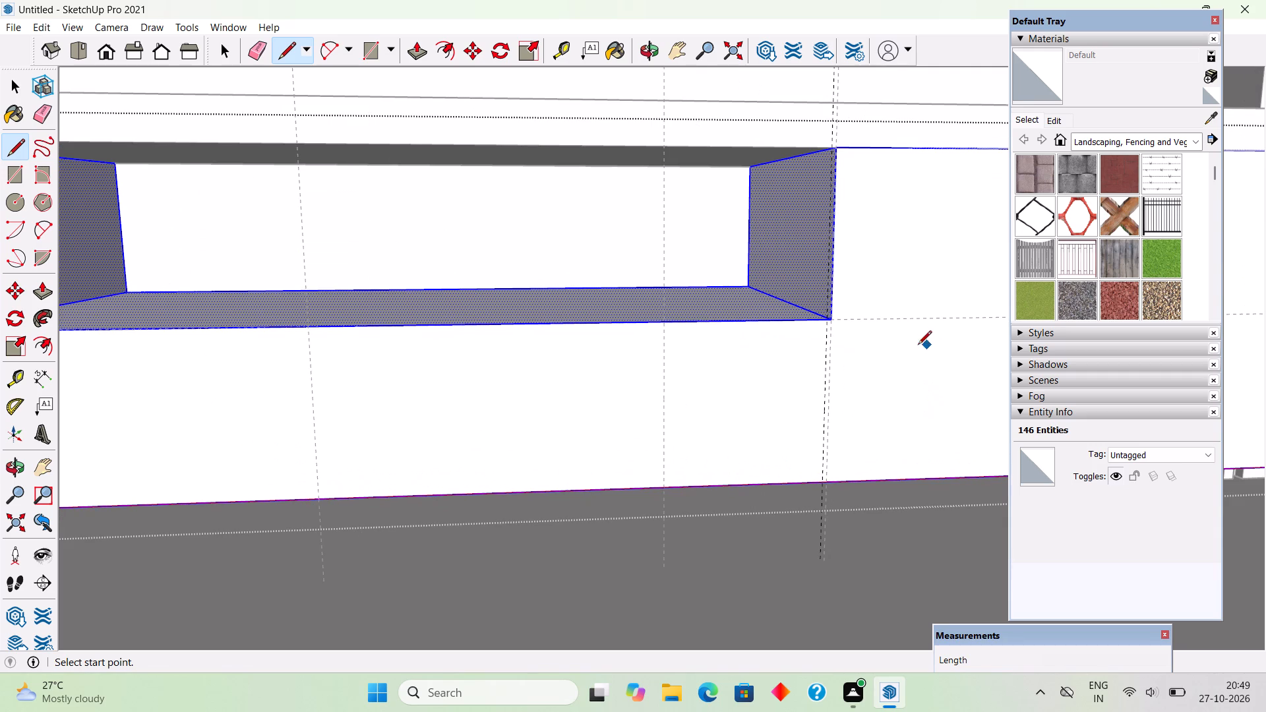
pyautogui.scroll(4, 784, 460)
pyautogui.moveTo(851, 456); pyautogui.dragTo(746, 453, button='middle')
pyautogui.scroll(2, 795, 504)
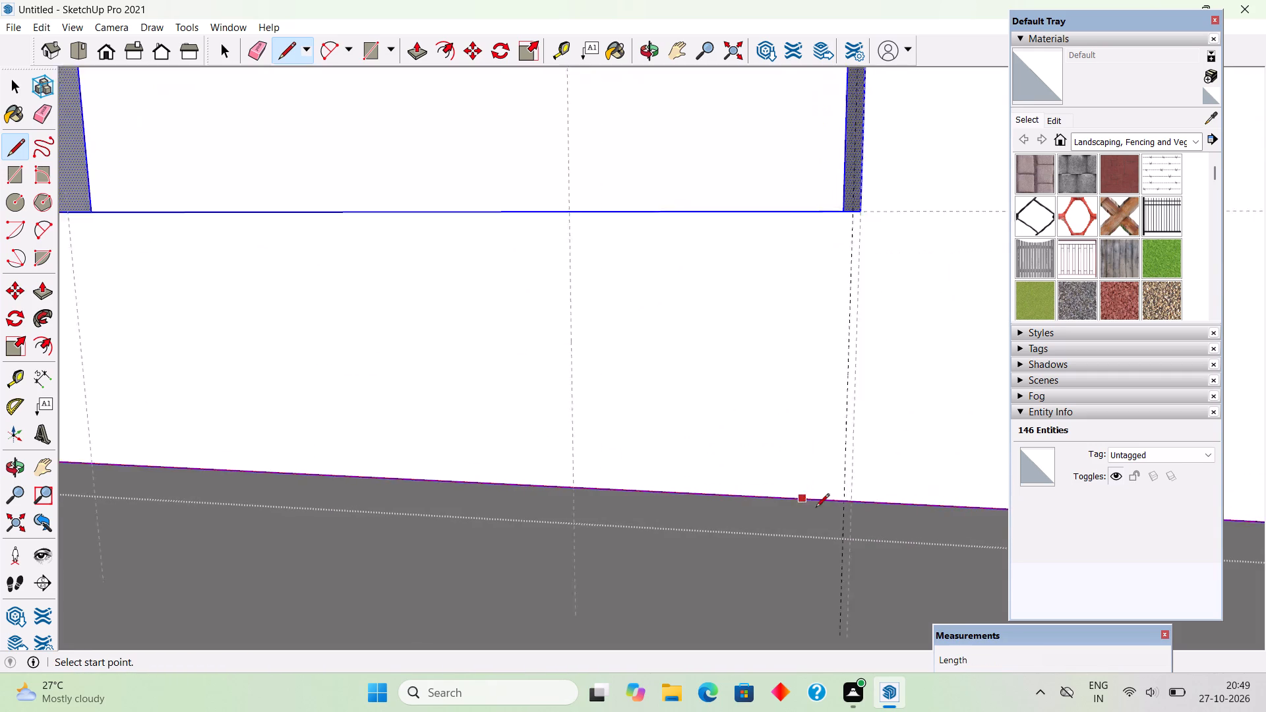
pyautogui.scroll(2, 816, 508)
pyautogui.click(876, 499)
pyautogui.scroll(-4, 877, 499)
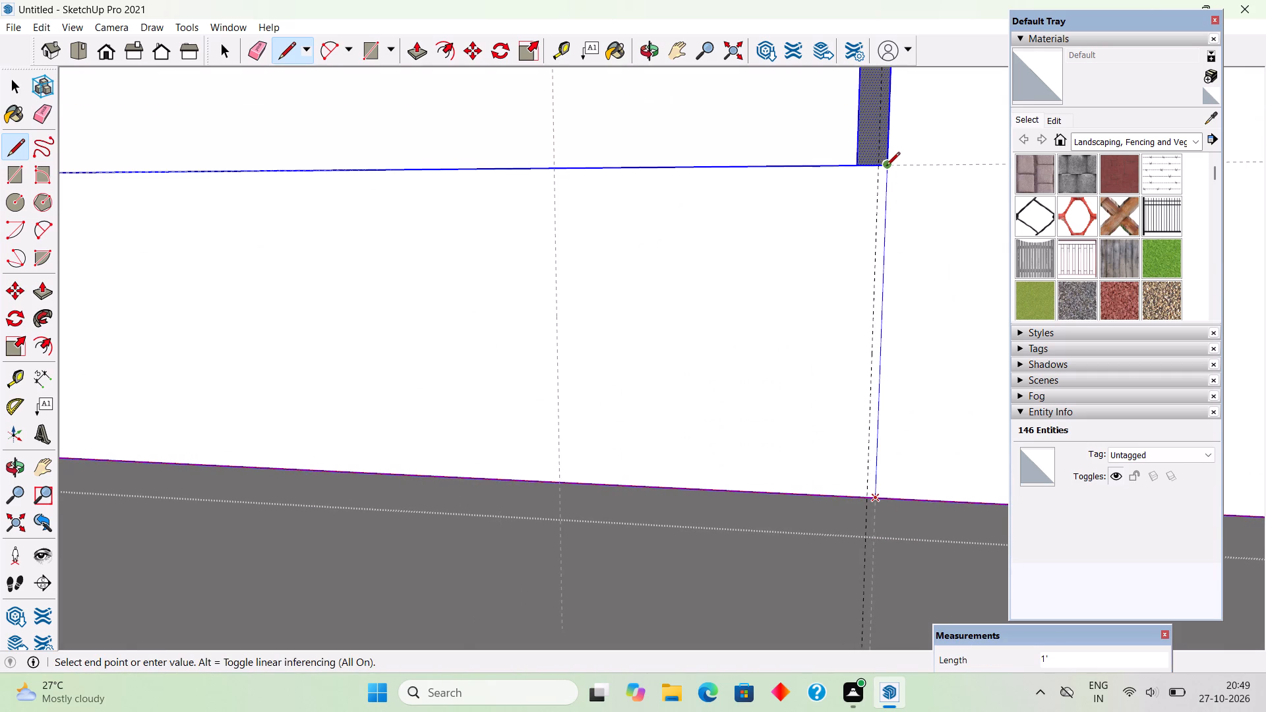
pyautogui.click(887, 165)
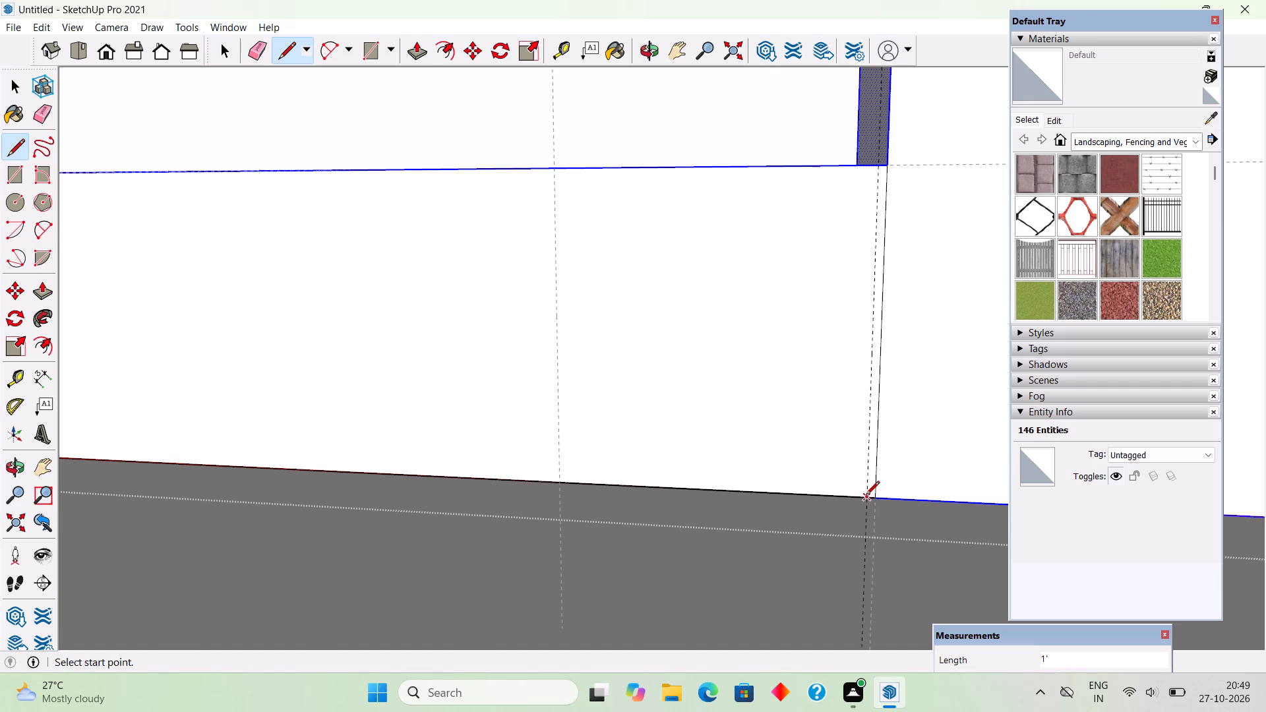
pyautogui.click(866, 496)
pyautogui.click(875, 169)
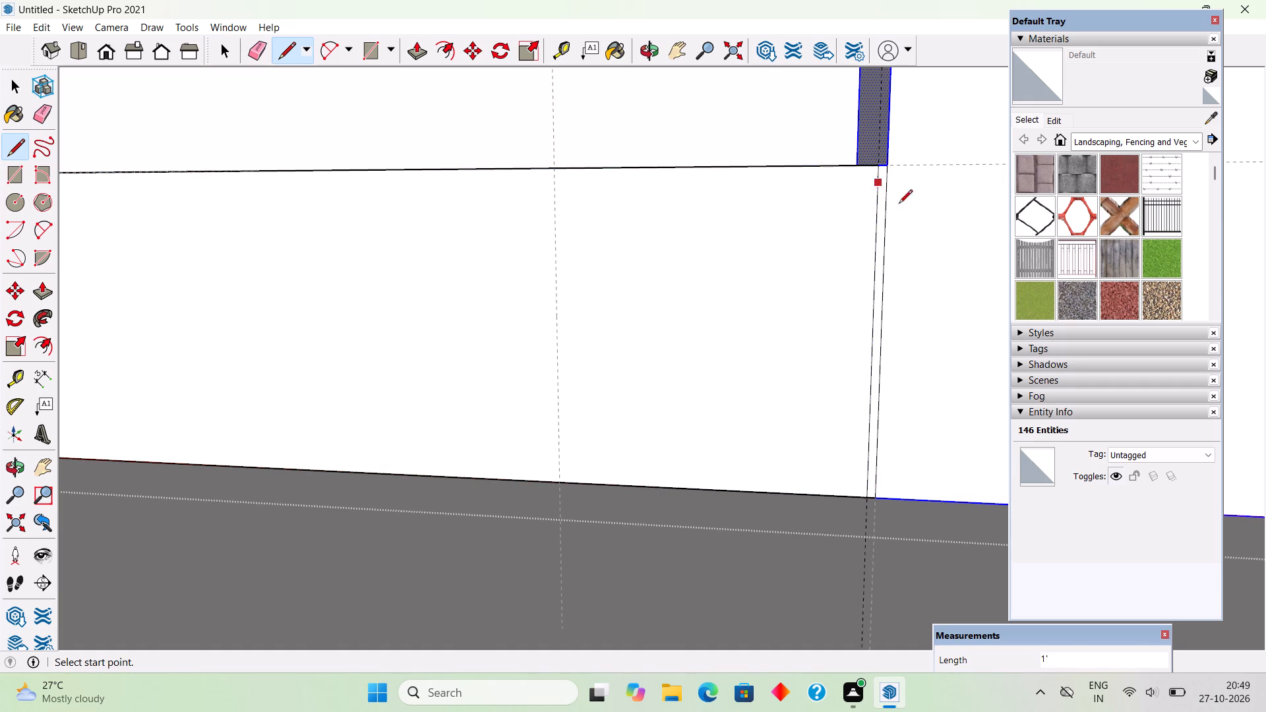
# Push/Pull the narrow face below the recess's raised-strip side 0.3" inward to form a groove.
pyautogui.press('space')
pyautogui.moveTo(882, 394); pyautogui.dragTo(960, 400, button='middle')
pyautogui.press('p')
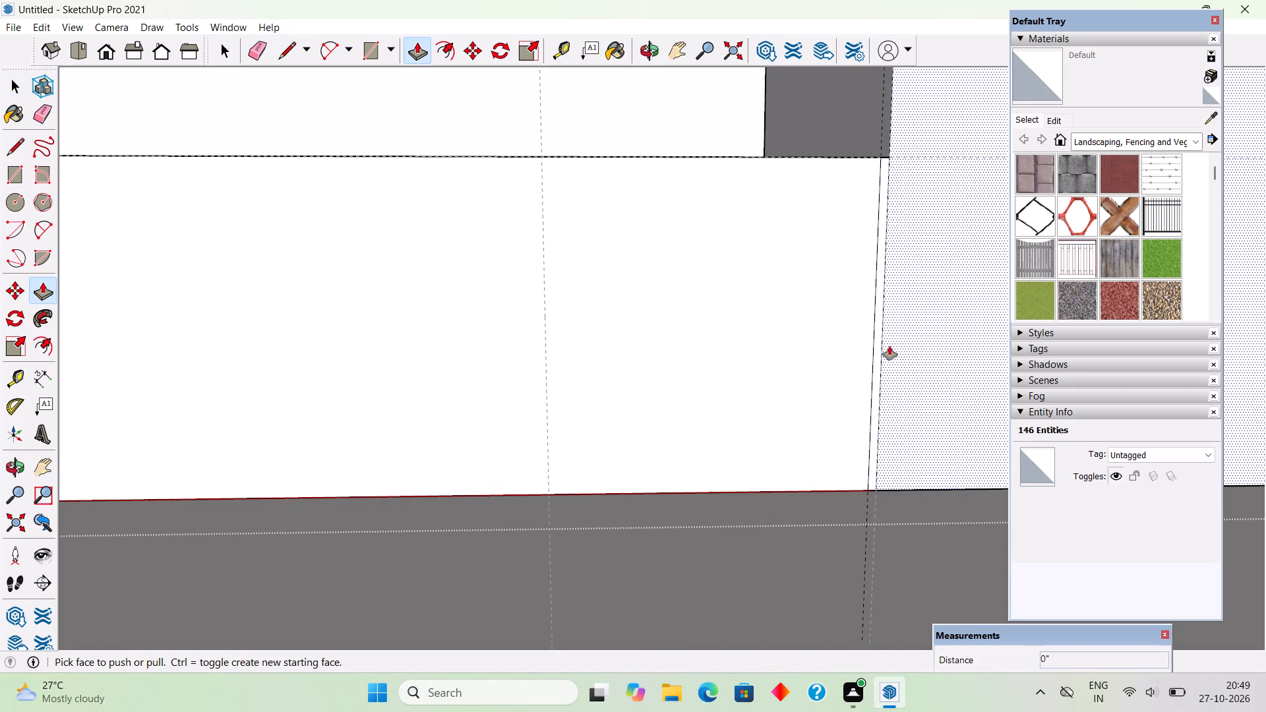
pyautogui.click(880, 347)
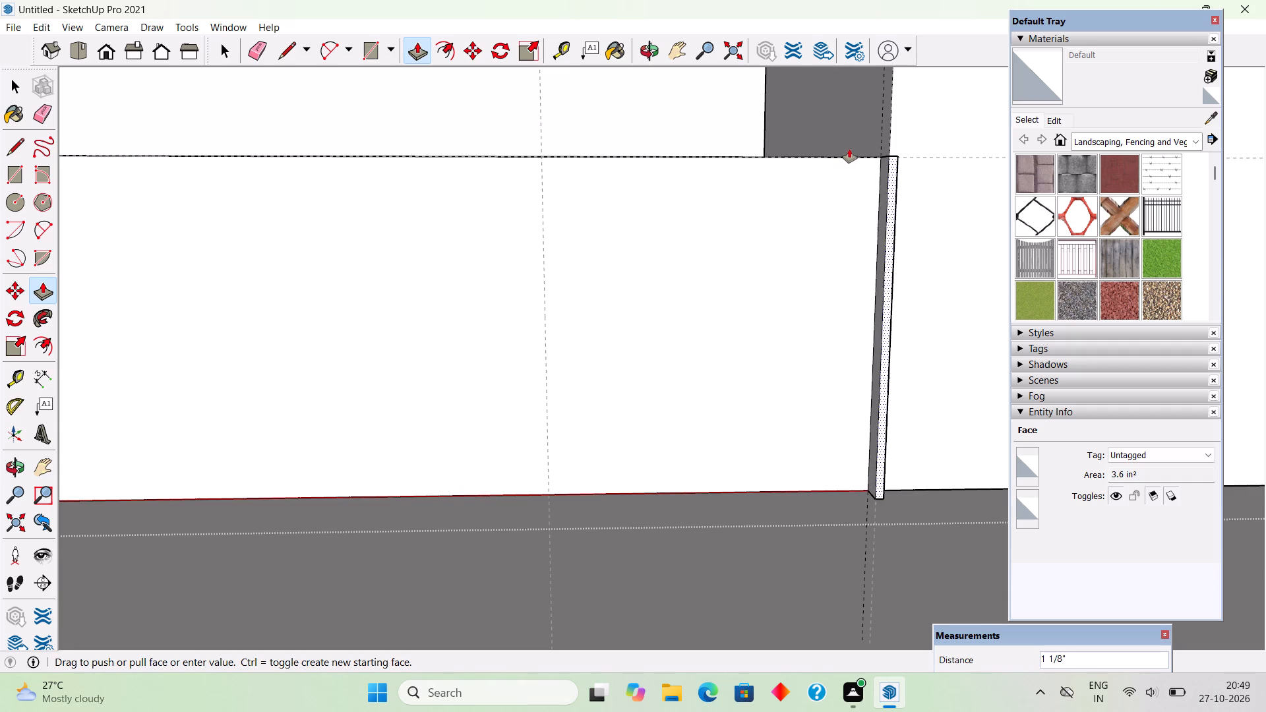
pyautogui.moveTo(680, 343); pyautogui.dragTo(845, 609, button='middle')
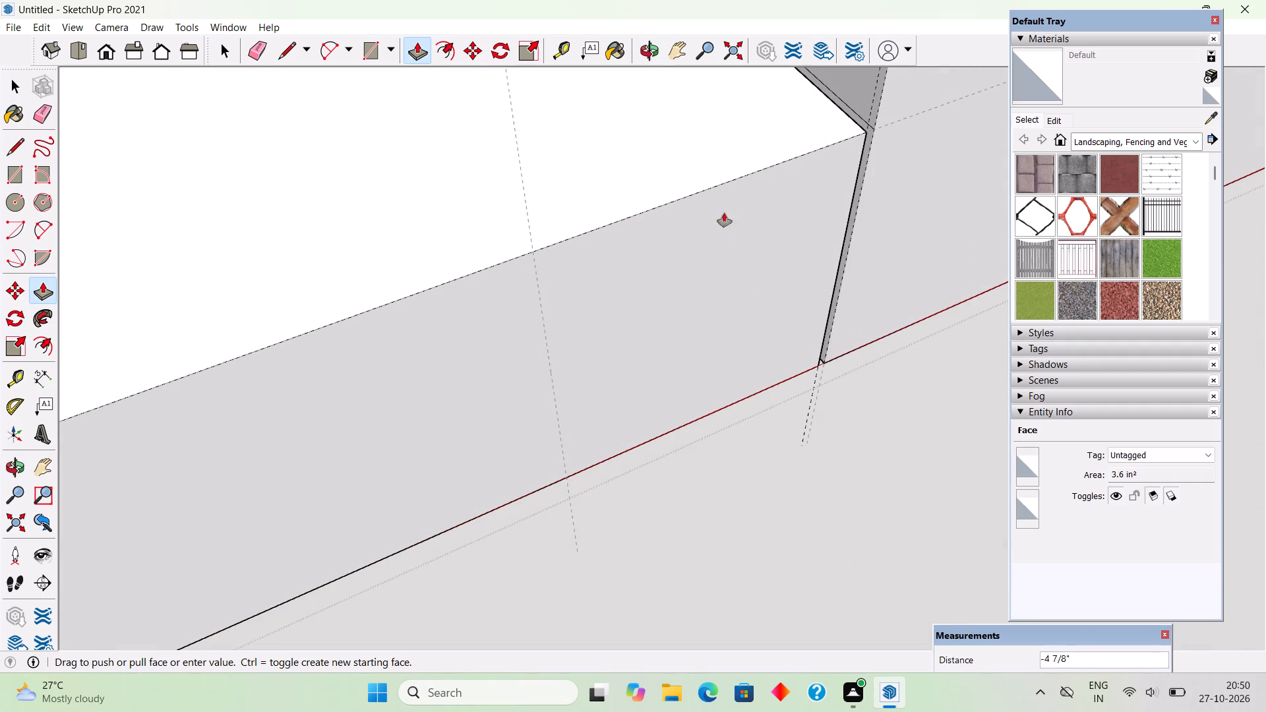
pyautogui.write('.3"')
pyautogui.press('Return')
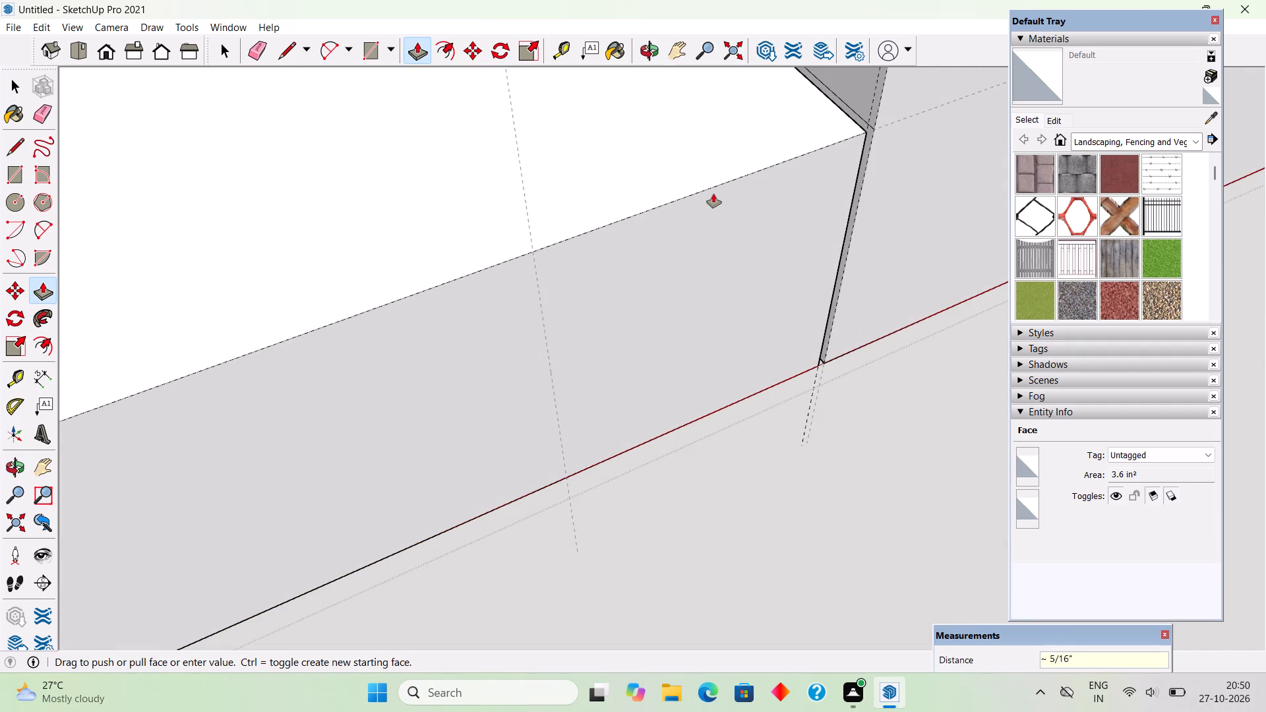
# Push/Pull the narrow face below the recess's niche side 0.3" inward to form a matching groove, and close the ledge group.
pyautogui.scroll(-4, 781, 260)
pyautogui.scroll(-5, 977, 307)
pyautogui.scroll(-4, 821, 357)
pyautogui.moveTo(556, 508); pyautogui.dragTo(601, 349, button='middle')
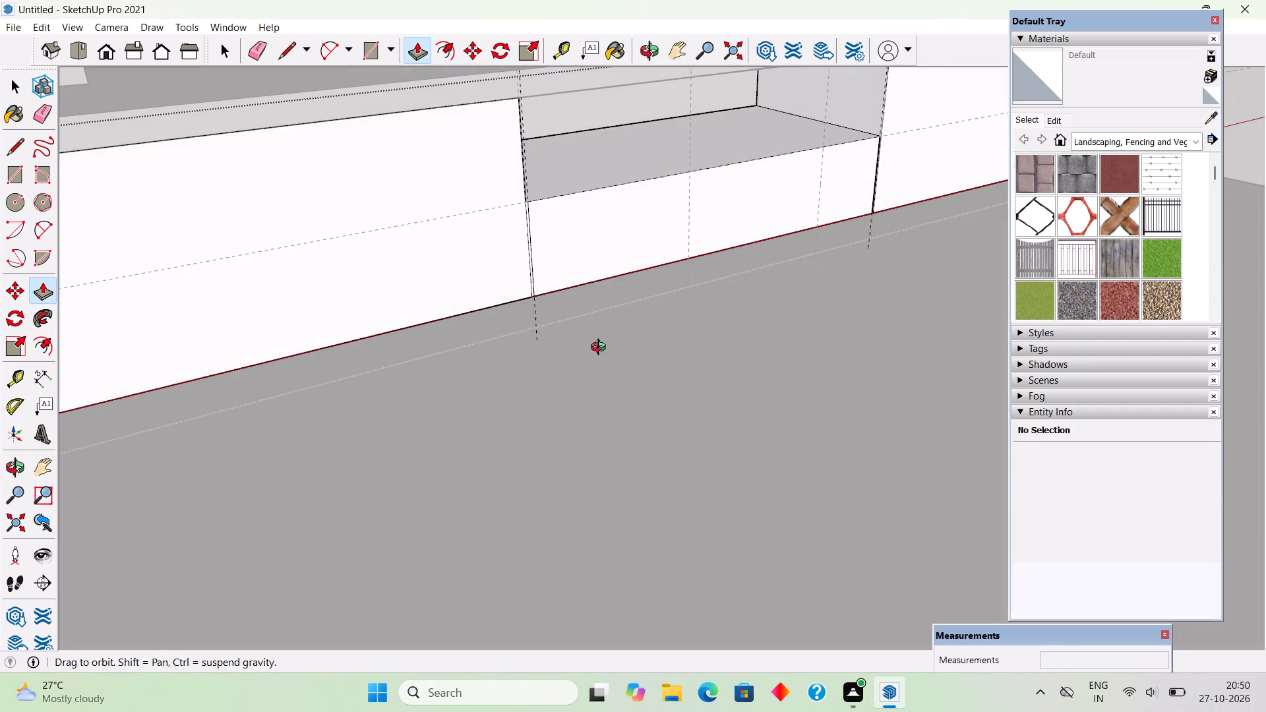
pyautogui.moveTo(601, 349); pyautogui.dragTo(602, 349, button='middle')
pyautogui.scroll(5, 555, 243)
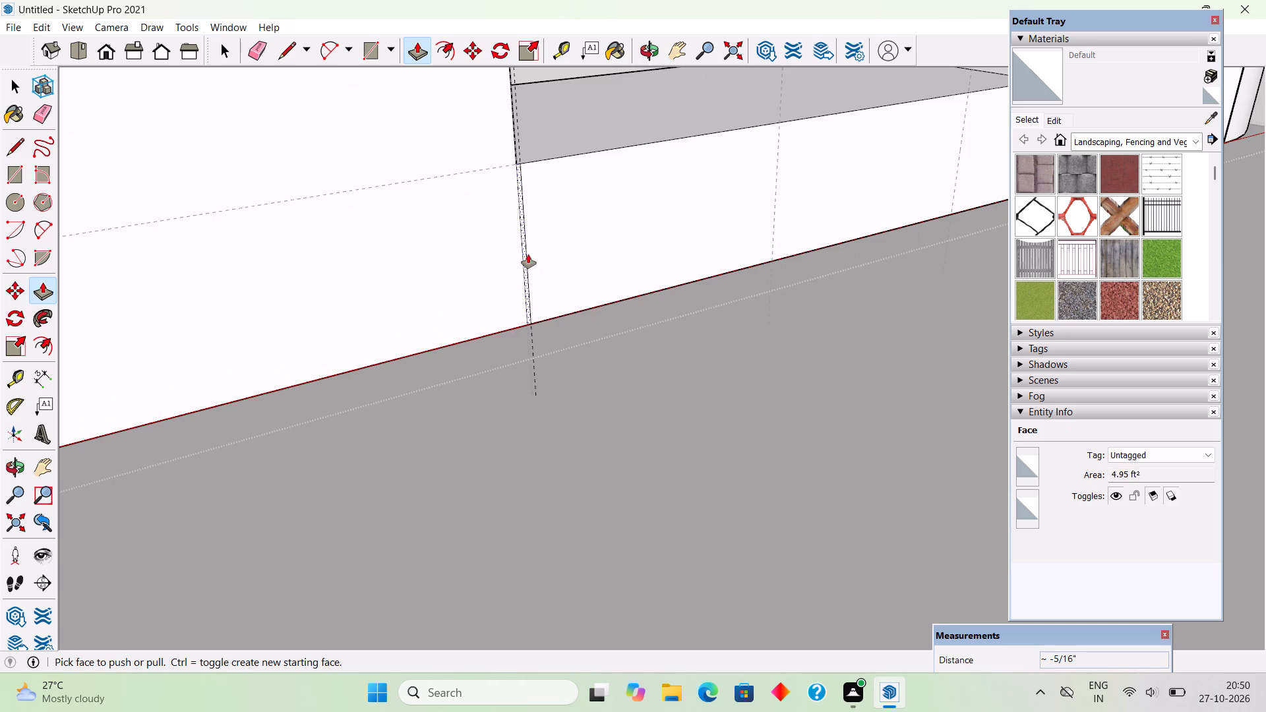
pyautogui.scroll(-5, 517, 361)
pyautogui.scroll(10, 483, 227)
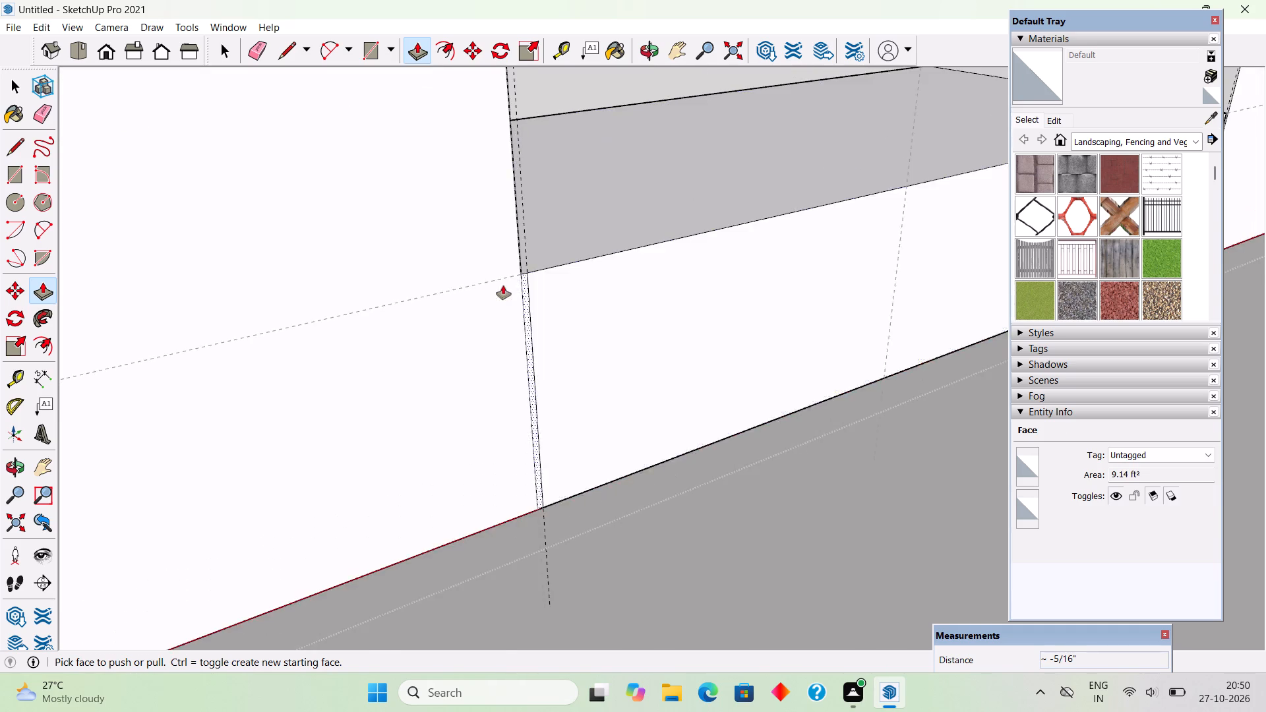
pyautogui.scroll(3, 503, 285)
pyautogui.moveTo(545, 215); pyautogui.dragTo(431, 286, button='middle')
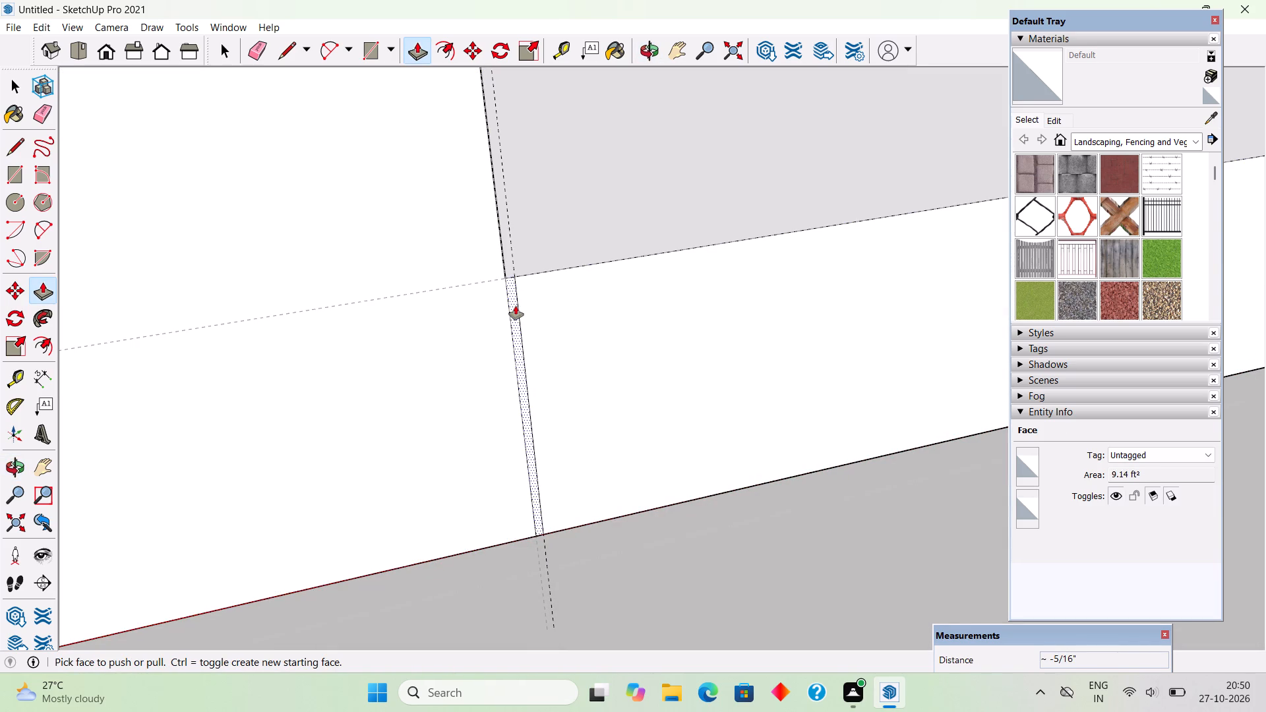
pyautogui.click(516, 306)
pyautogui.write('.3"')
pyautogui.press('Return')
pyautogui.press('space')
pyautogui.scroll(-5, 511, 285)
pyautogui.scroll(-2, 554, 345)
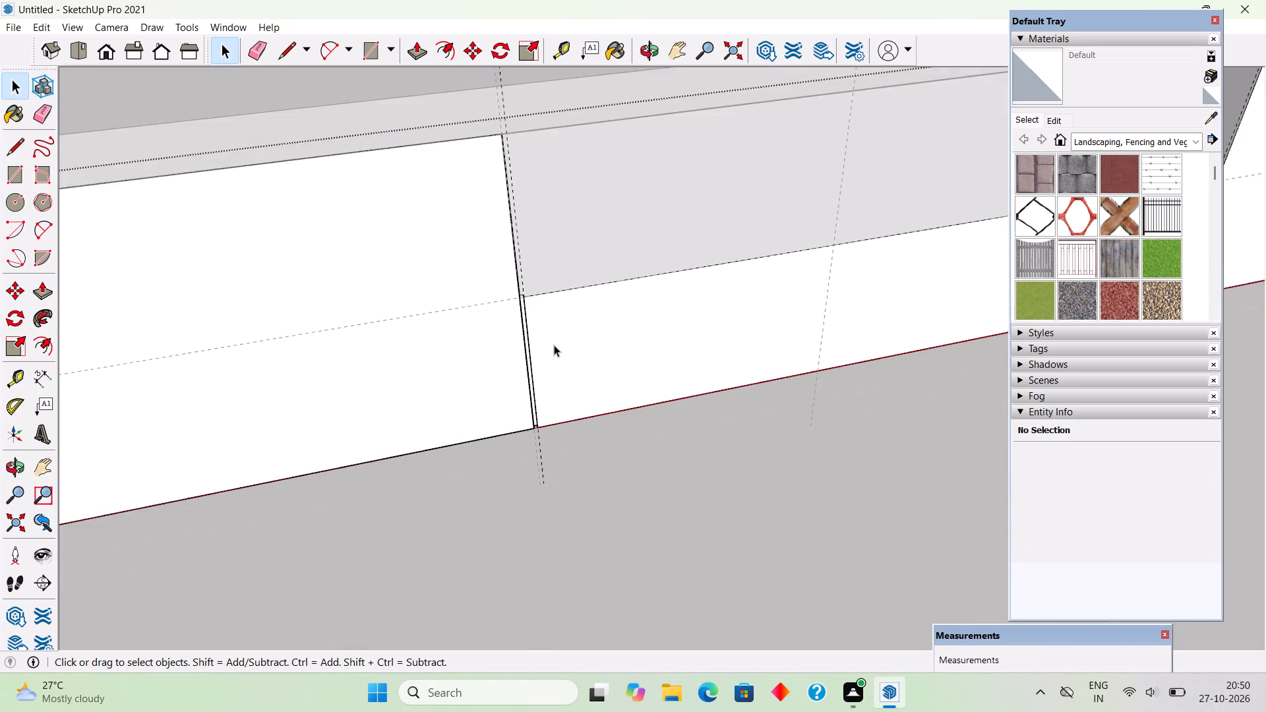
pyautogui.scroll(-20, 554, 345)
pyautogui.scroll(-8, 554, 345)
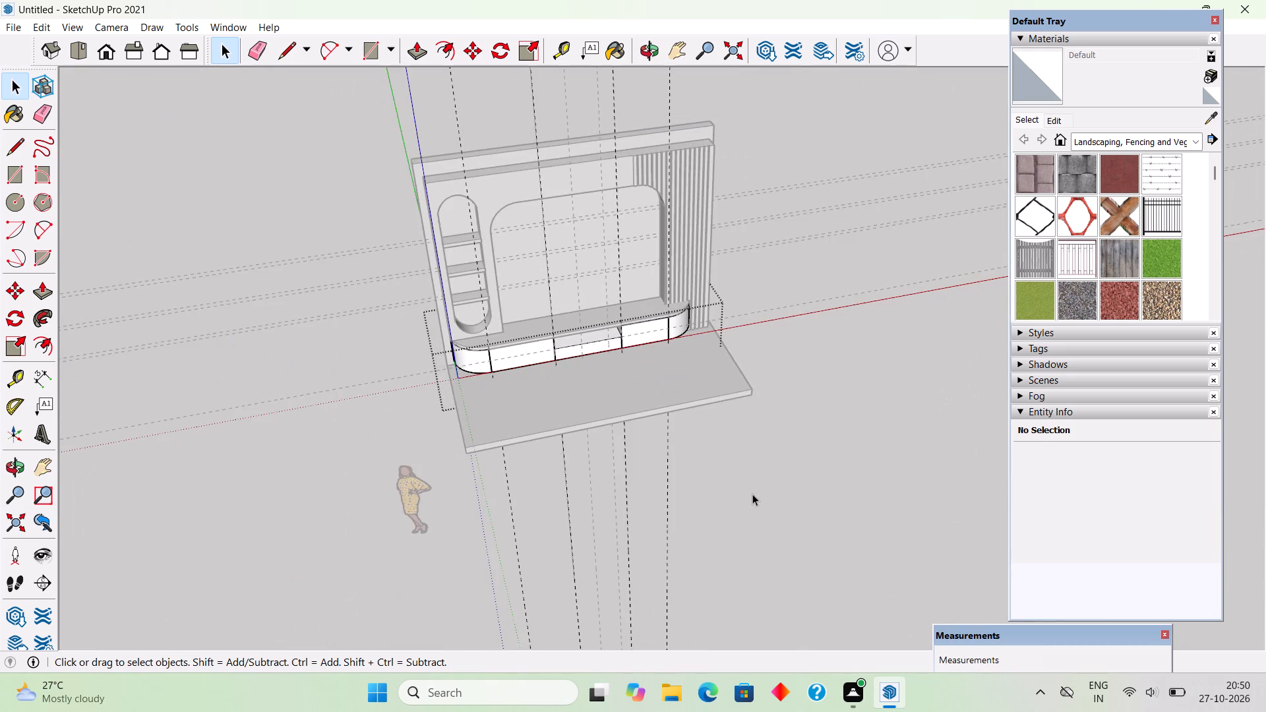
pyautogui.click(752, 494)
# Delete all guides from the model.
pyautogui.moveTo(748, 508); pyautogui.dragTo(640, 290, button='middle')
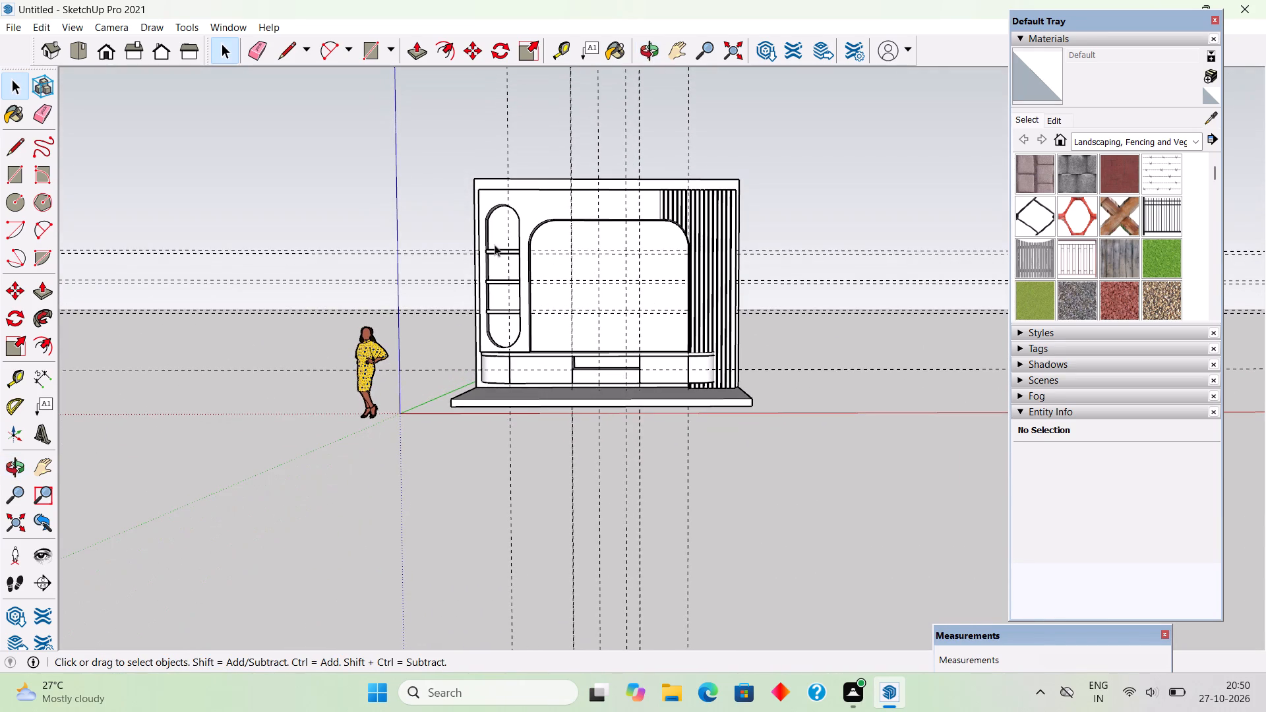
pyautogui.scroll(5, 374, 264)
pyautogui.click(49, 28)
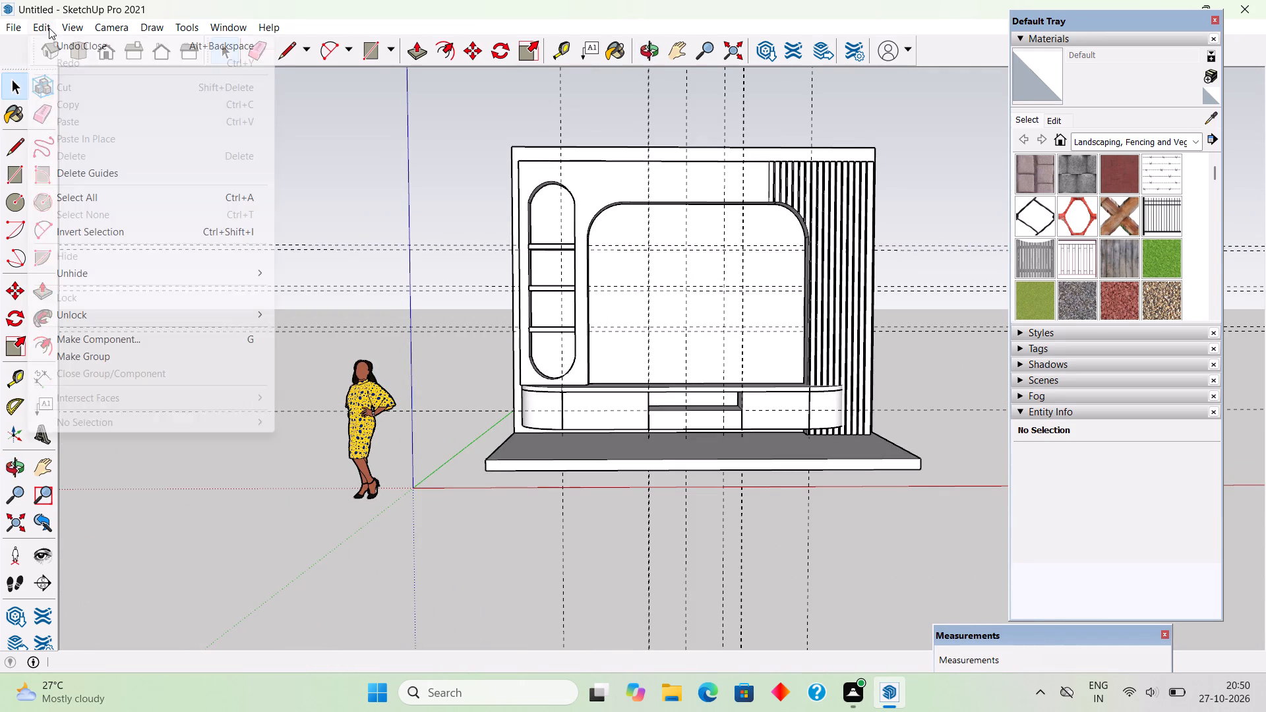
pyautogui.click(146, 173)
# Examine the whole wall unit, with its niche, arched panel, raised strips and ledge, from the front and at an angle.
pyautogui.moveTo(771, 455); pyautogui.dragTo(833, 463, button='middle')
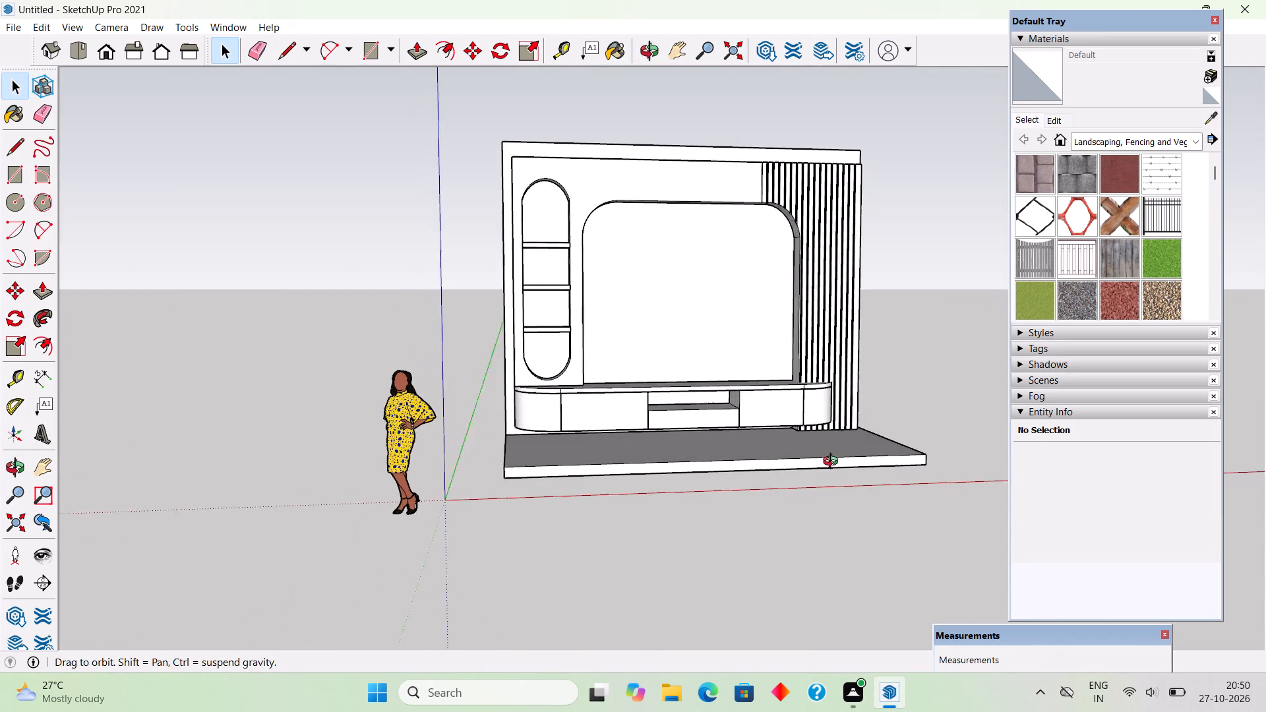
pyautogui.moveTo(833, 463); pyautogui.dragTo(852, 430, button='middle')
pyautogui.scroll(4, 892, 280)
pyautogui.moveTo(851, 322); pyautogui.dragTo(843, 324, button='middle')
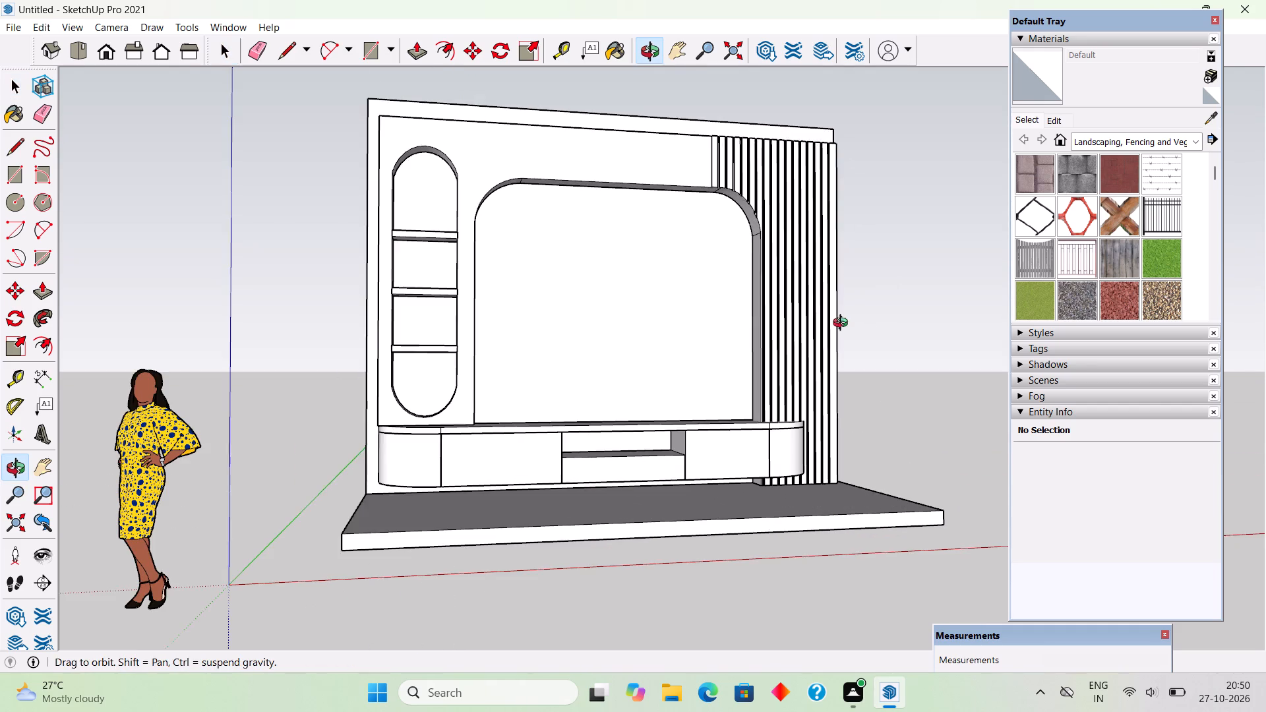
pyautogui.moveTo(843, 324); pyautogui.dragTo(746, 334, button='middle')
pyautogui.moveTo(930, 361); pyautogui.dragTo(968, 355, button='middle')
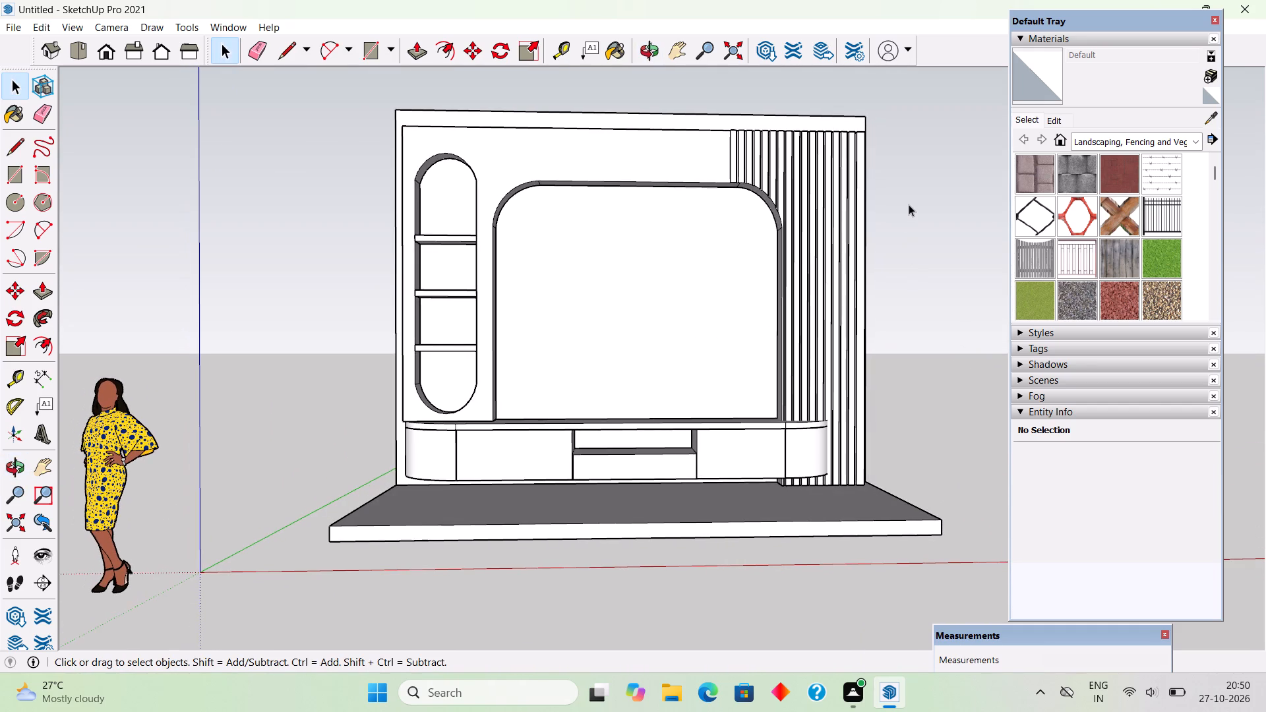
pyautogui.moveTo(911, 223); pyautogui.dragTo(923, 234, button='middle')
pyautogui.scroll(1, 916, 132)
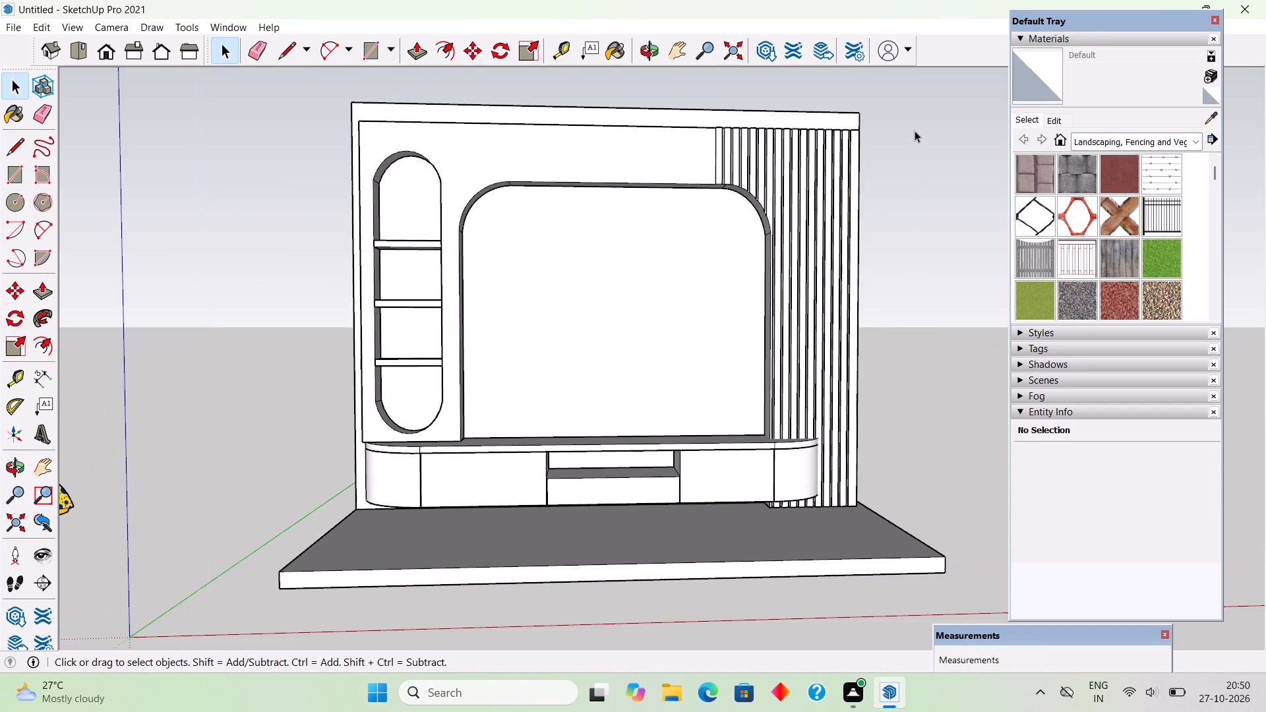
pyautogui.scroll(1, 912, 131)
pyautogui.moveTo(892, 131); pyautogui.dragTo(874, 121, button='middle')
pyautogui.scroll(2, 757, 78)
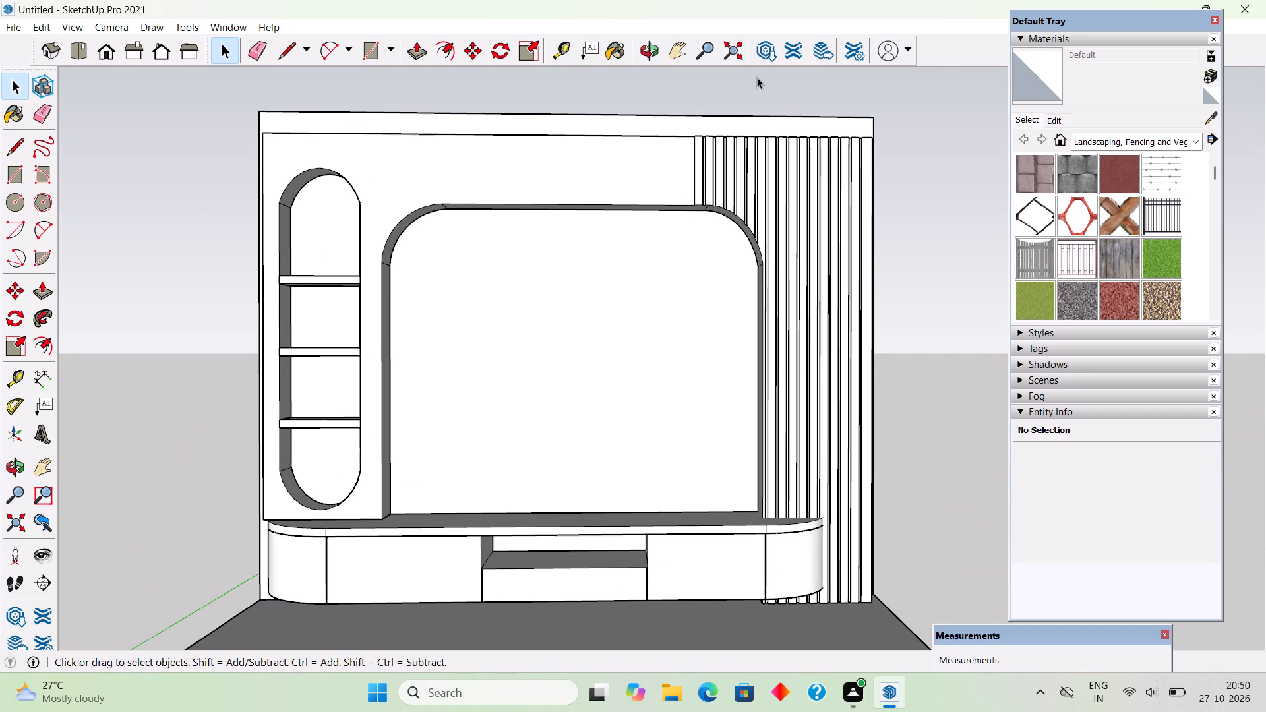
pyautogui.moveTo(772, 113); pyautogui.dragTo(782, 127, button='middle')
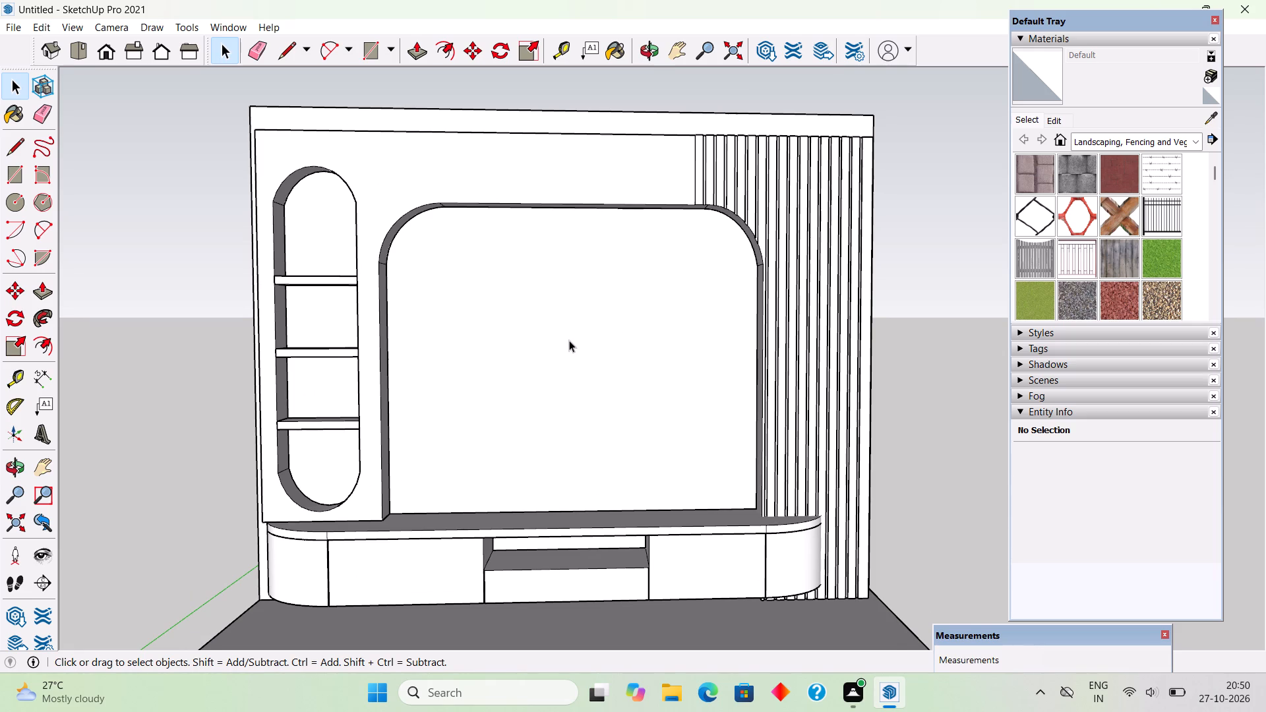
# Place a vertical guide 1' inward from the arched panel's niche-side edge.
pyautogui.press('t')
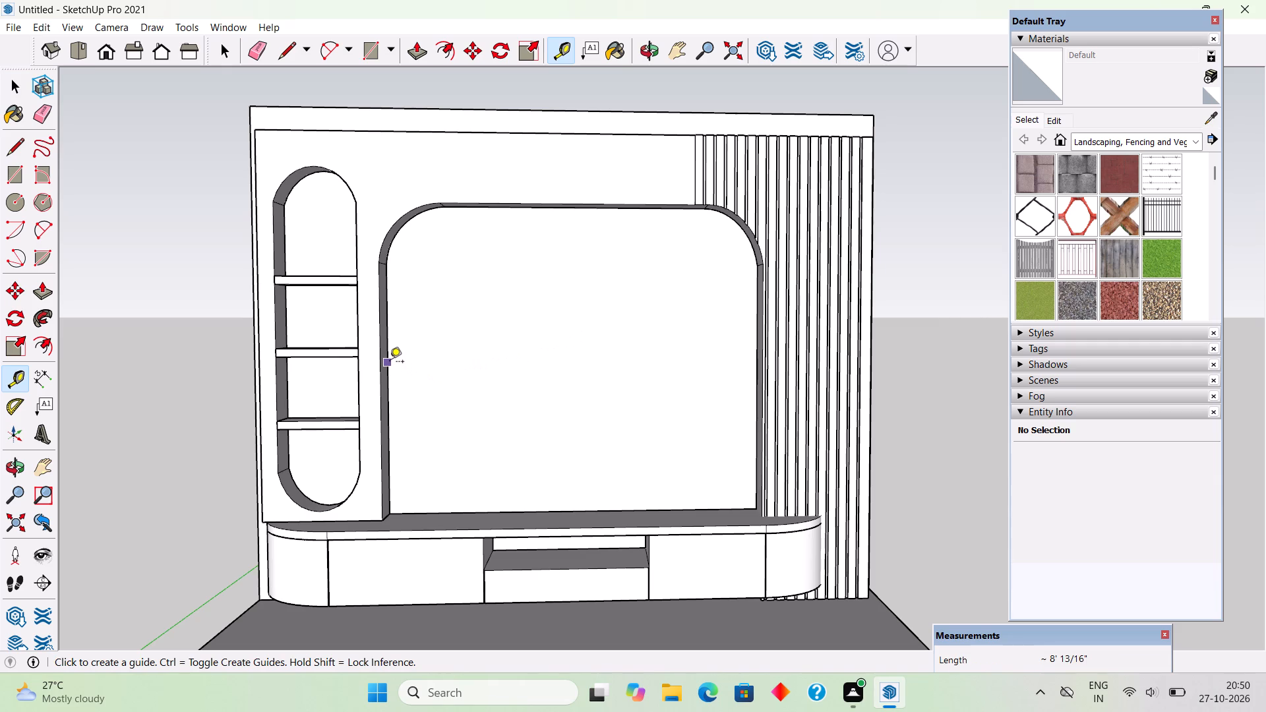
pyautogui.click(390, 363)
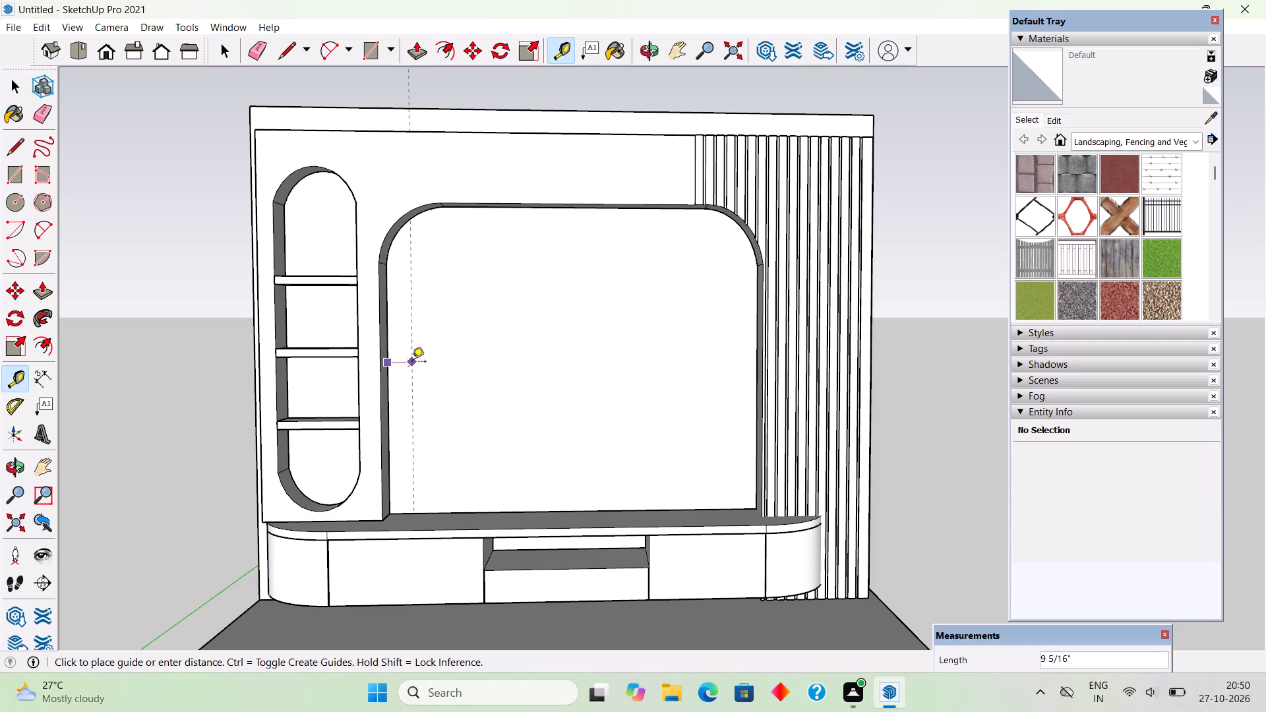
pyautogui.write("1'")
pyautogui.press('Return')
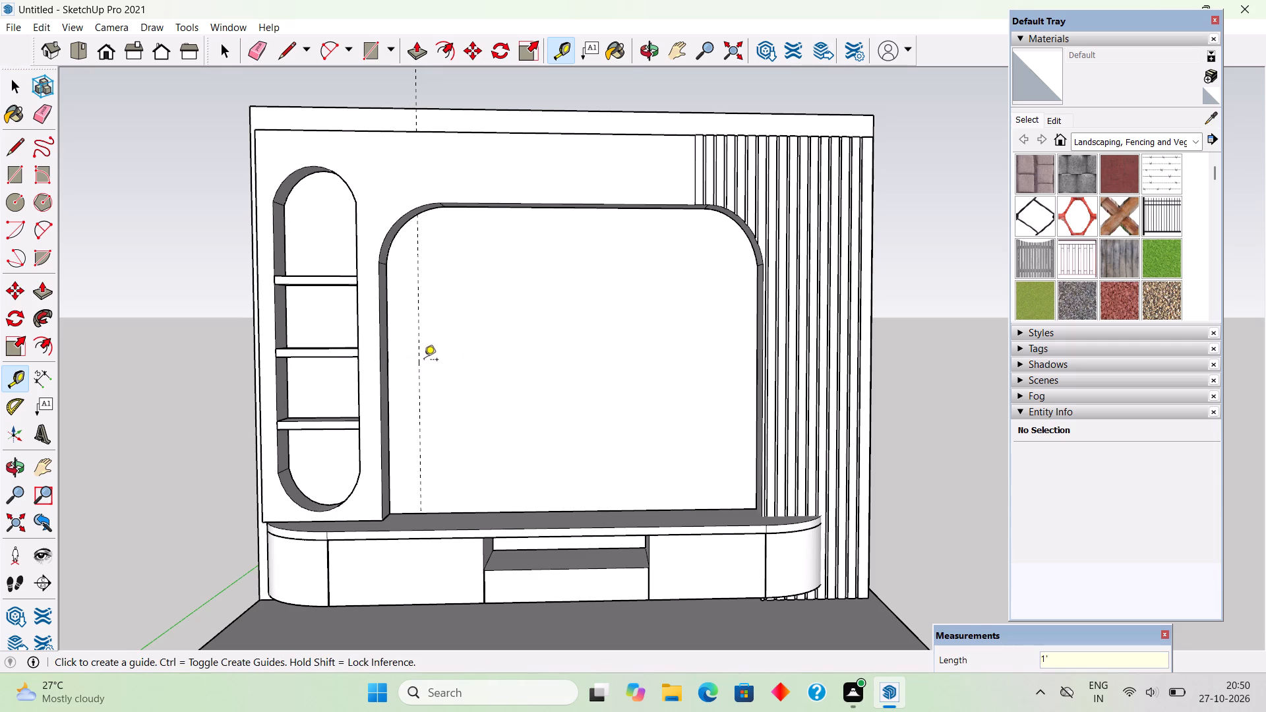
# Place a vertical guide about 2' 1" inward from the arched panel's edge on the raised-strip side.
pyautogui.click(754, 359)
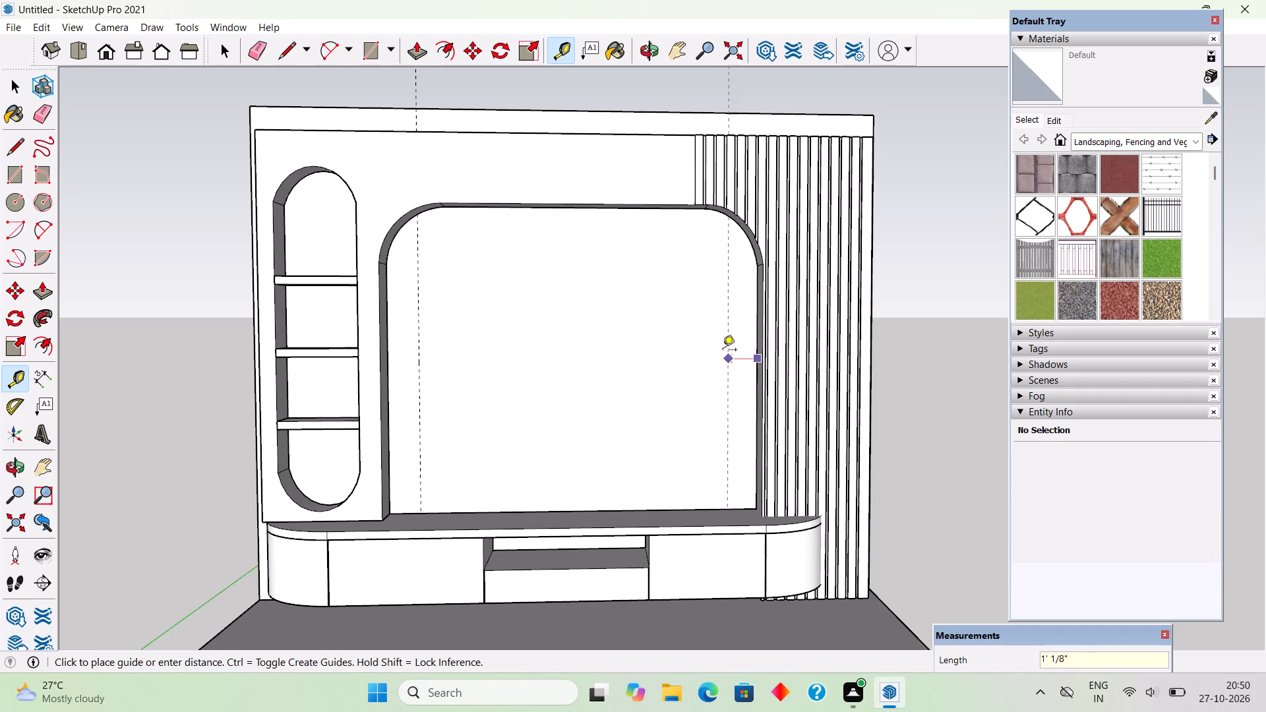
pyautogui.click(694, 219)
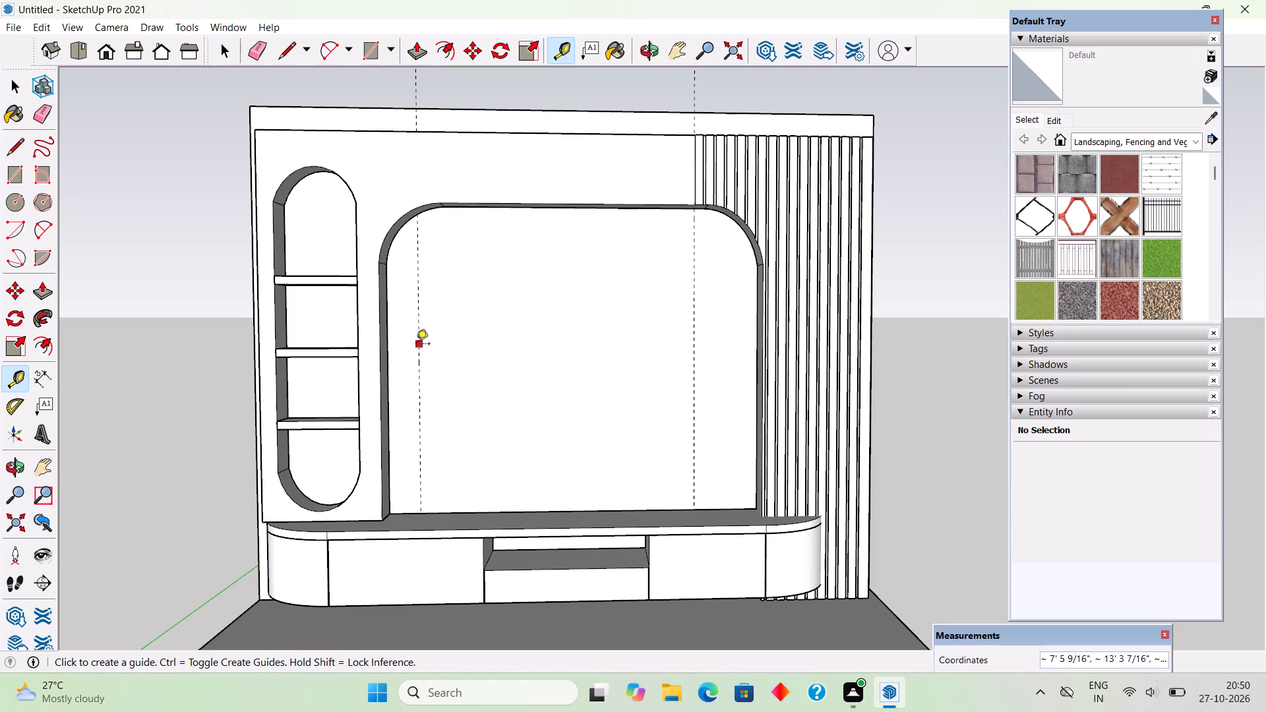
# Place another vertical guide 1' further inward from the arched panel's niche-side guide.
pyautogui.click(416, 345)
pyautogui.write("1'")
pyautogui.press('Return')
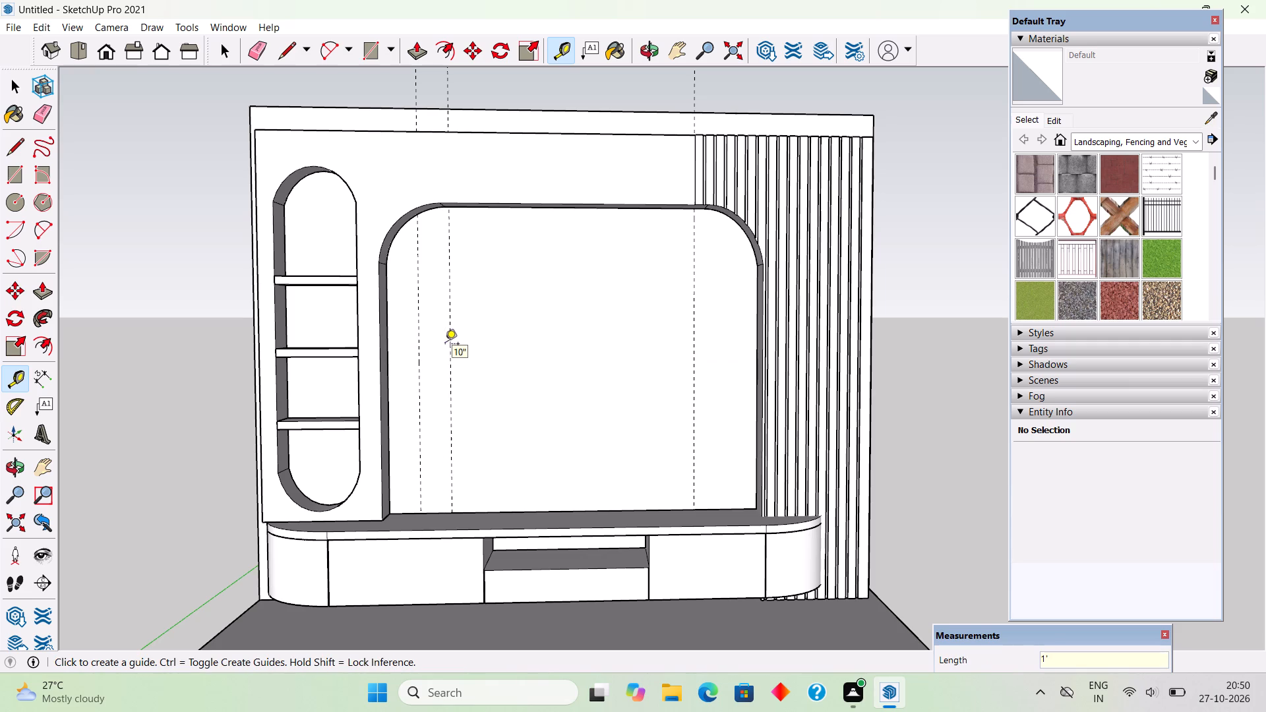
# Place a horizontal guide 2' above the arched panel's bottom edge.
pyautogui.click(577, 510)
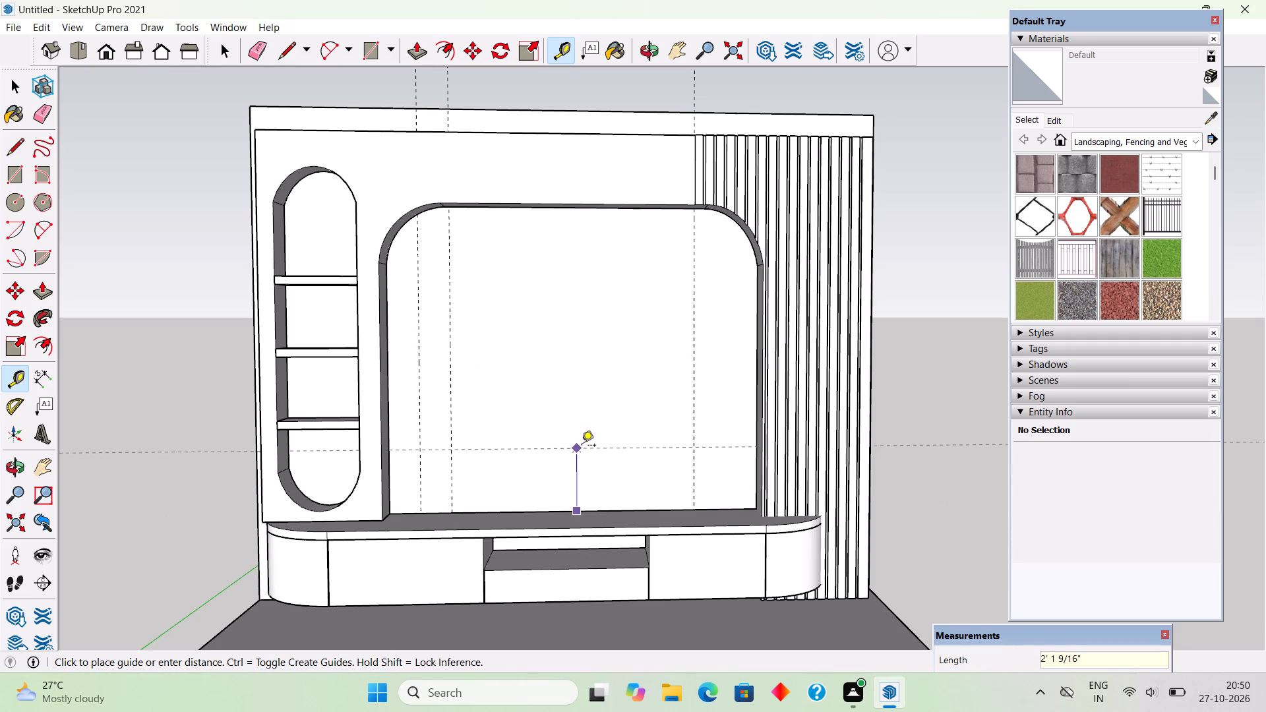
pyautogui.write("2'")
pyautogui.press('Return')
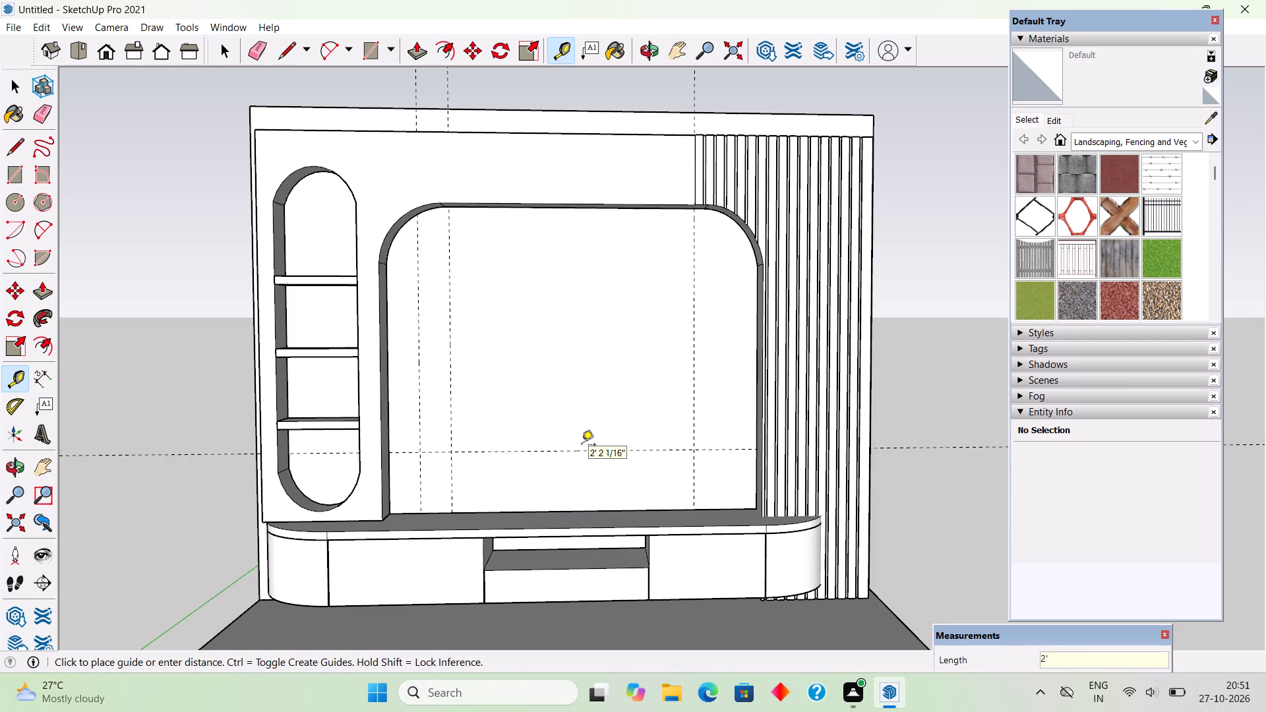
# Place a second horizontal guide on the arched panel about 4' 11" above the first horizontal guide.
pyautogui.click(582, 446)
pyautogui.press('t')
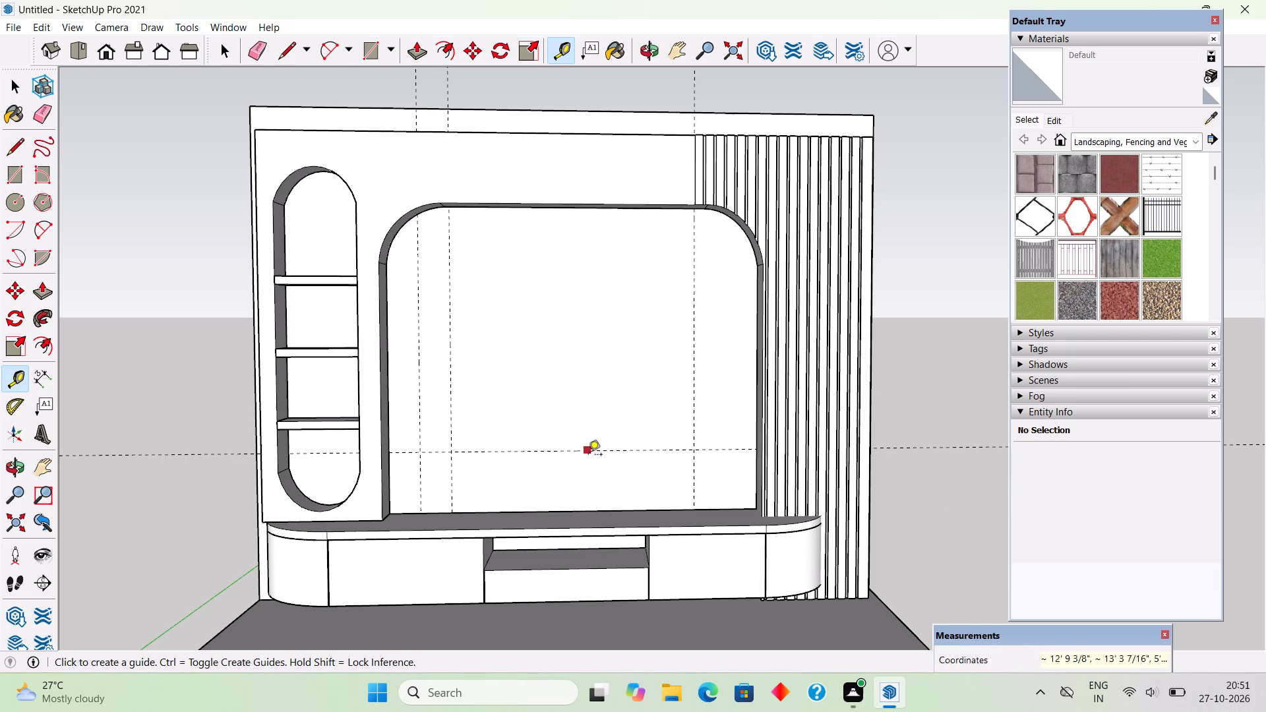
pyautogui.click(589, 452)
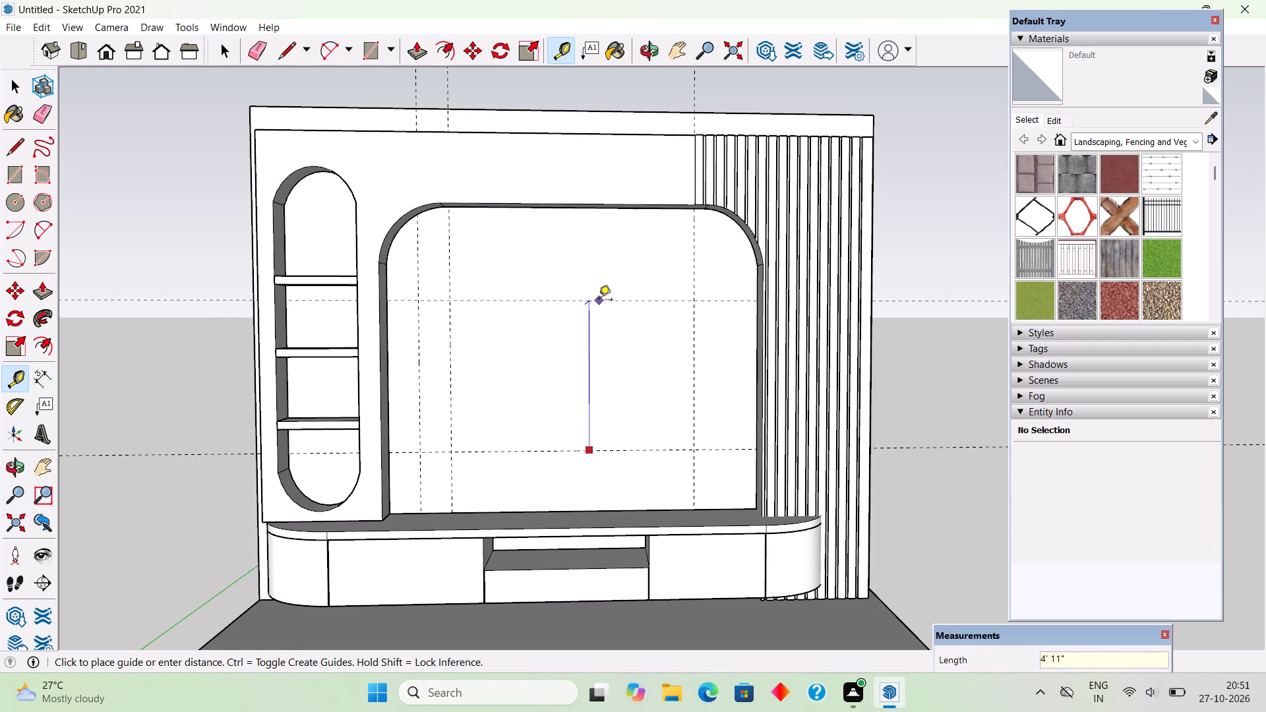
pyautogui.click(599, 301)
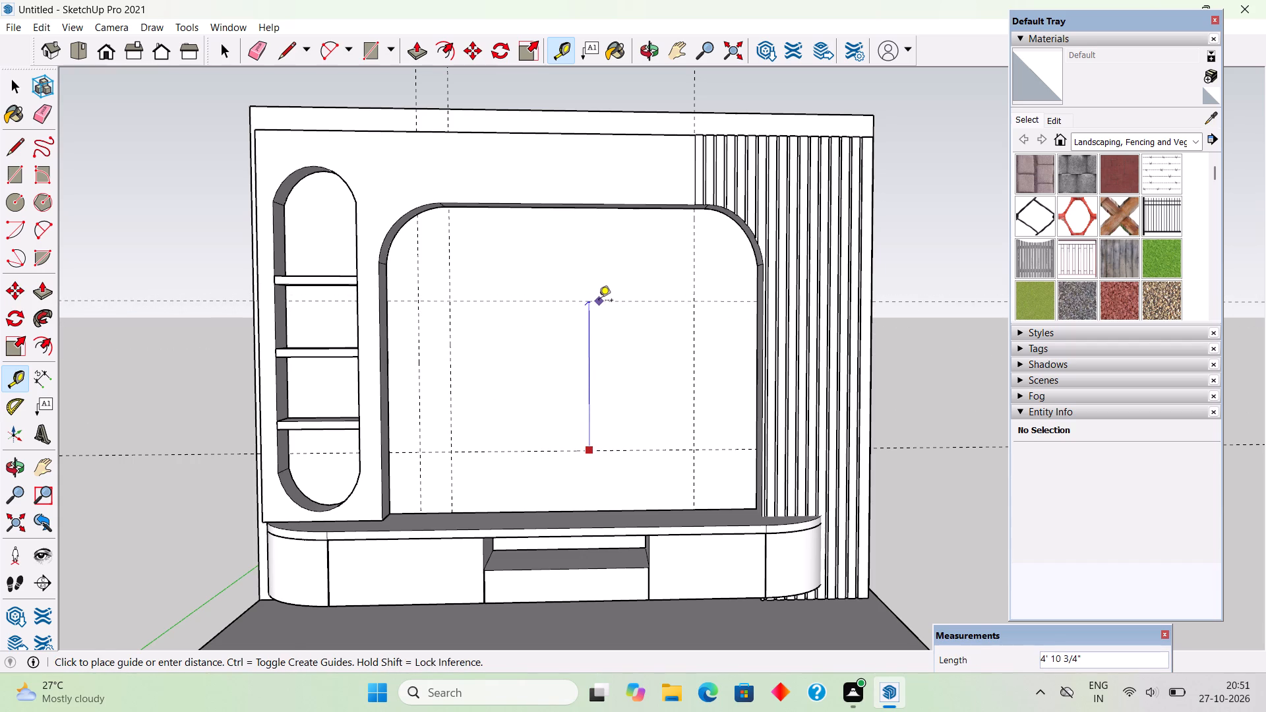
pyautogui.press('space')
# Draw a rectangle about 7' 11" by 4' 11" on the arched panel between the guide intersections.
pyautogui.moveTo(628, 432); pyautogui.dragTo(818, 477, button='middle')
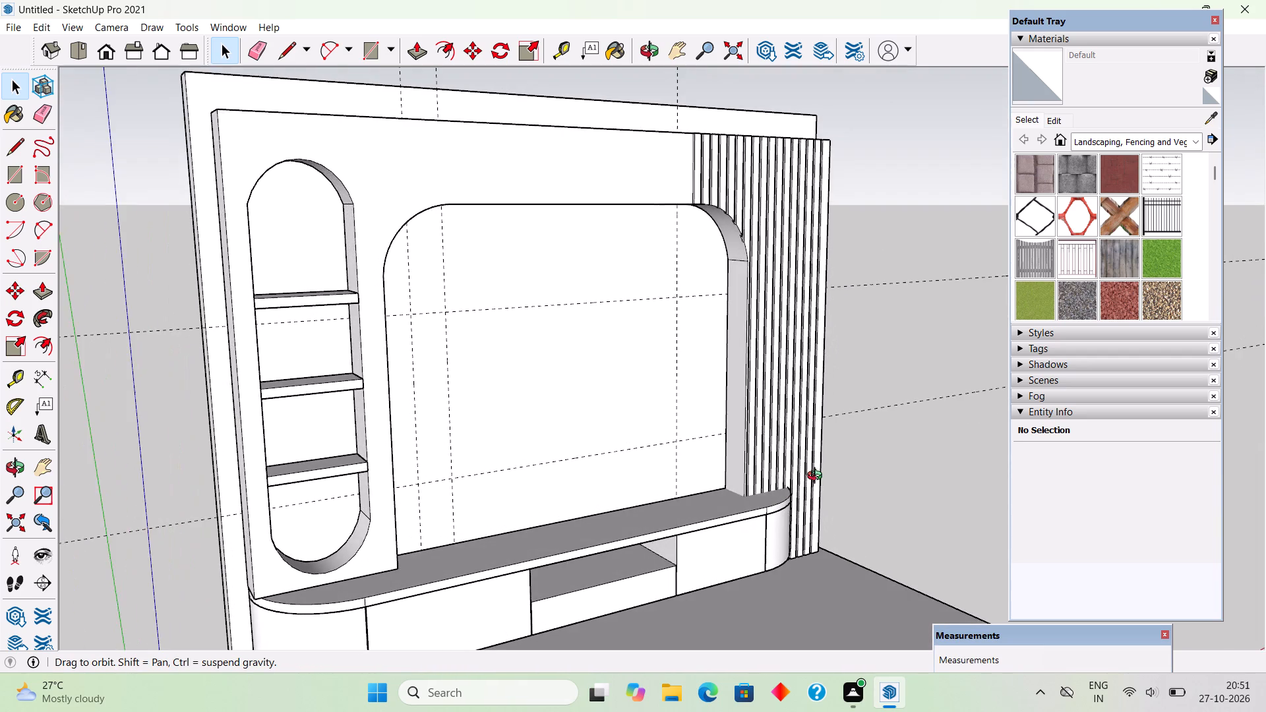
pyautogui.moveTo(818, 477); pyautogui.dragTo(776, 476, button='middle')
pyautogui.press('r')
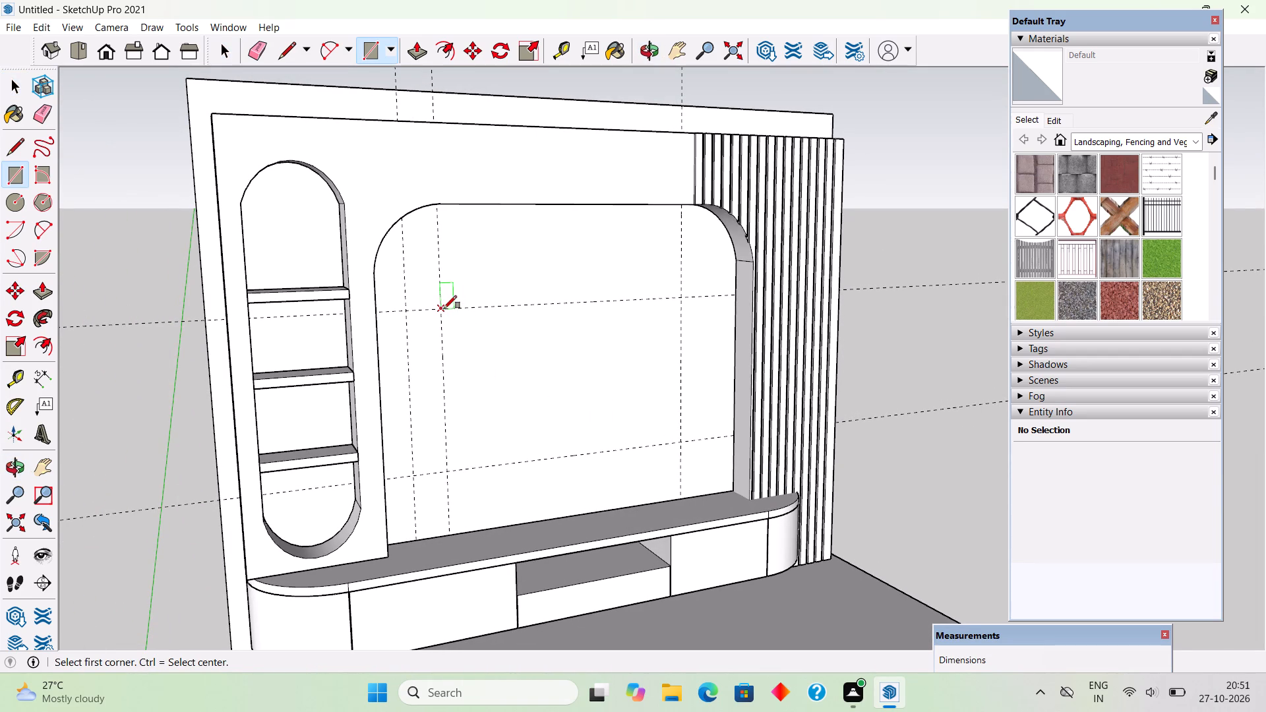
pyautogui.click(444, 309)
pyautogui.click(683, 442)
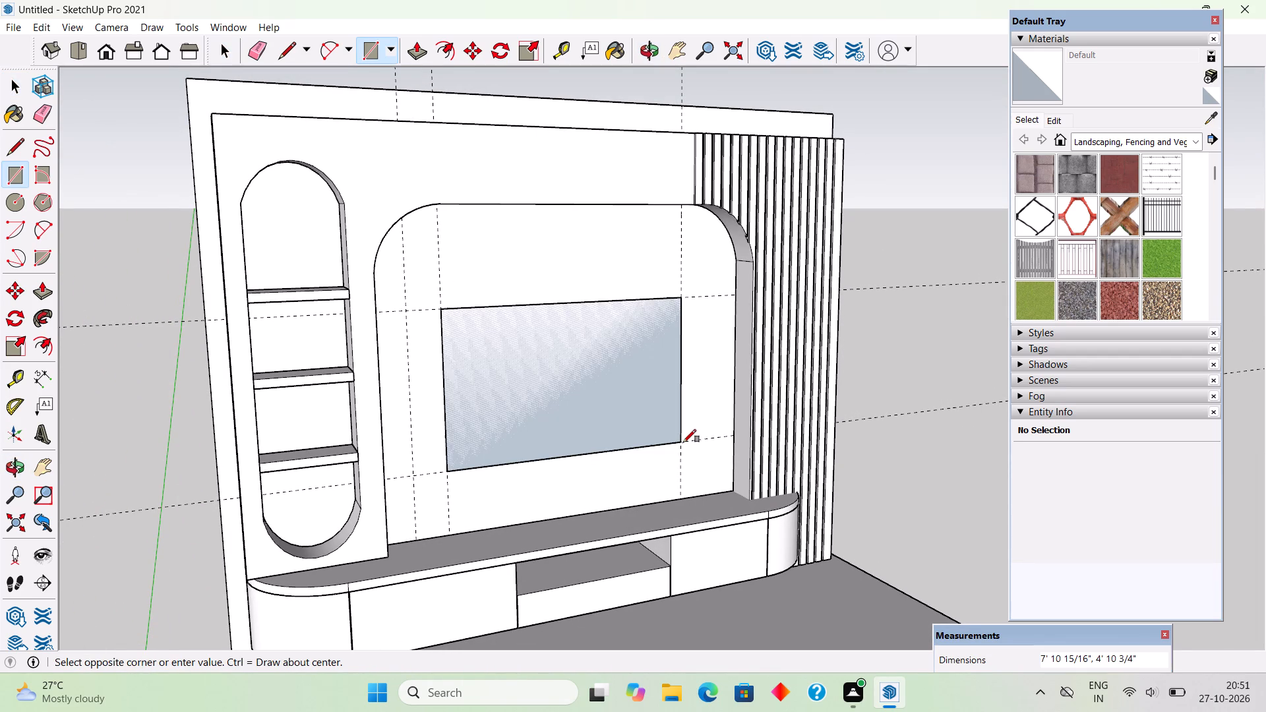
# Extrude the rectangle inside the arched panel outward by 2".
pyautogui.press('p')
pyautogui.click(651, 405)
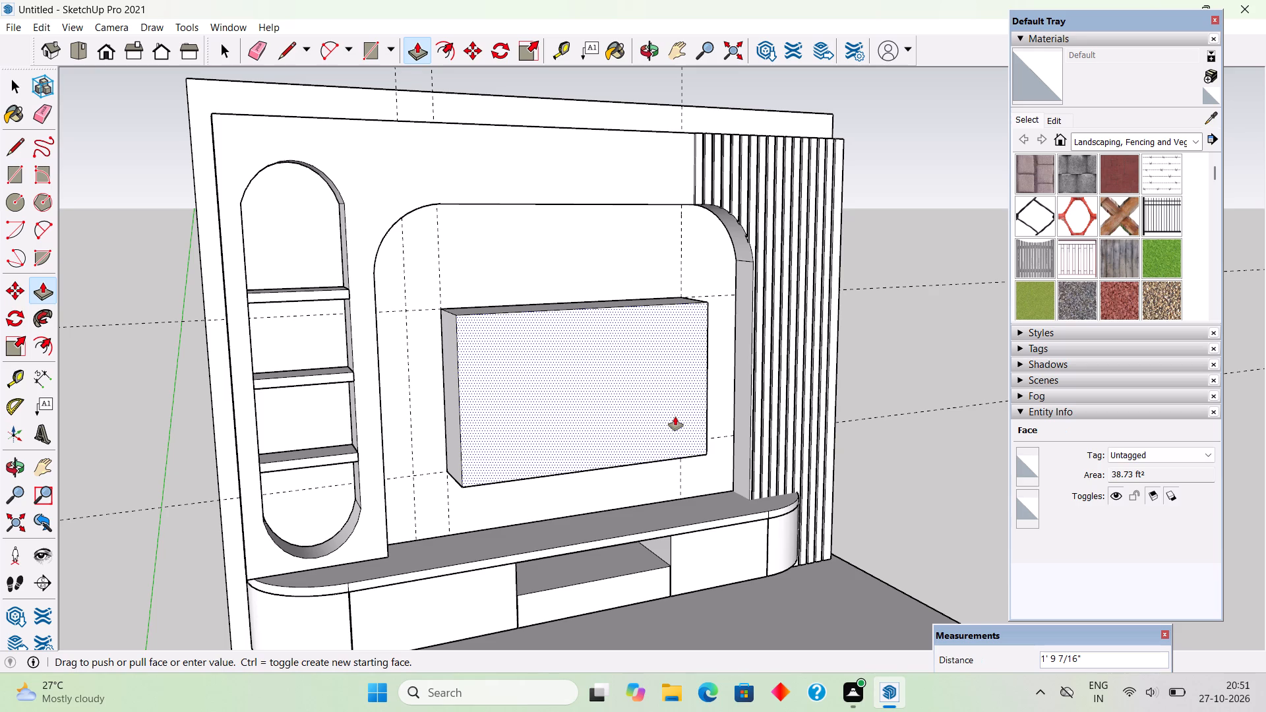
pyautogui.write('2"')
pyautogui.press('Return')
pyautogui.press('space')
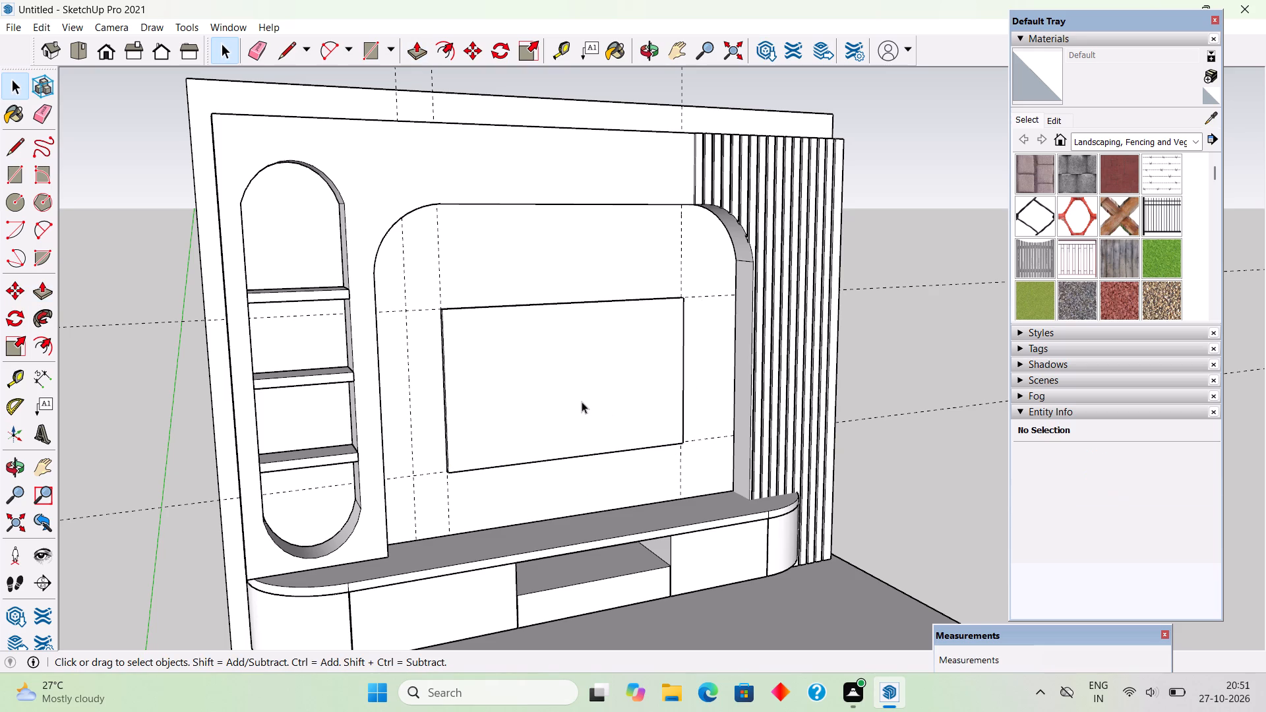
# Extrude the front face of the rectangular panel outward by another 2".
pyautogui.moveTo(600, 434); pyautogui.dragTo(682, 460, button='middle')
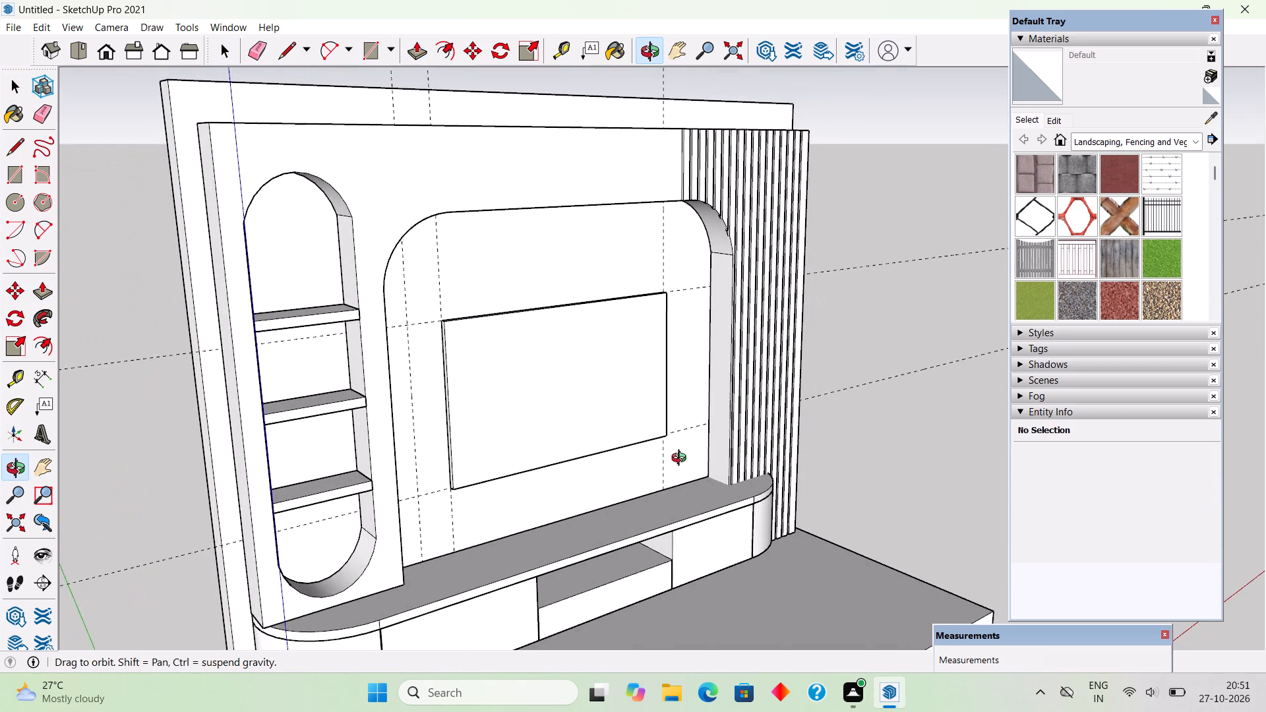
pyautogui.moveTo(682, 460); pyautogui.dragTo(640, 463, button='middle')
pyautogui.press('p')
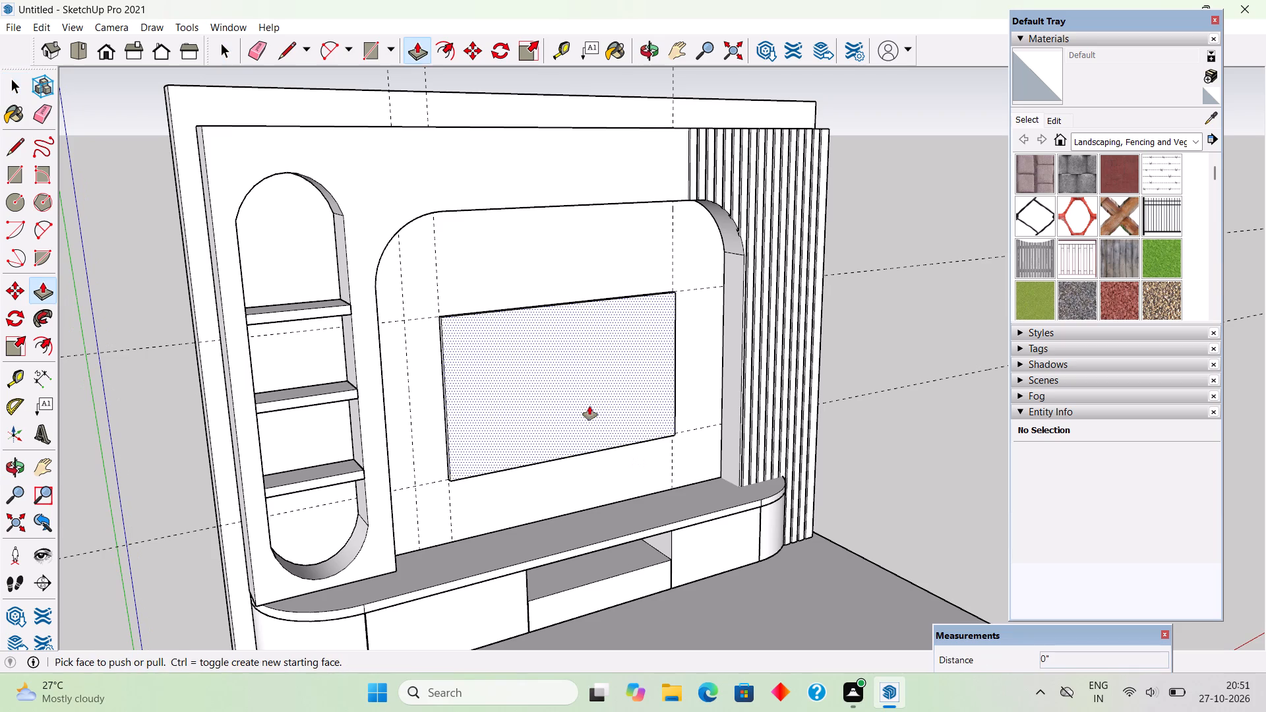
pyautogui.click(589, 406)
pyautogui.write('2"')
pyautogui.press('Return')
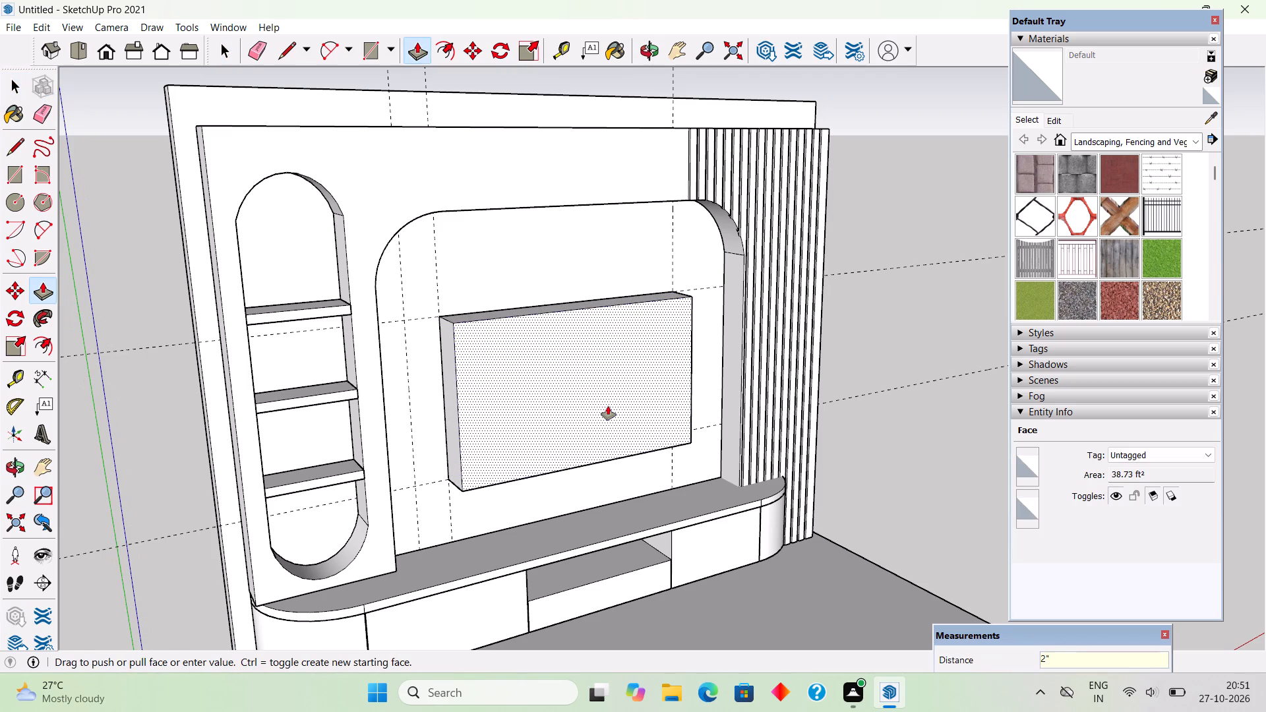
# Make the whole extruded rectangular panel a group.
pyautogui.press('space')
pyautogui.tripleClick(608, 406)
pyautogui.rightClick(608, 406)
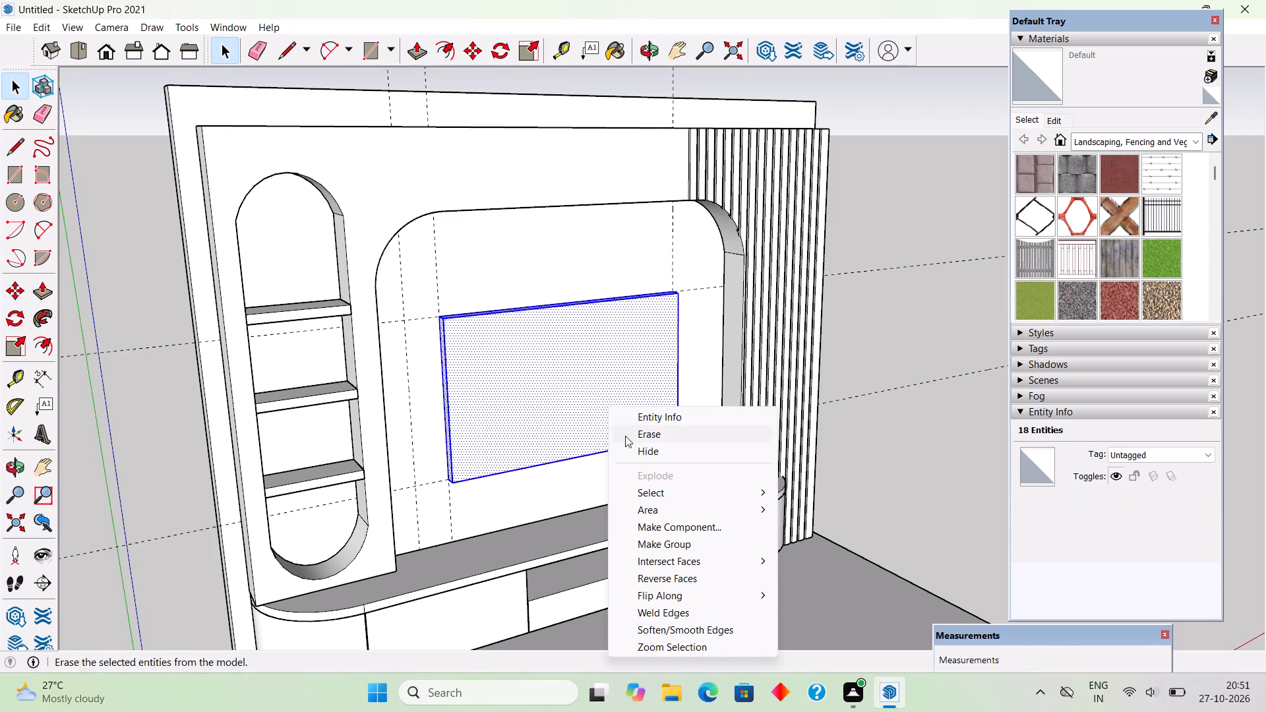
pyautogui.click(684, 549)
pyautogui.click(850, 339)
# Open the back wall's group and raise the wall's top face by 1'.
pyautogui.moveTo(758, 463); pyautogui.dragTo(519, 429, button='middle')
pyautogui.scroll(-5, 519, 429)
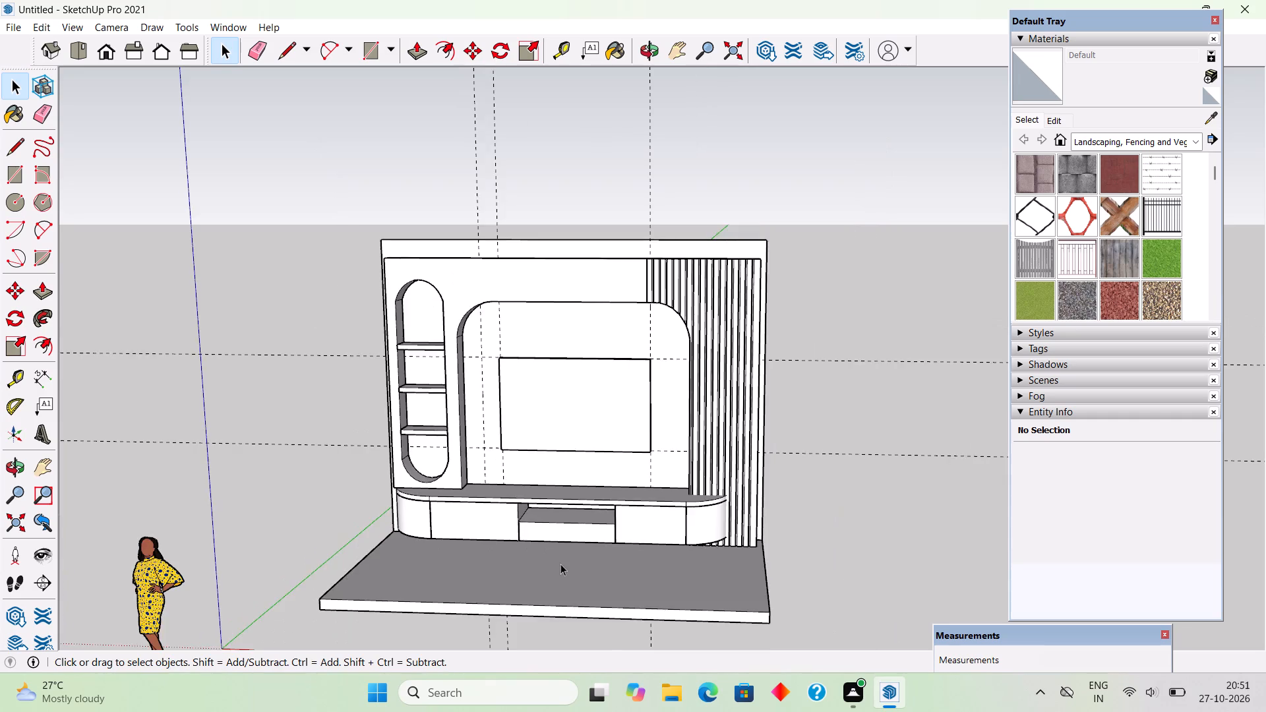
pyautogui.moveTo(562, 564); pyautogui.dragTo(659, 489, button='middle')
pyautogui.scroll(1, 659, 489)
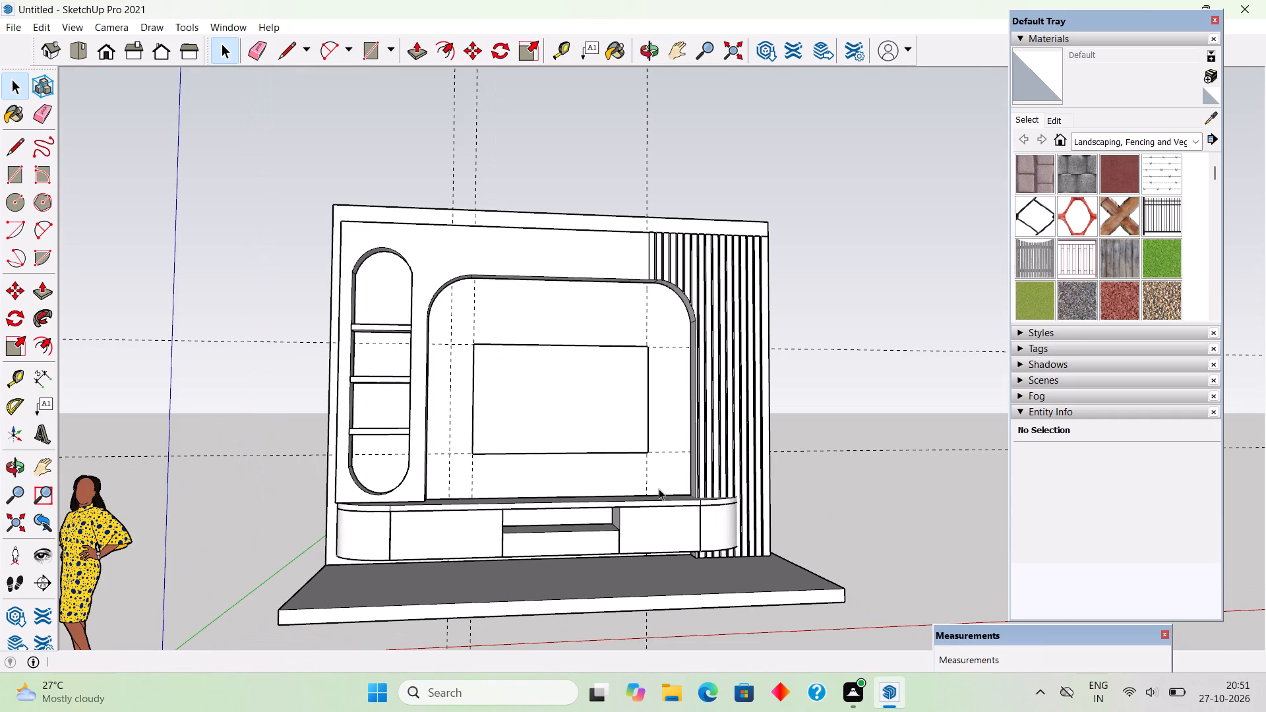
pyautogui.scroll(-3, 652, 465)
pyautogui.moveTo(646, 473); pyautogui.dragTo(671, 604, button='middle')
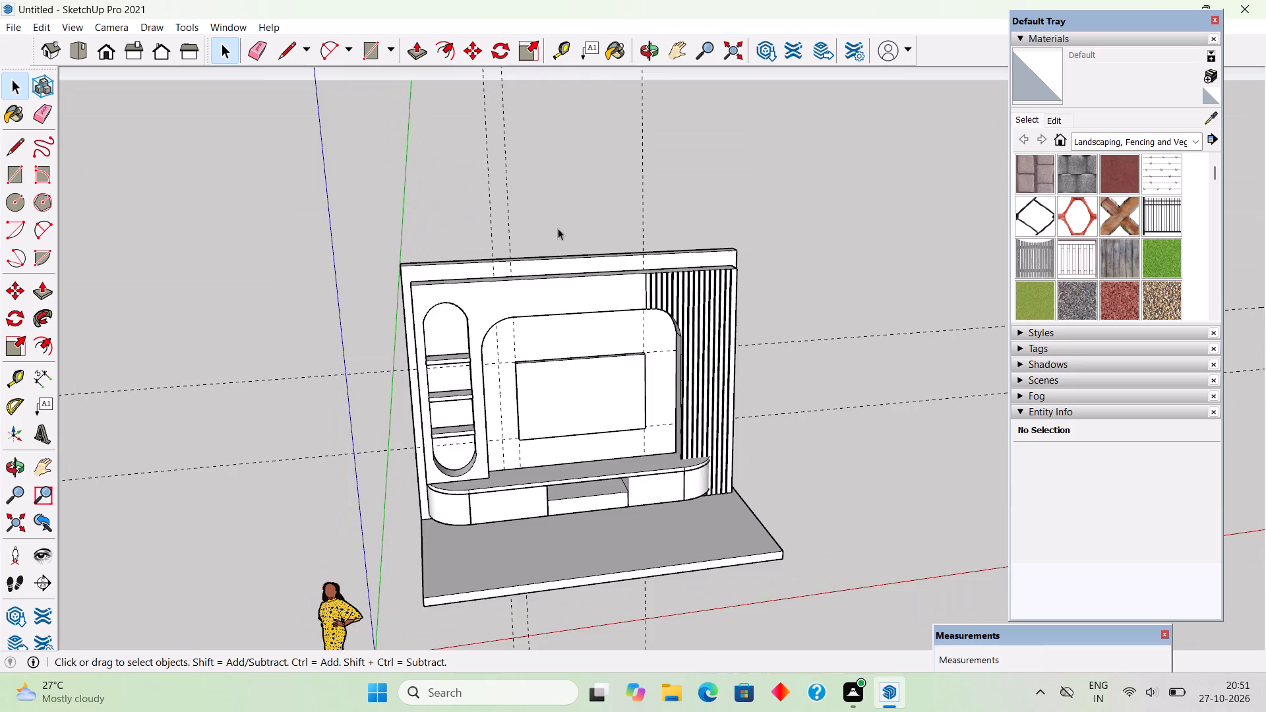
pyautogui.scroll(6, 558, 227)
pyautogui.scroll(2, 588, 278)
pyautogui.tripleClick(589, 277)
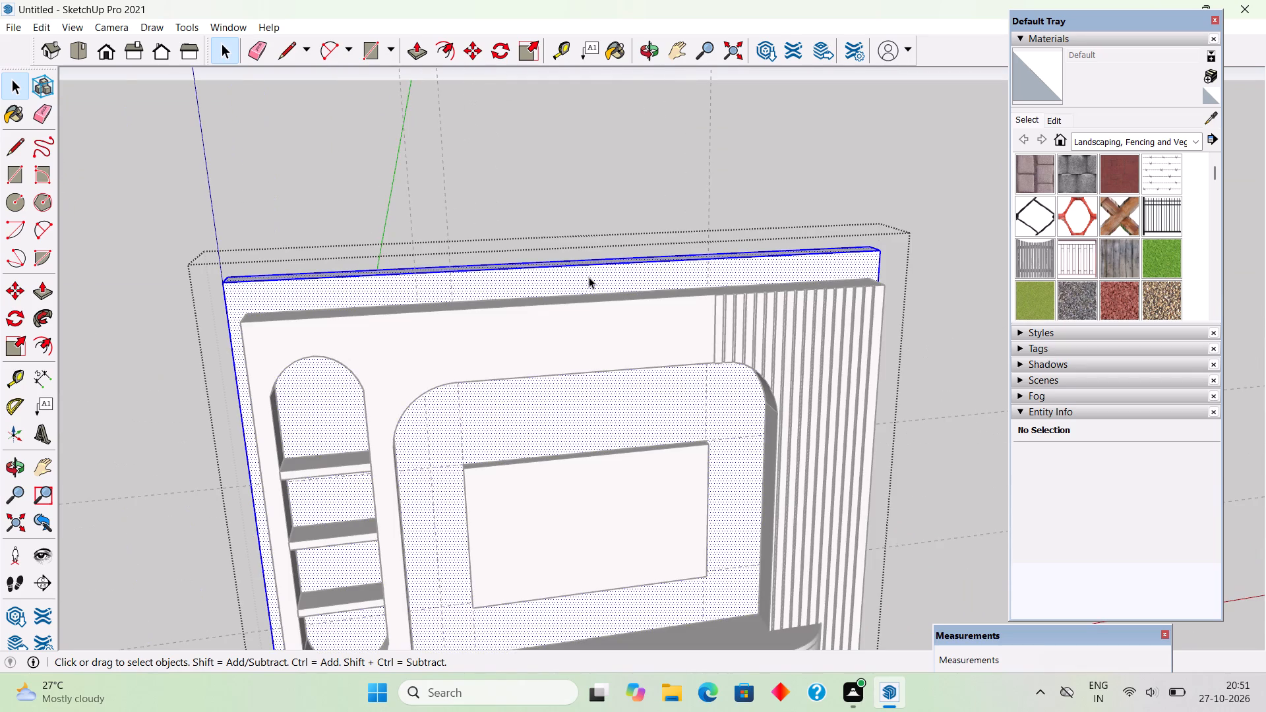
pyautogui.moveTo(608, 305); pyautogui.dragTo(658, 442, button='middle')
pyautogui.press('p')
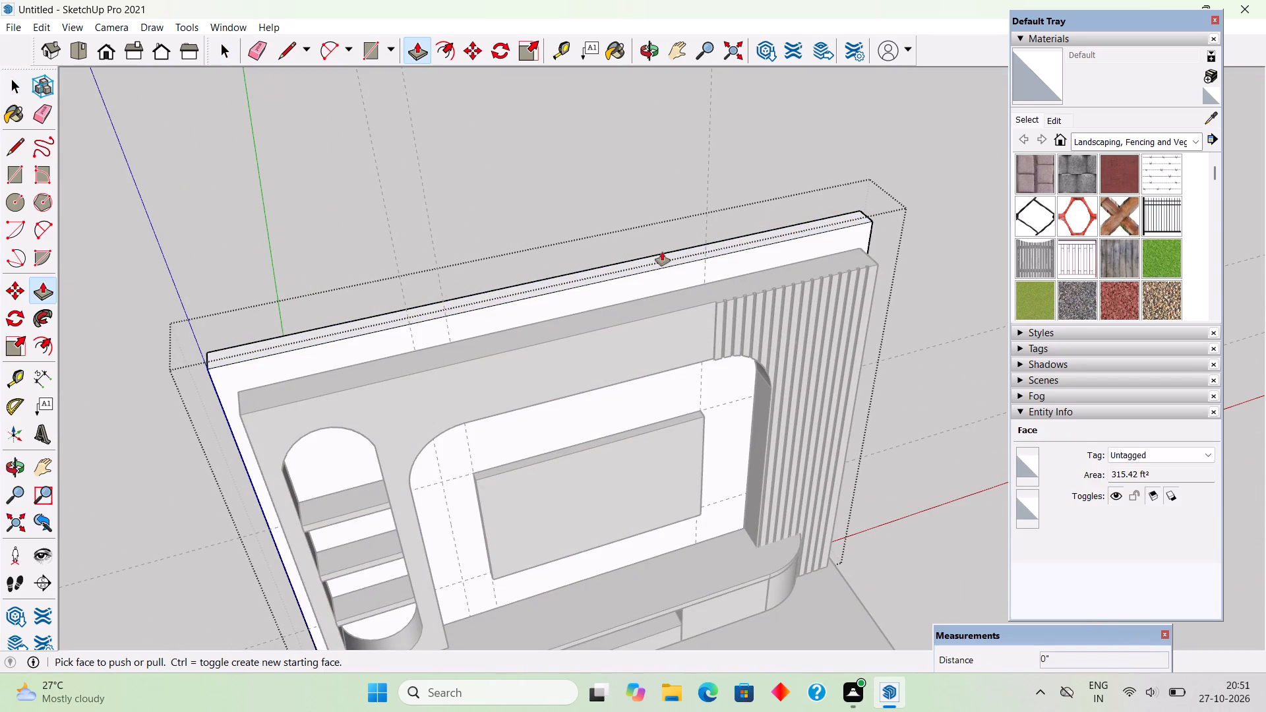
pyautogui.click(665, 260)
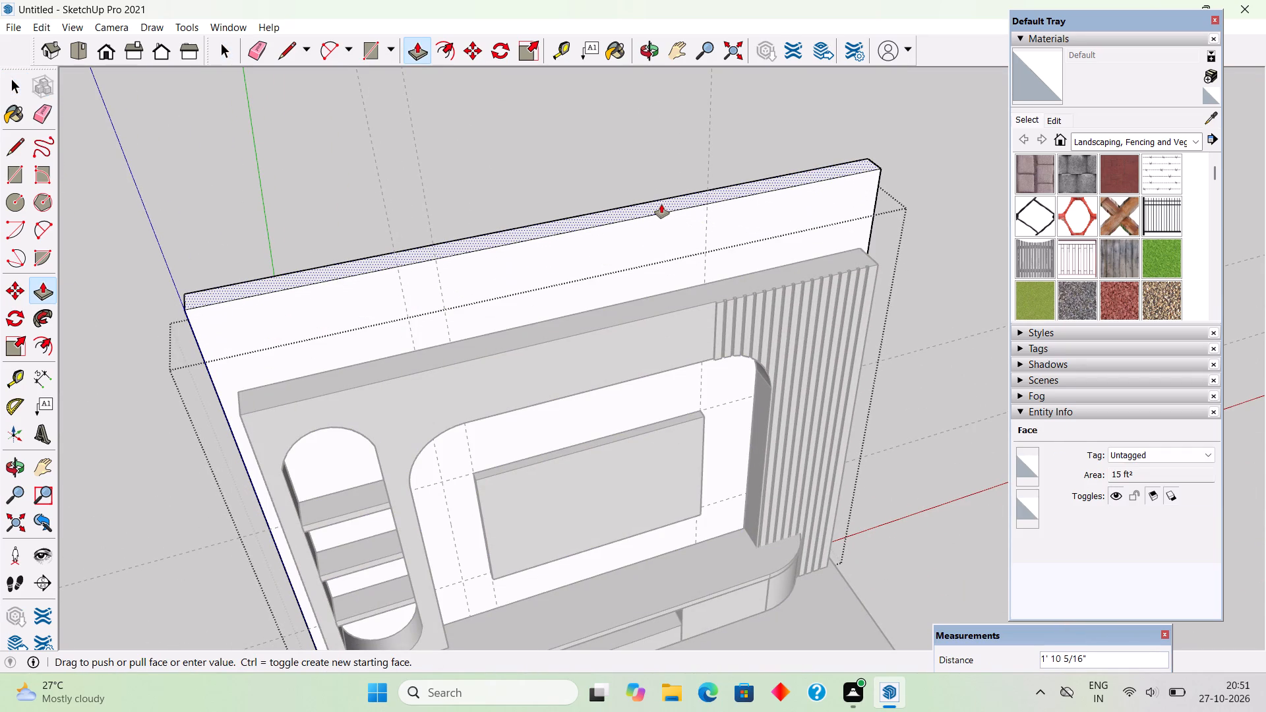
pyautogui.write("1'")
pyautogui.press('Return')
pyautogui.press('space')
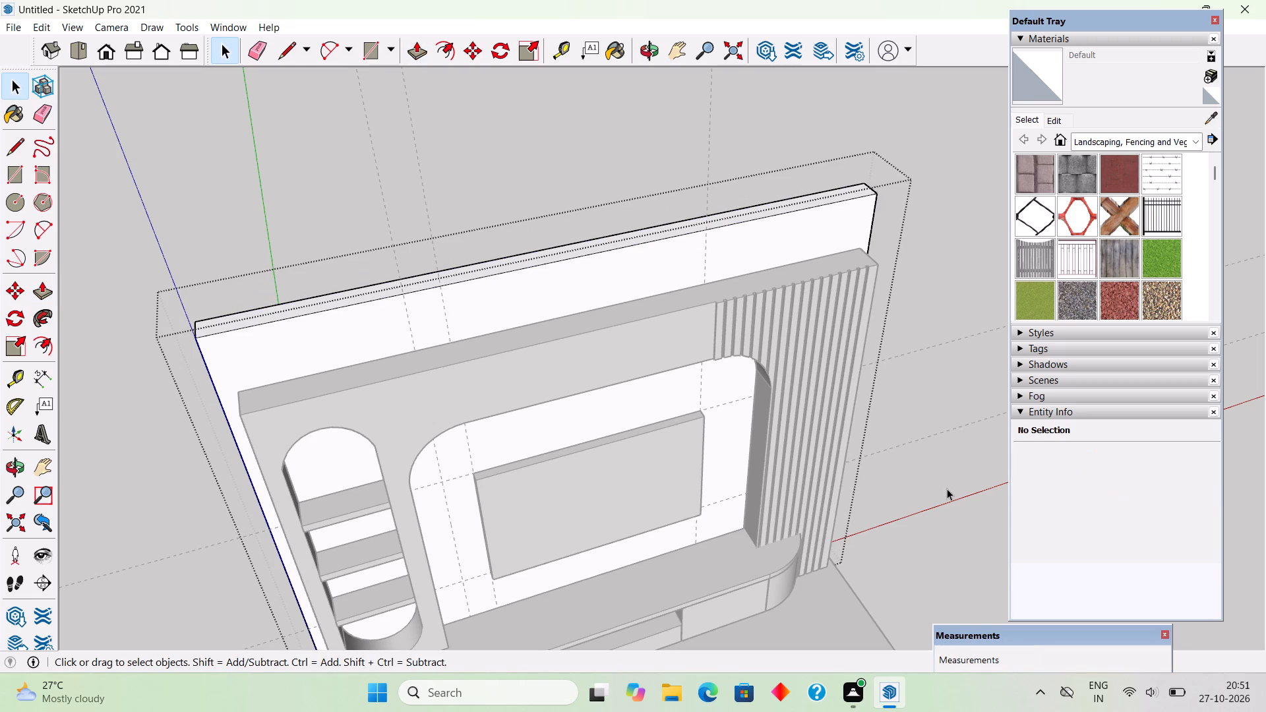
pyautogui.click(947, 489)
# Place a horizontal guide about 1' 11" below the back wall's top edge, level with the front panelling's top.
pyautogui.moveTo(910, 498); pyautogui.dragTo(746, 254, button='middle')
pyautogui.moveTo(635, 295); pyautogui.dragTo(726, 357, button='middle')
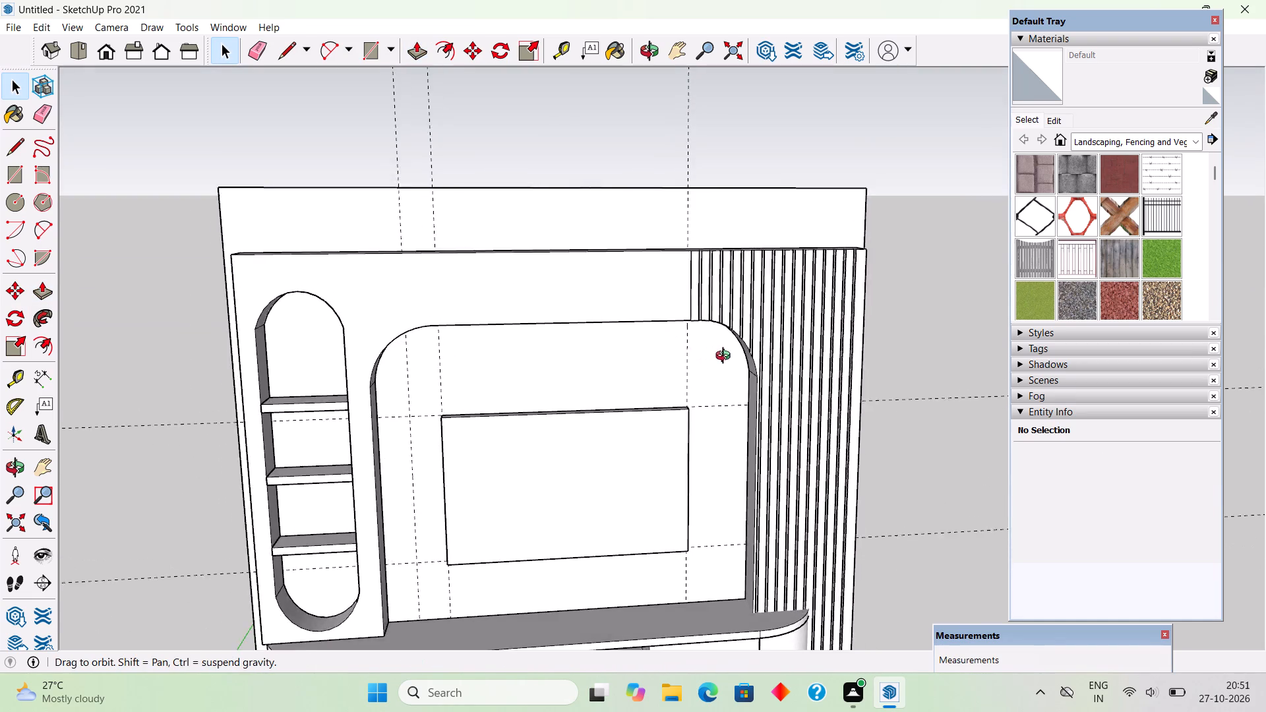
pyautogui.moveTo(726, 357); pyautogui.dragTo(775, 340, button='middle')
pyautogui.moveTo(783, 359); pyautogui.dragTo(811, 355, button='middle')
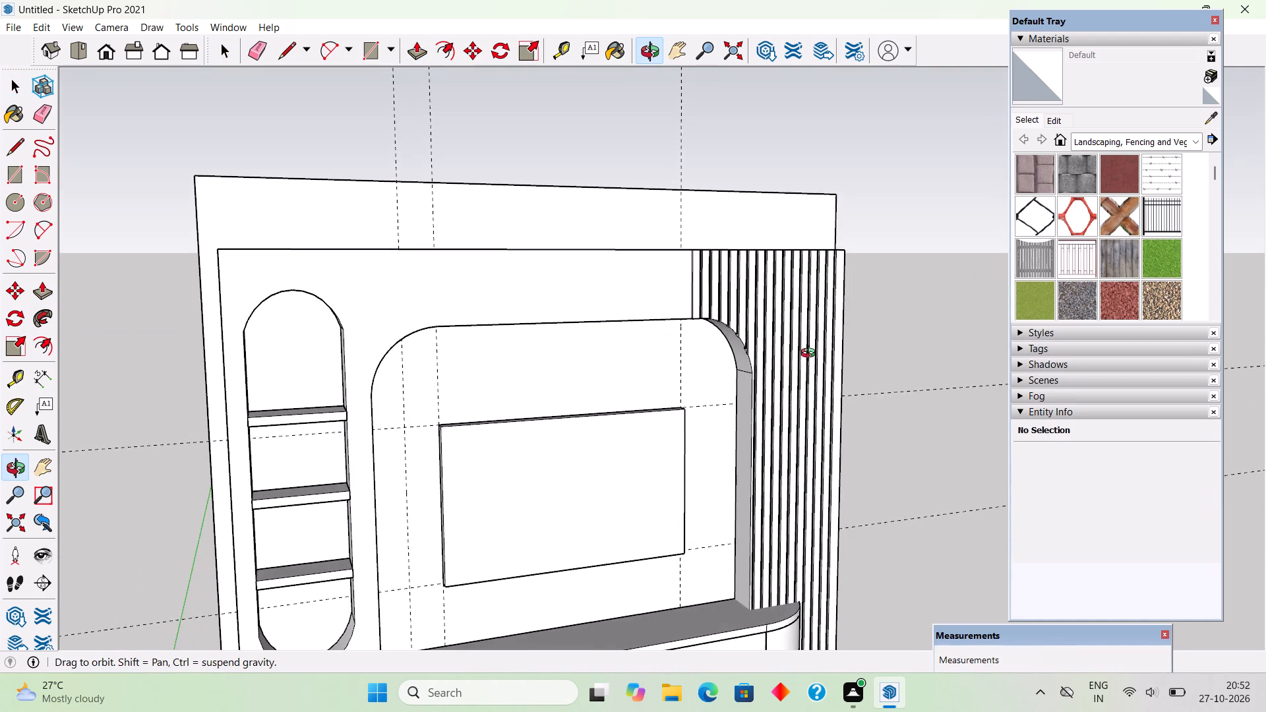
pyautogui.moveTo(811, 355); pyautogui.dragTo(863, 404, button='middle')
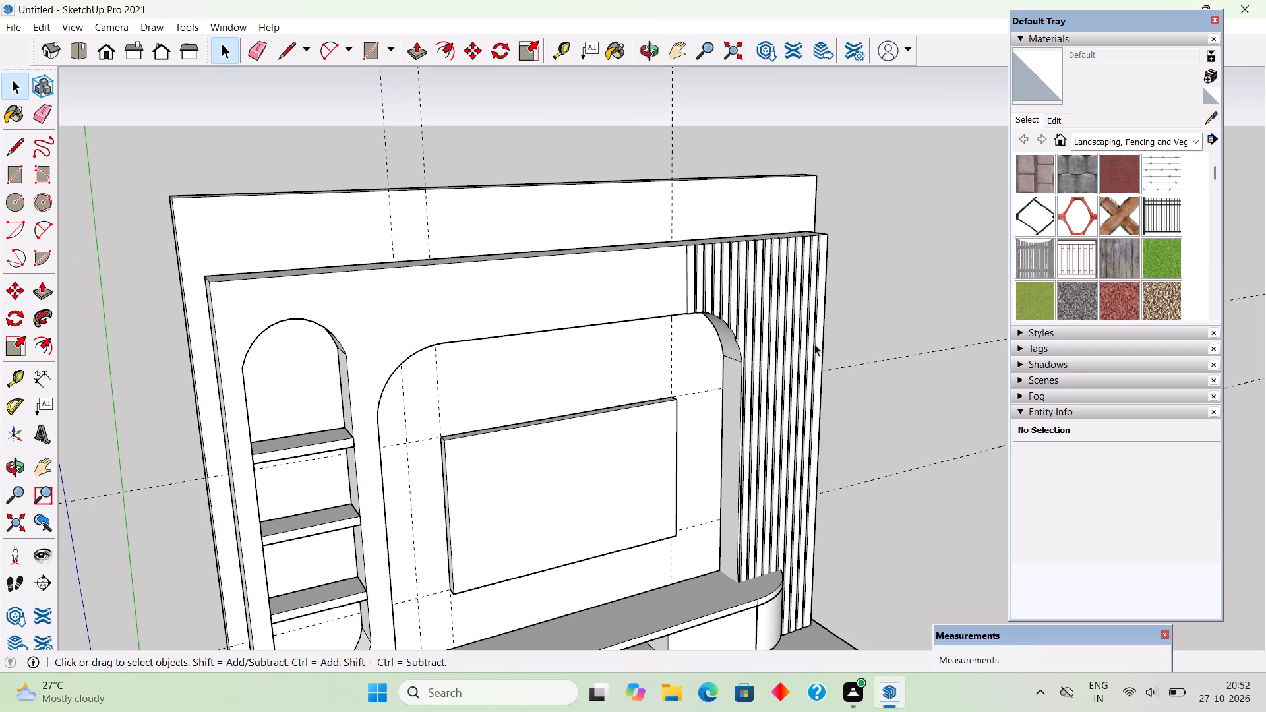
pyautogui.press('t')
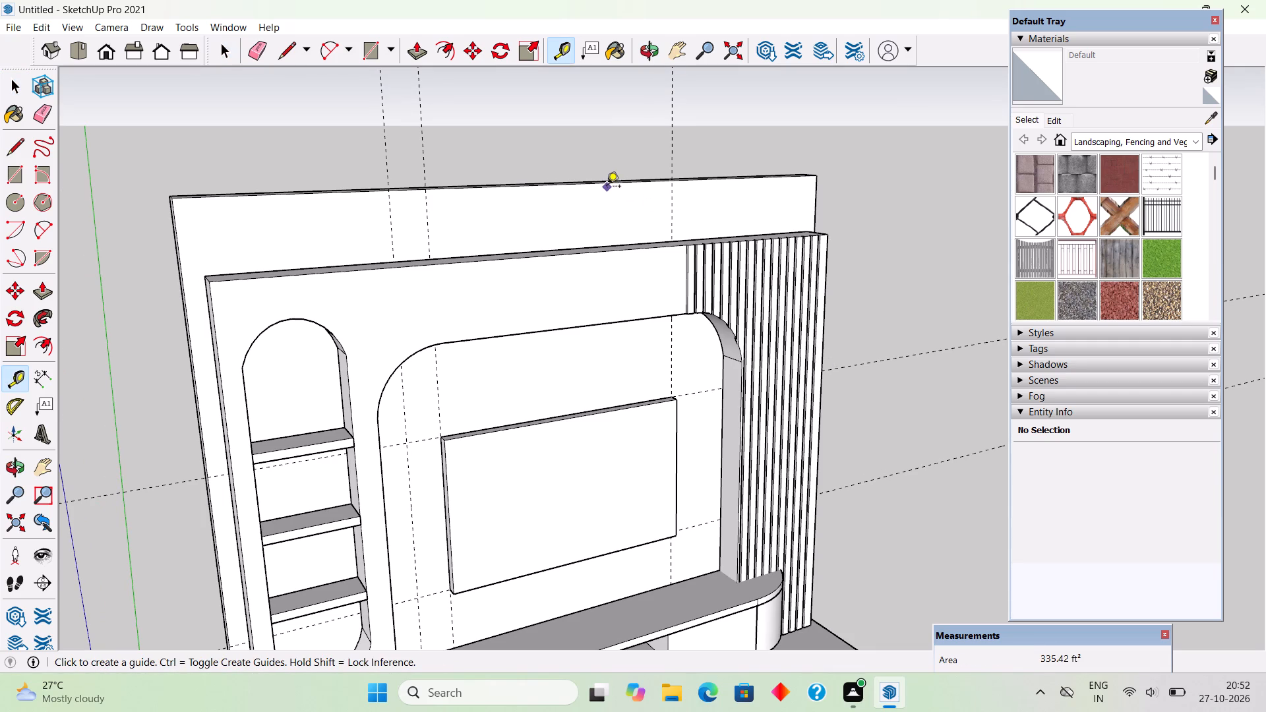
pyautogui.click(607, 185)
pyautogui.scroll(7, 622, 242)
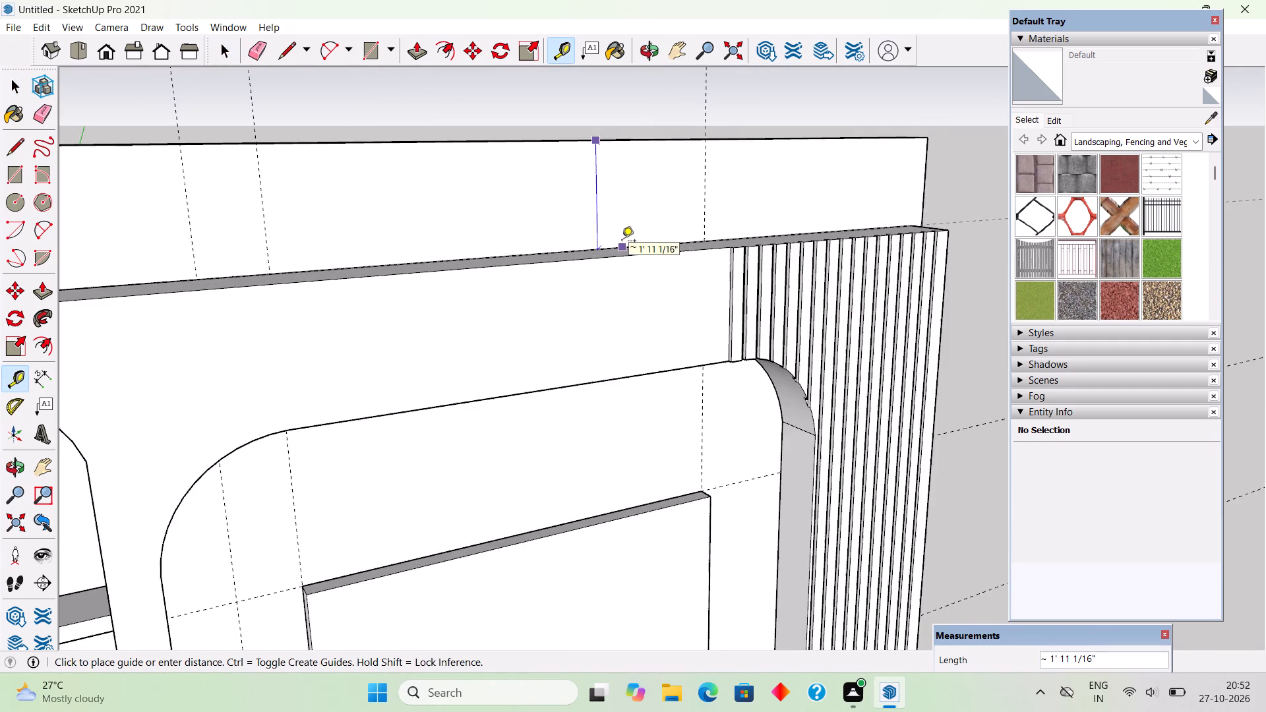
pyautogui.scroll(4, 622, 242)
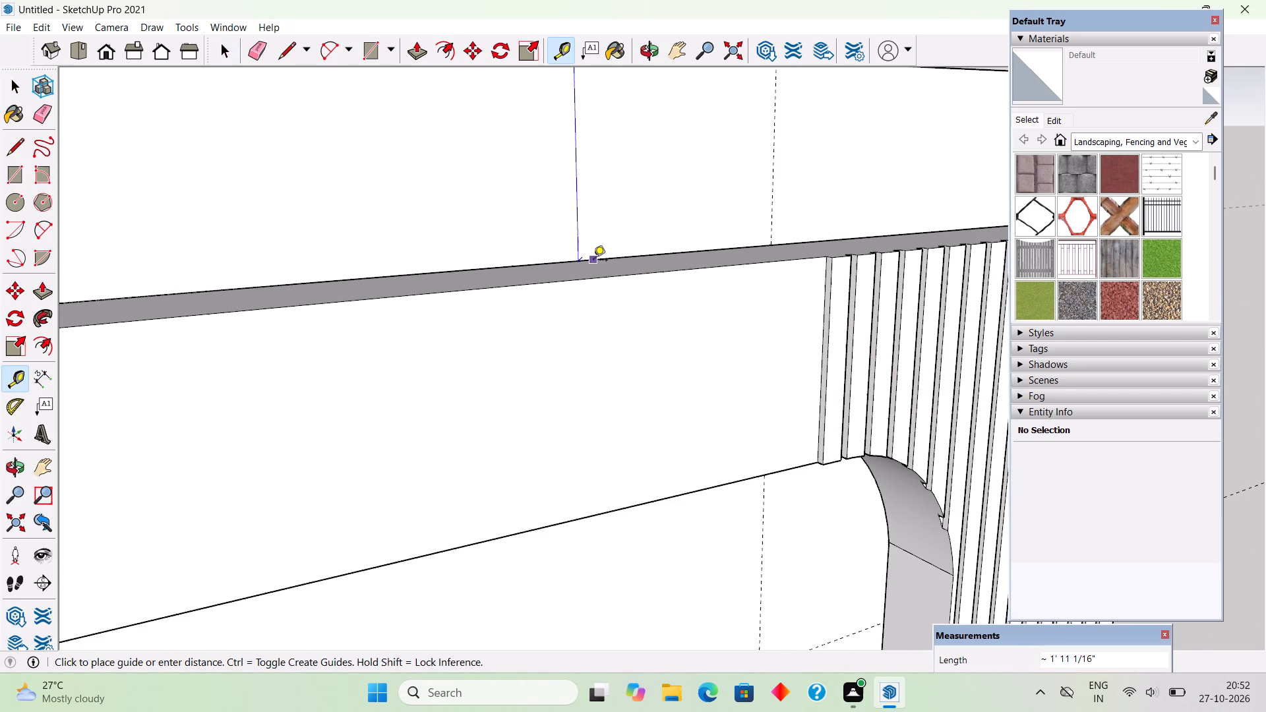
pyautogui.click(593, 261)
# Place a horizontal guide on the back wall 3" above the front panelling's top rear edge.
pyautogui.scroll(-10, 593, 264)
pyautogui.moveTo(612, 279); pyautogui.dragTo(804, 327, button='middle')
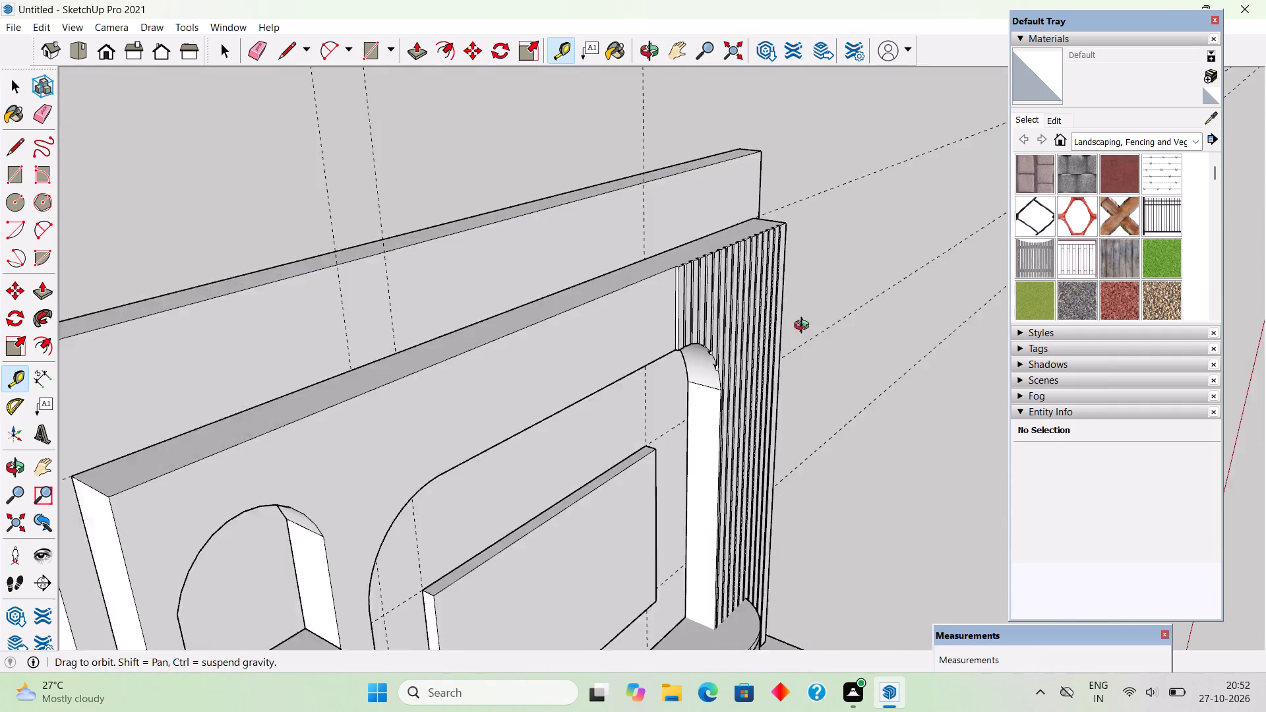
pyautogui.moveTo(804, 327); pyautogui.dragTo(835, 320, button='middle')
pyautogui.click(466, 348)
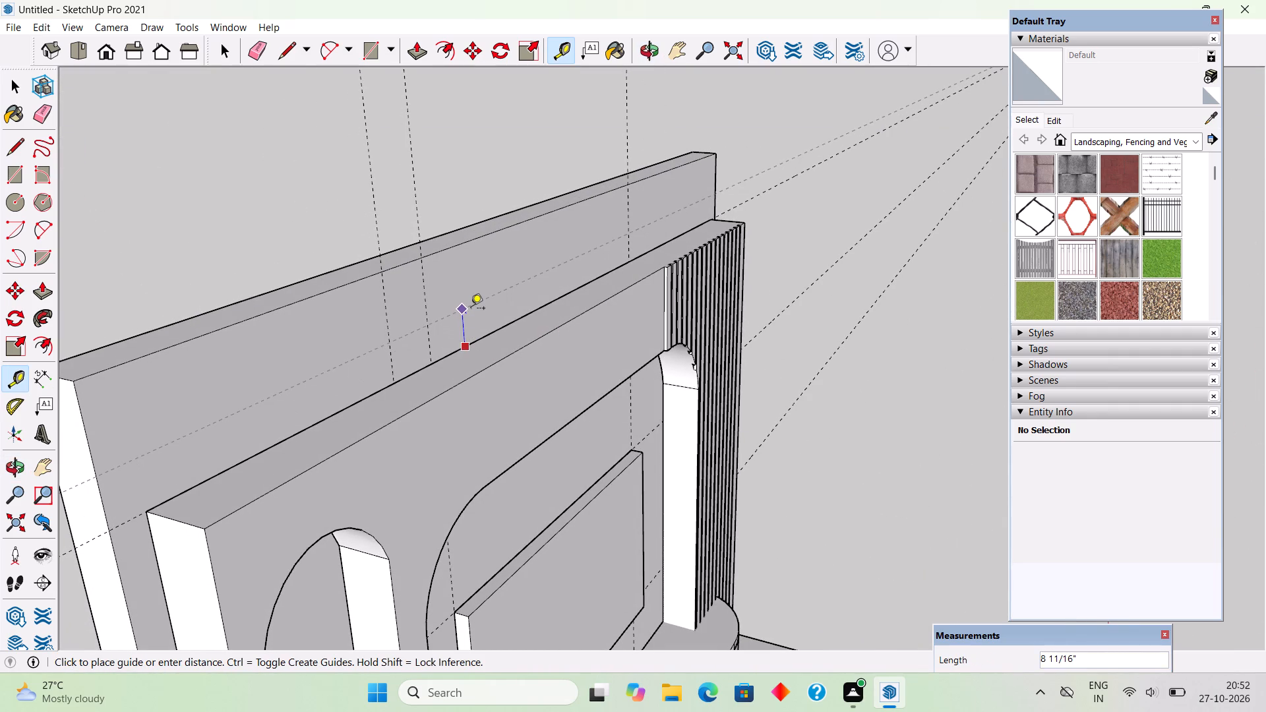
pyautogui.press('3')
pyautogui.hotkey('shift', '"')
pyautogui.press('Return')
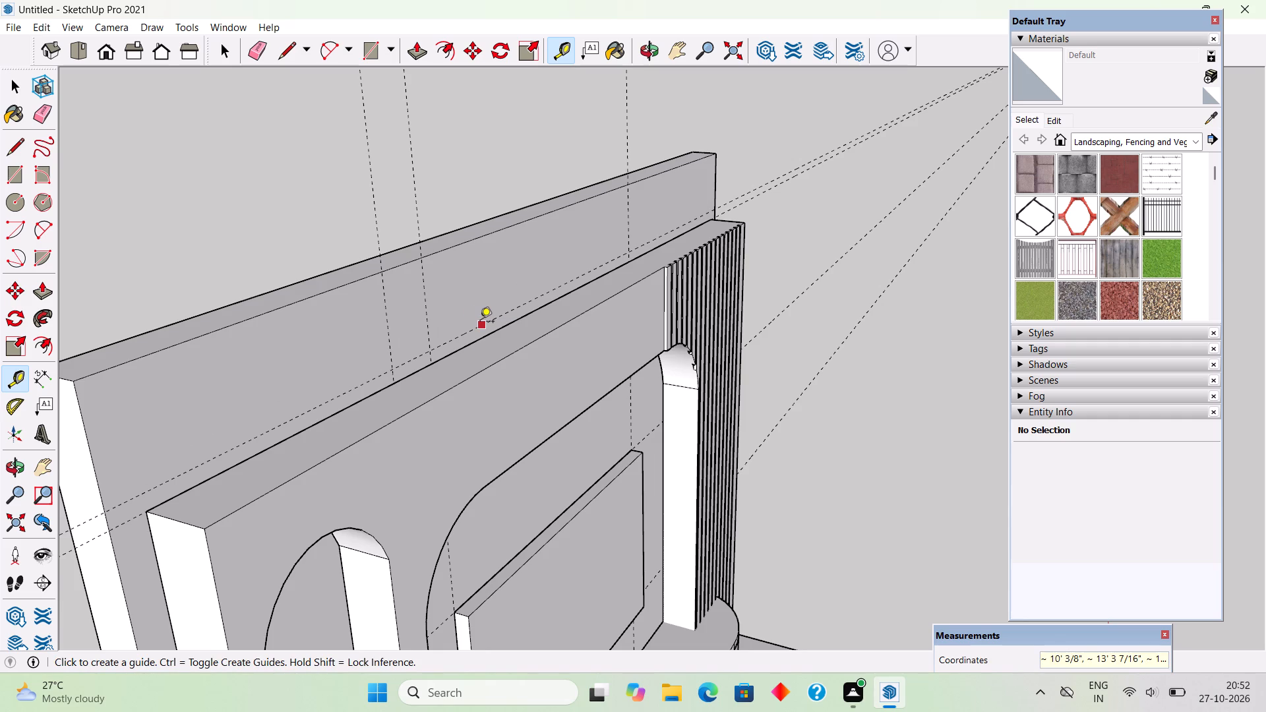
# Draw a 20' by 3" rectangle across the back wall between the two guides above the front panelling.
pyautogui.press('r')
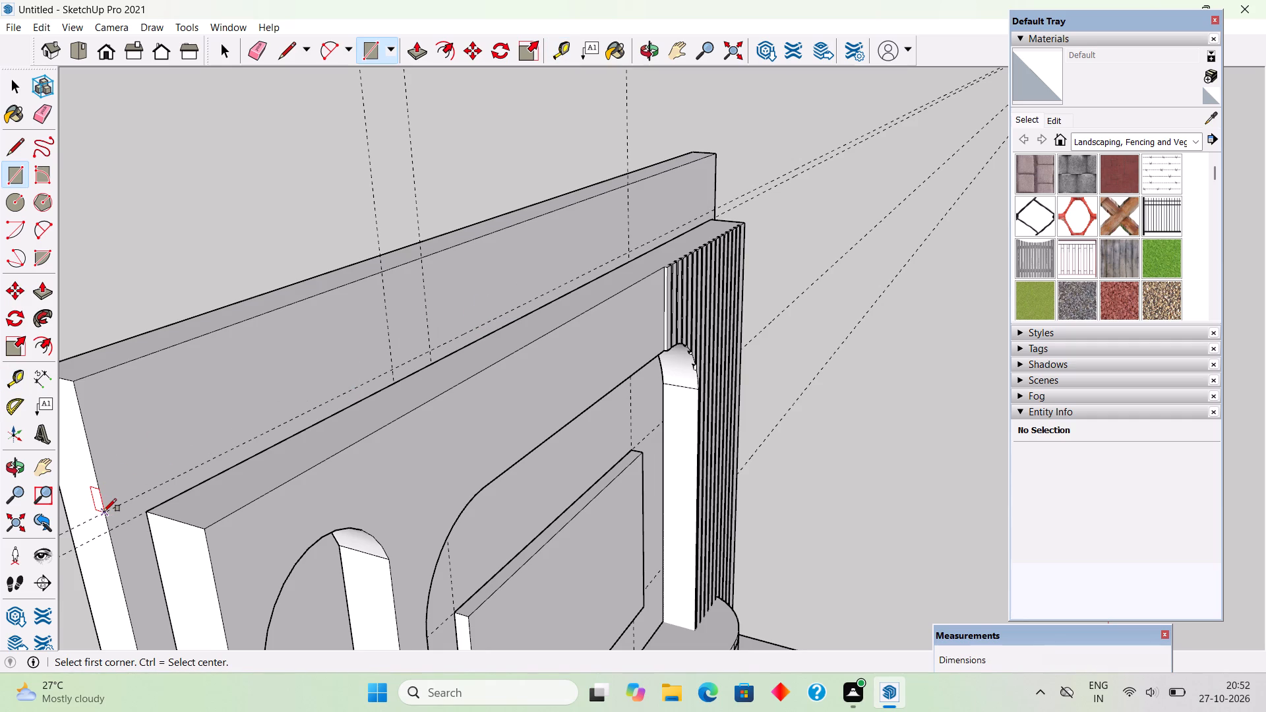
pyautogui.click(104, 512)
pyautogui.scroll(4, 735, 225)
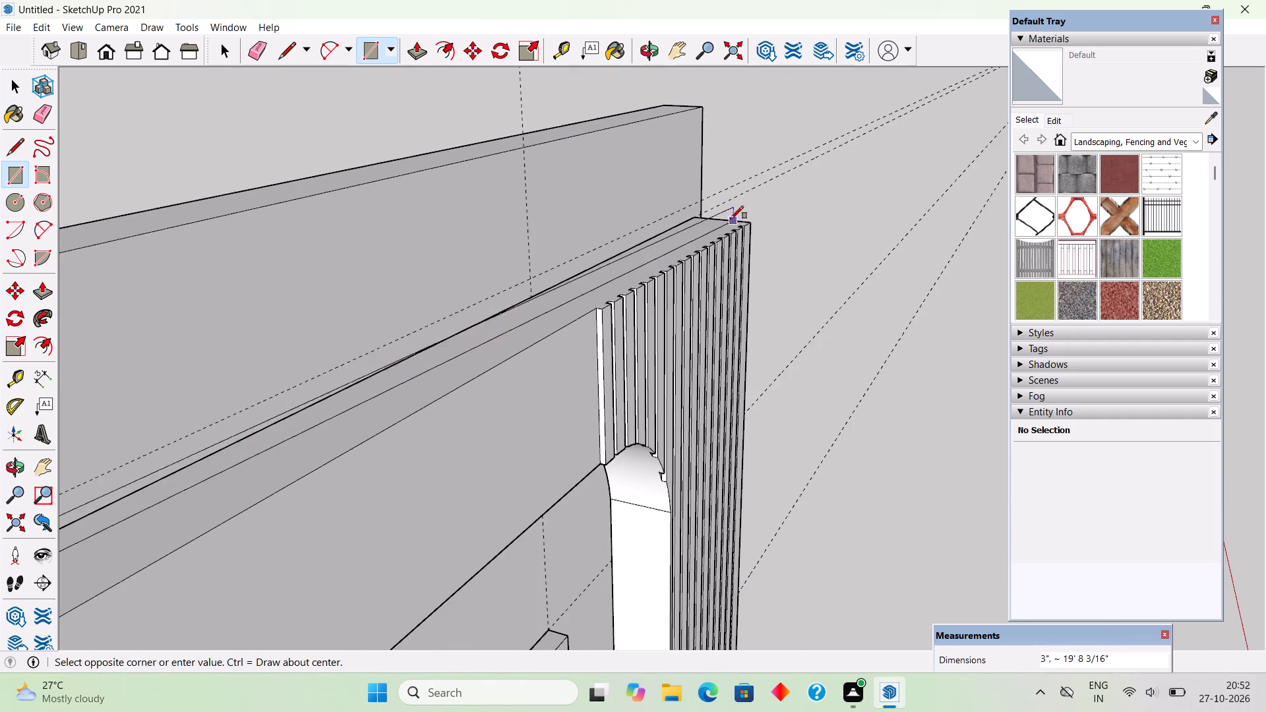
pyautogui.scroll(9, 731, 219)
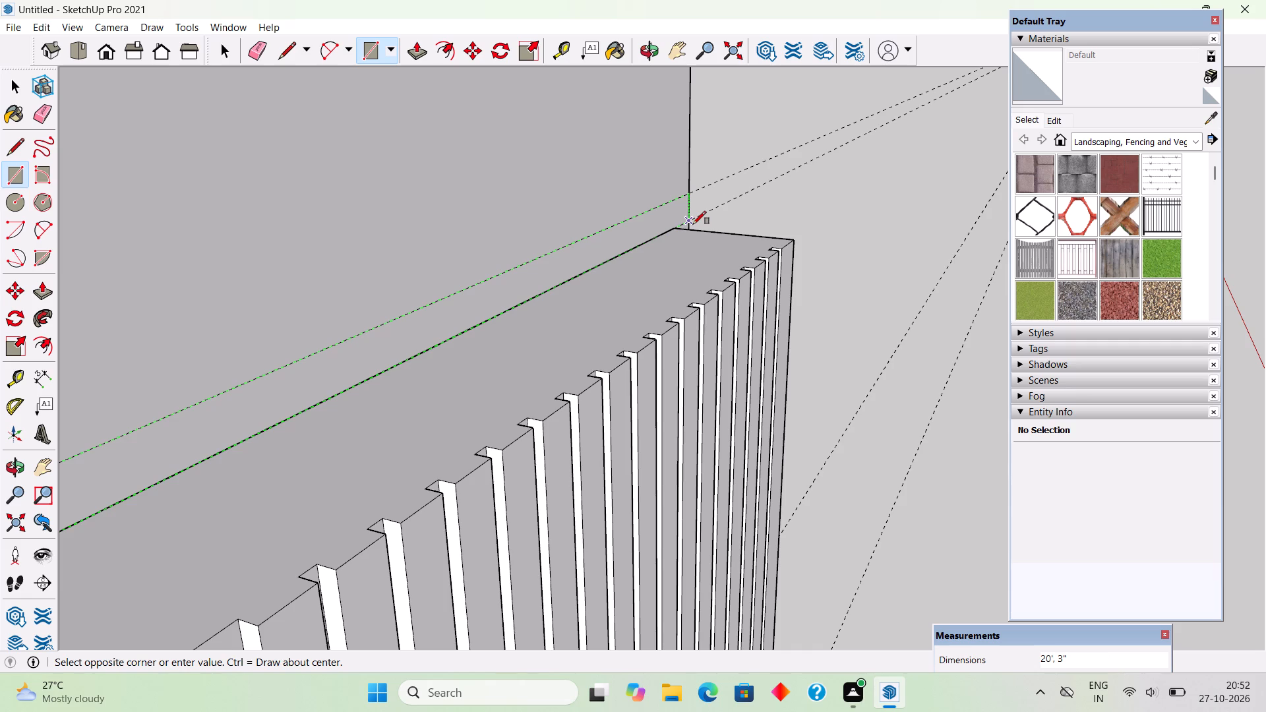
pyautogui.click(693, 224)
# Pull the 3" strip on the back wall out 9' 3" to form the ceiling slab, flush with the floor slab's front edge.
pyautogui.press('p')
pyautogui.click(657, 225)
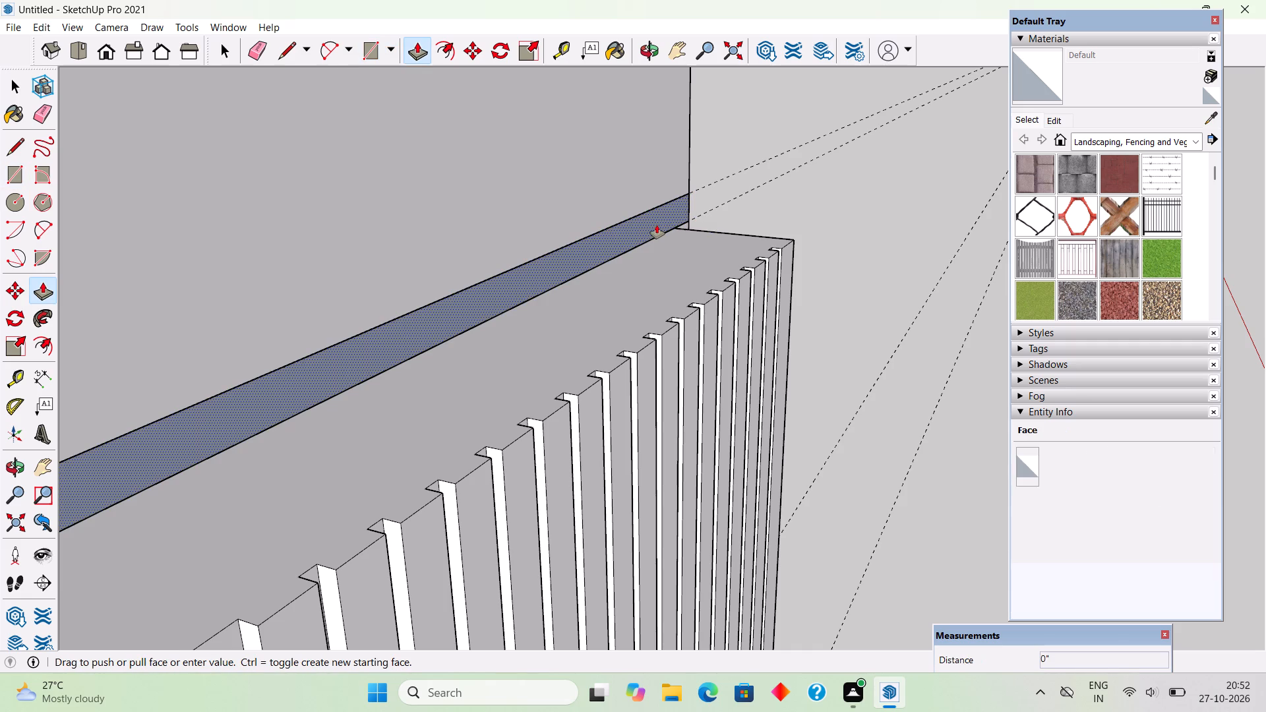
pyautogui.scroll(-5, 702, 237)
pyautogui.scroll(-19, 704, 236)
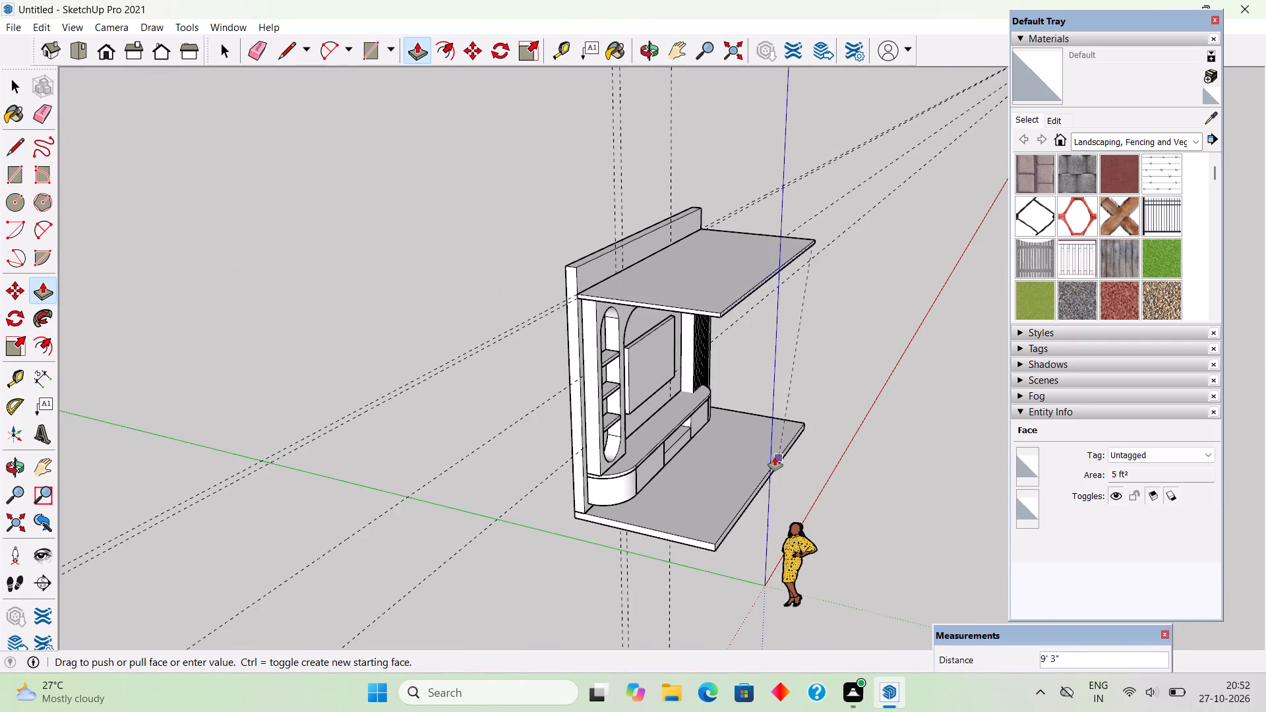
pyautogui.click(775, 457)
# Select all the connected ceiling slab geometry and make it a group.
pyautogui.moveTo(737, 350); pyautogui.dragTo(457, 84, button='middle')
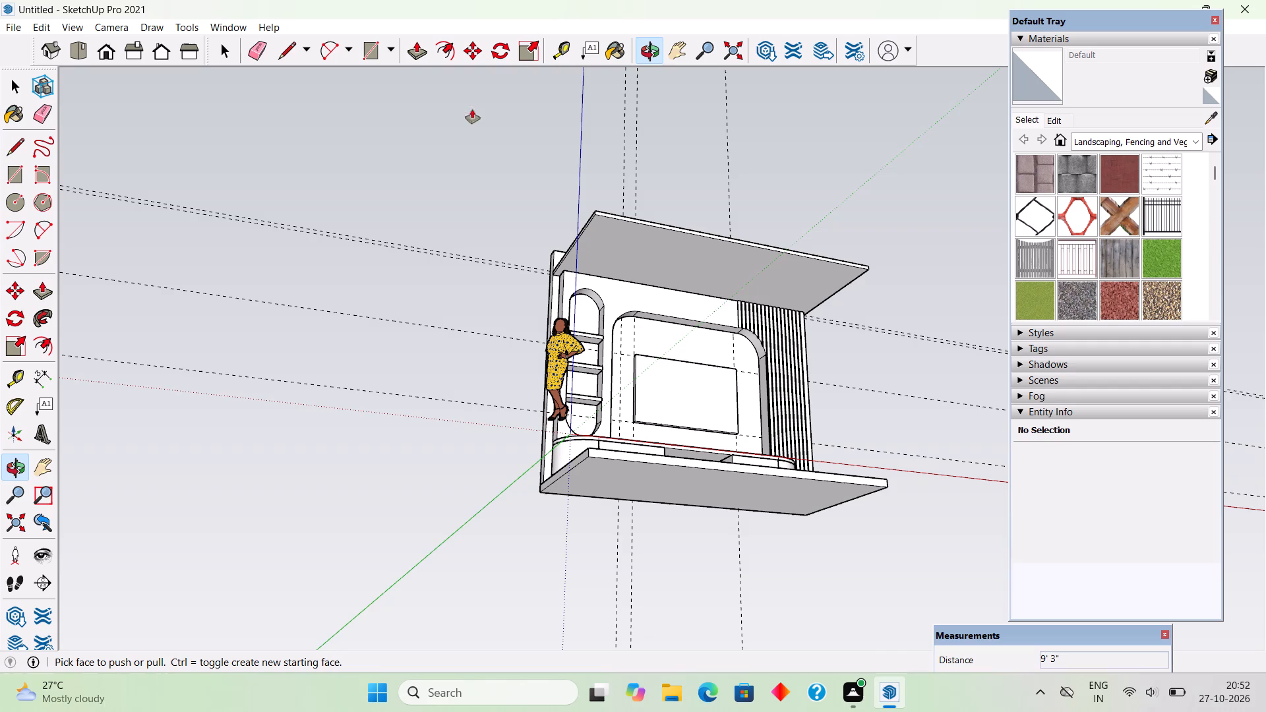
pyautogui.press('space')
pyautogui.scroll(8, 704, 263)
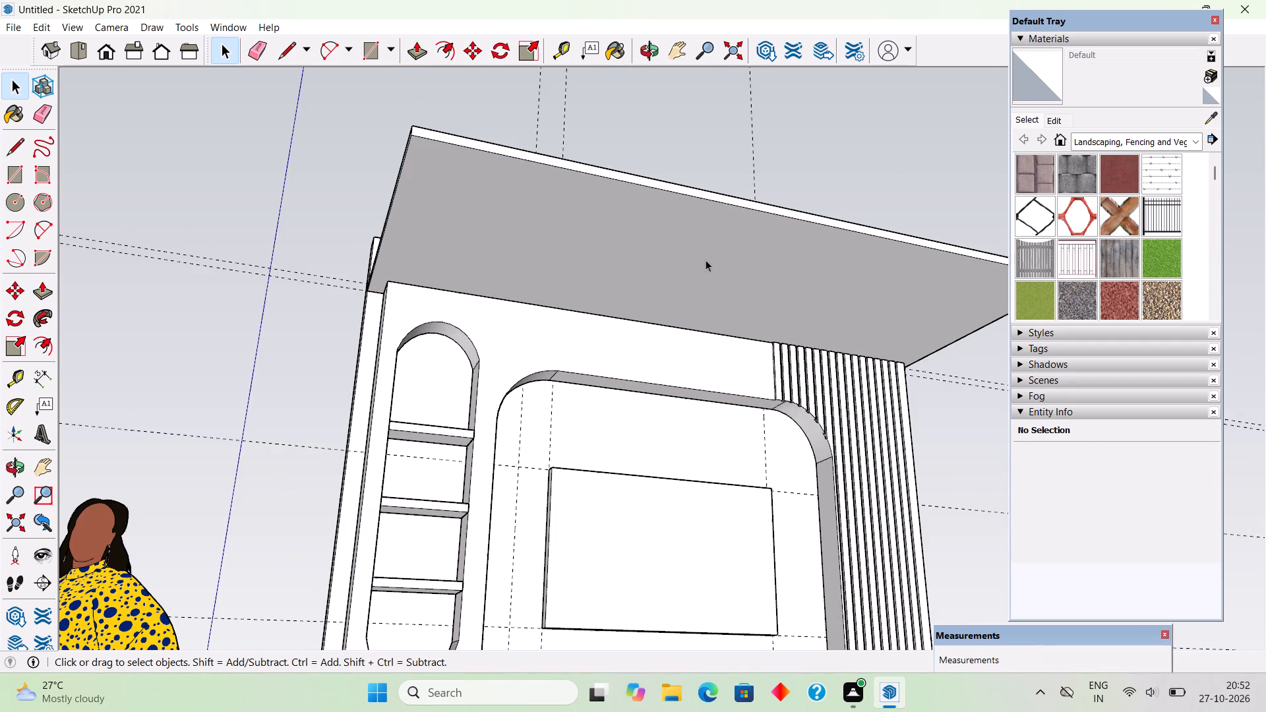
pyautogui.tripleClick(706, 260)
pyautogui.rightClick(706, 260)
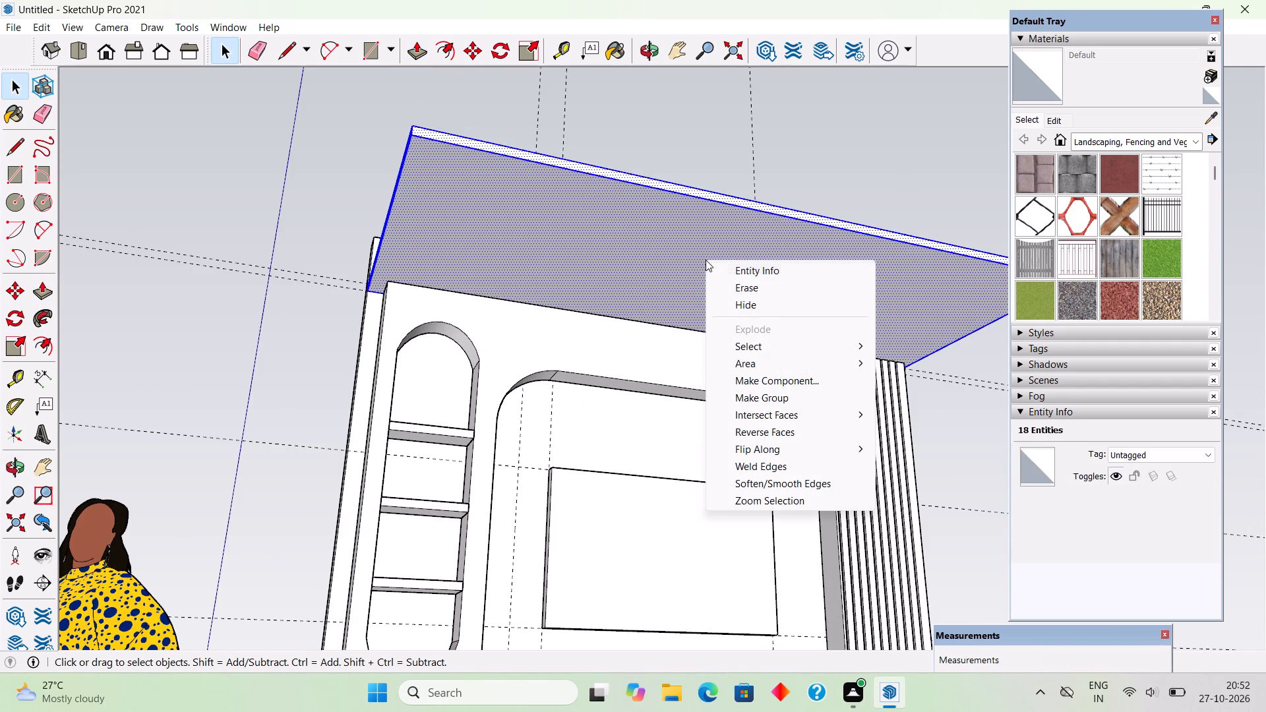
pyautogui.click(752, 399)
# Open the ceiling slab's group and offset the underside's outline inward by about 2' 9".
pyautogui.moveTo(701, 334); pyautogui.dragTo(805, 353, button='middle')
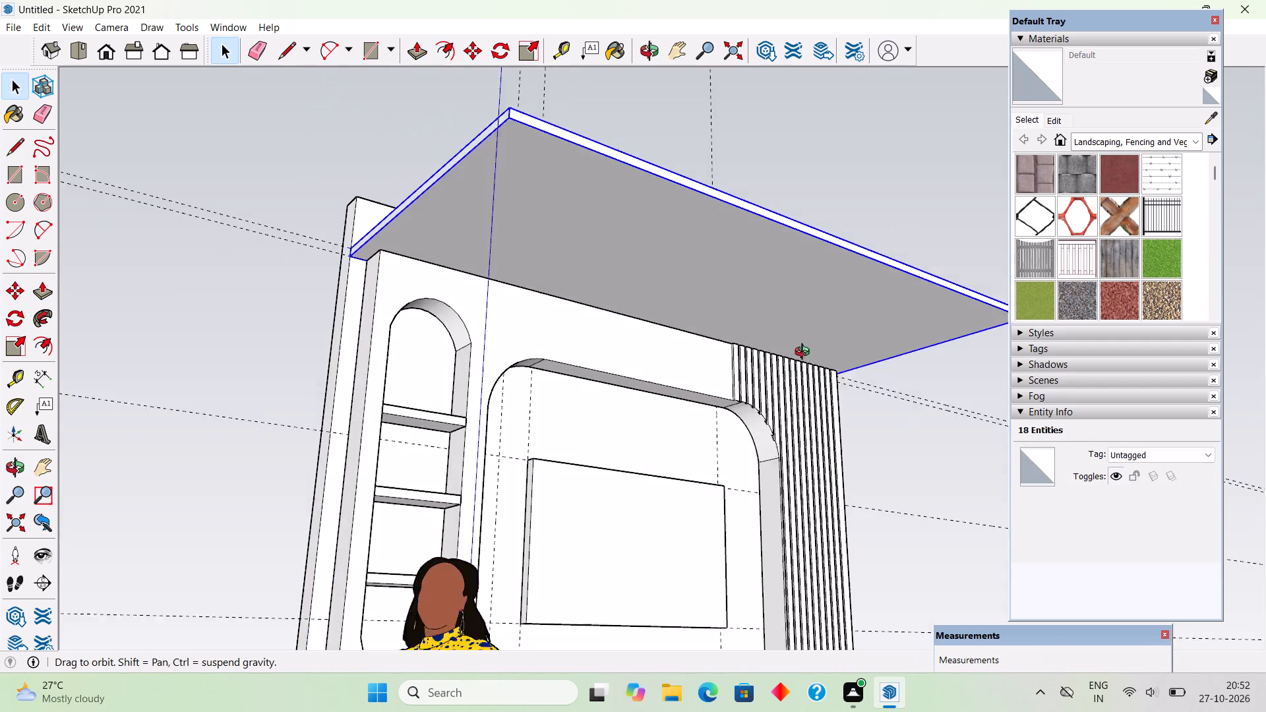
pyautogui.moveTo(805, 353); pyautogui.dragTo(826, 361, button='middle')
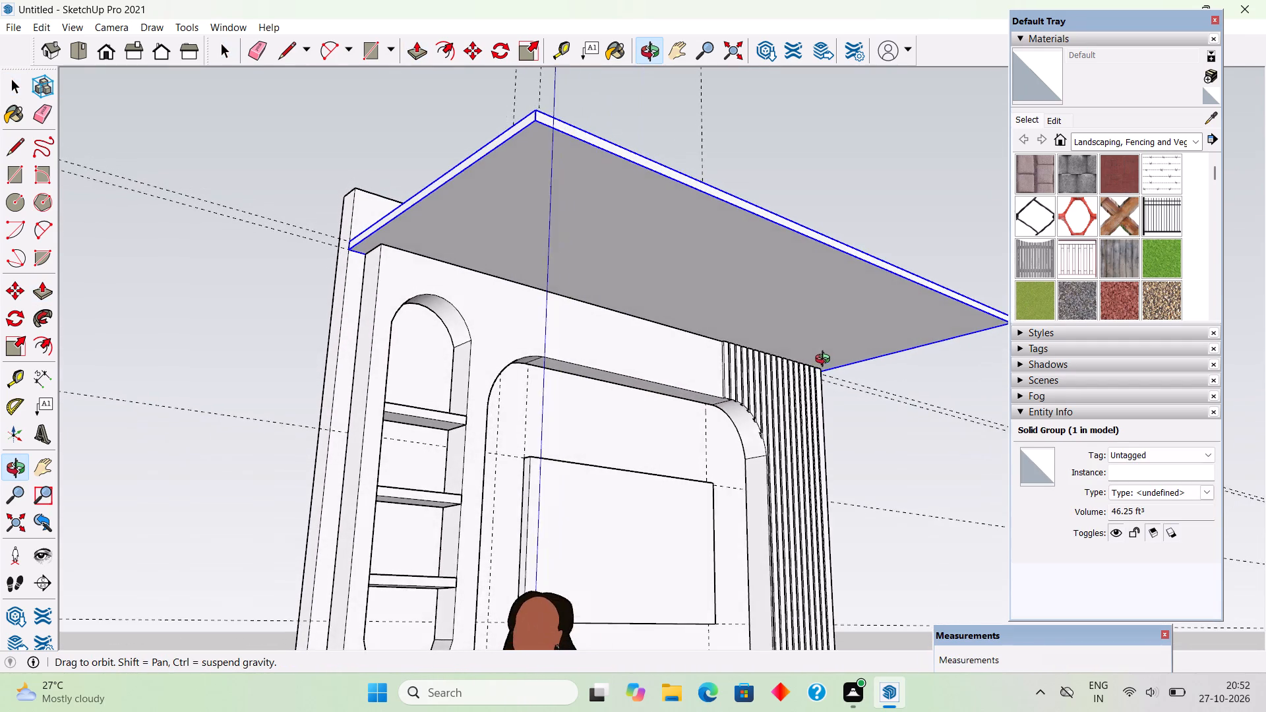
pyautogui.moveTo(826, 361); pyautogui.dragTo(803, 344, button='middle')
pyautogui.tripleClick(766, 299)
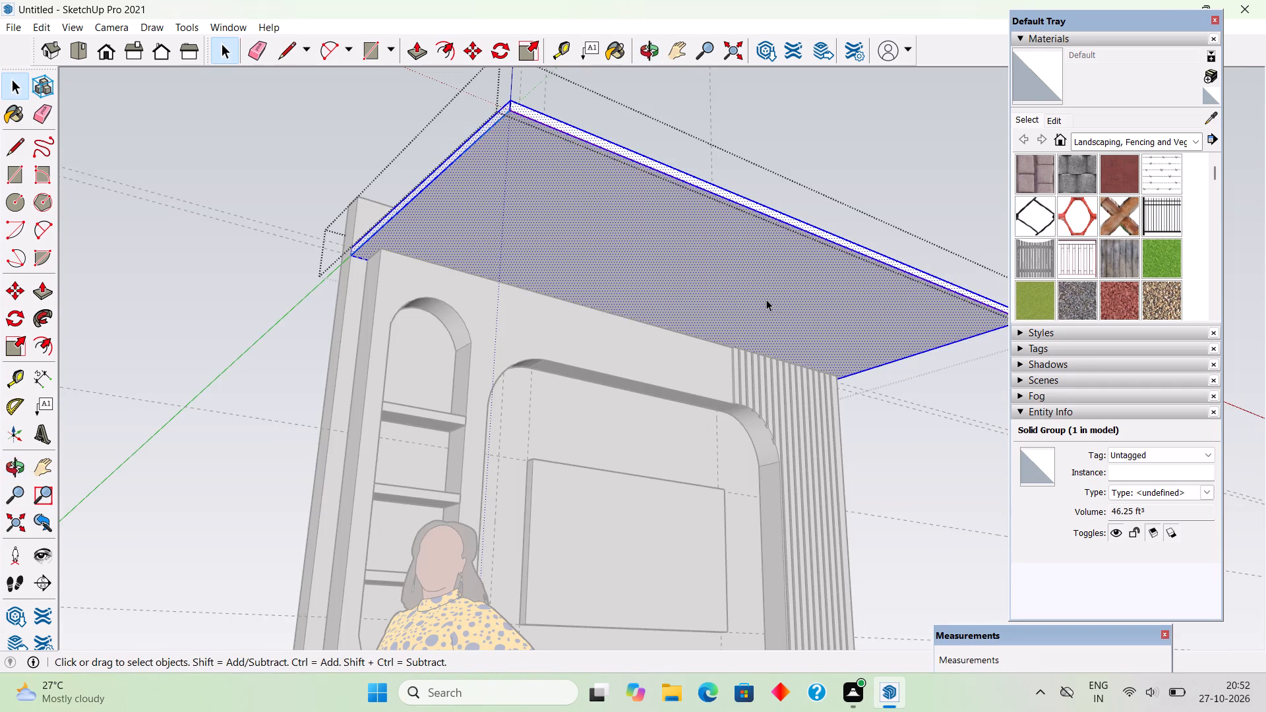
pyautogui.press('f')
pyautogui.click(787, 259)
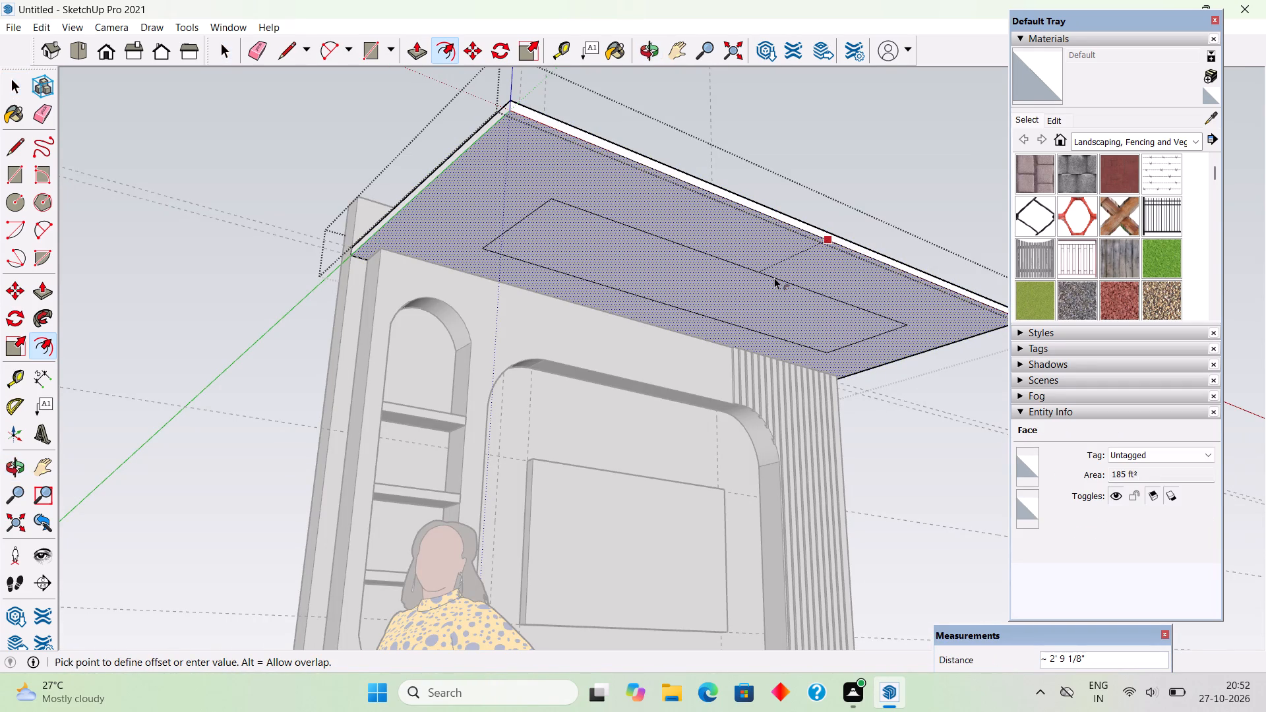
pyautogui.click(774, 278)
pyautogui.press('space')
pyautogui.click(792, 163)
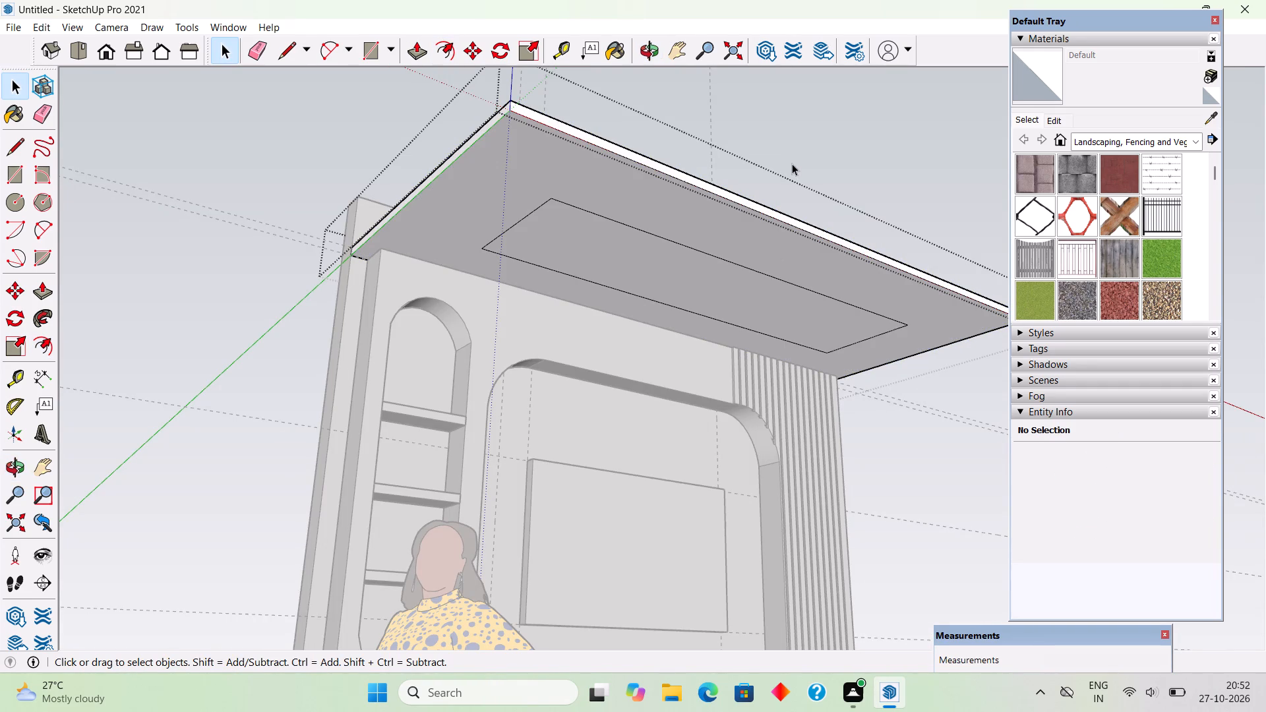
# Round the inner rectangle's two corners at the niche end with tangent arcs about 1' 9" and 2' 1 1/2" across.
pyautogui.moveTo(688, 213); pyautogui.dragTo(437, 142, button='middle')
pyautogui.scroll(-2, 560, 262)
pyautogui.moveTo(773, 229); pyautogui.dragTo(770, 182, button='middle')
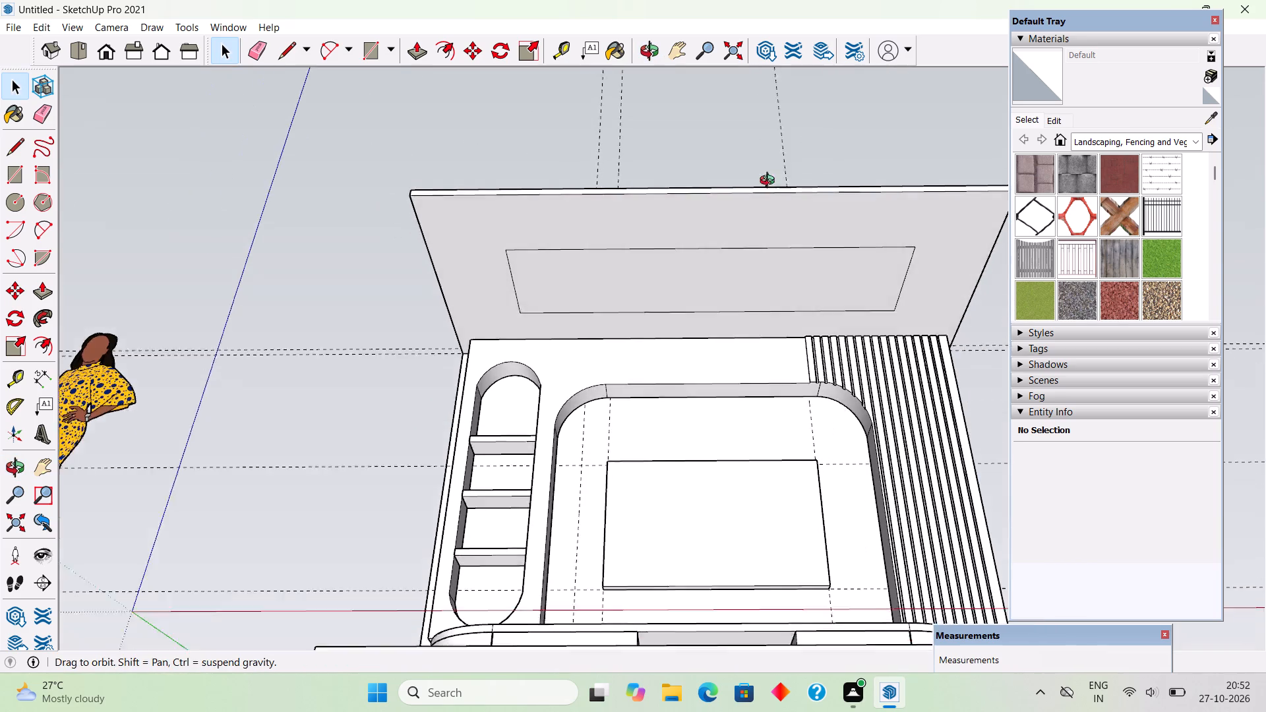
pyautogui.moveTo(770, 182); pyautogui.dragTo(770, 134, button='middle')
pyautogui.scroll(14, 774, 140)
pyautogui.tripleClick(764, 265)
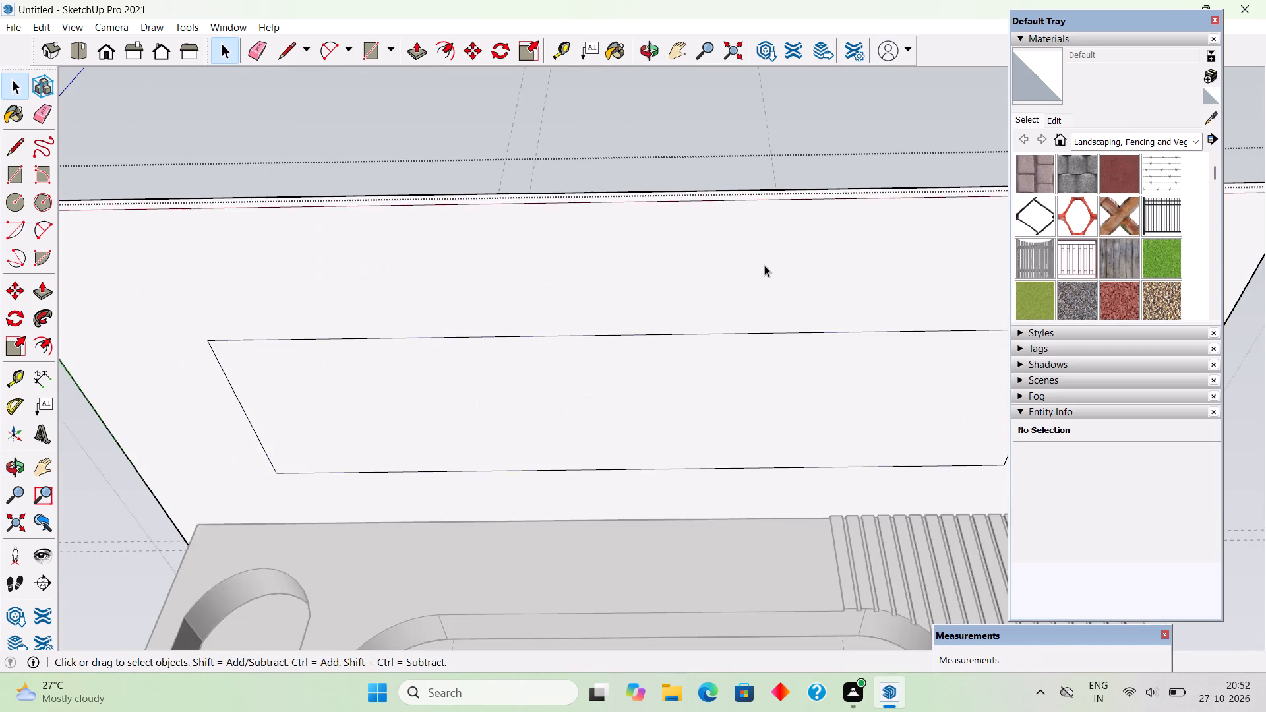
pyautogui.moveTo(755, 361); pyautogui.dragTo(749, 264, button='middle')
pyautogui.scroll(-1, 747, 264)
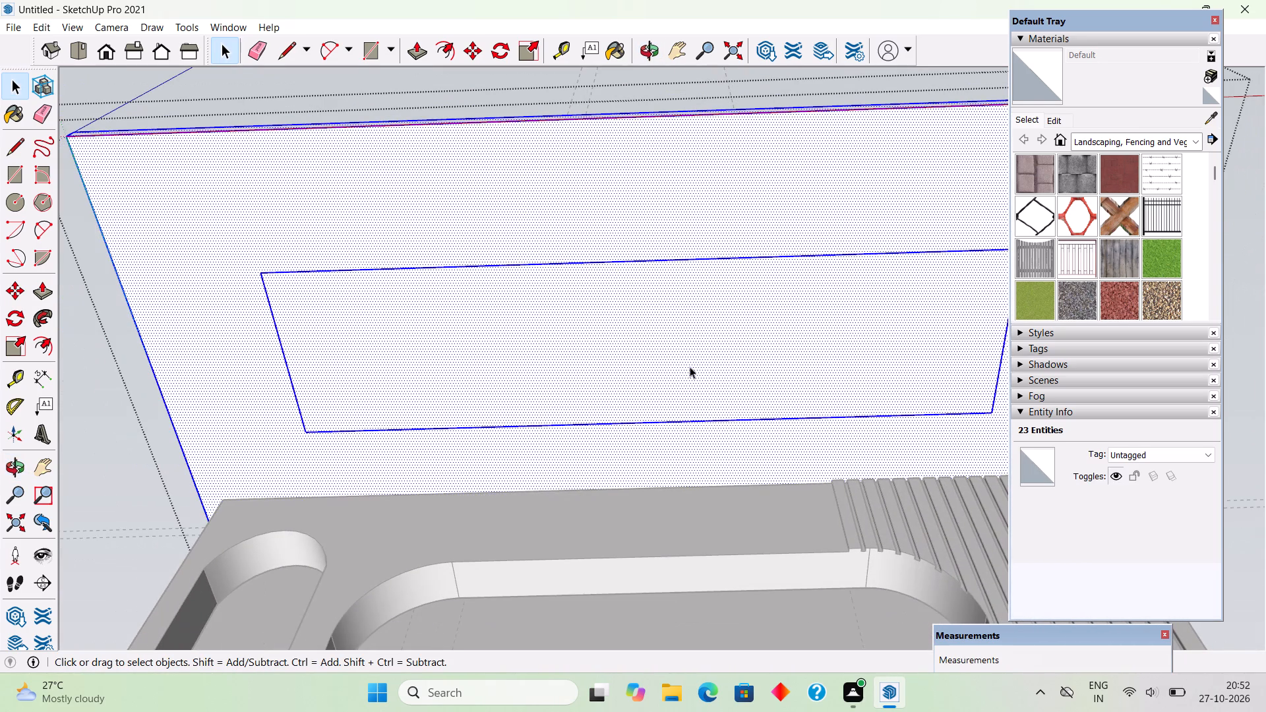
pyautogui.press('a')
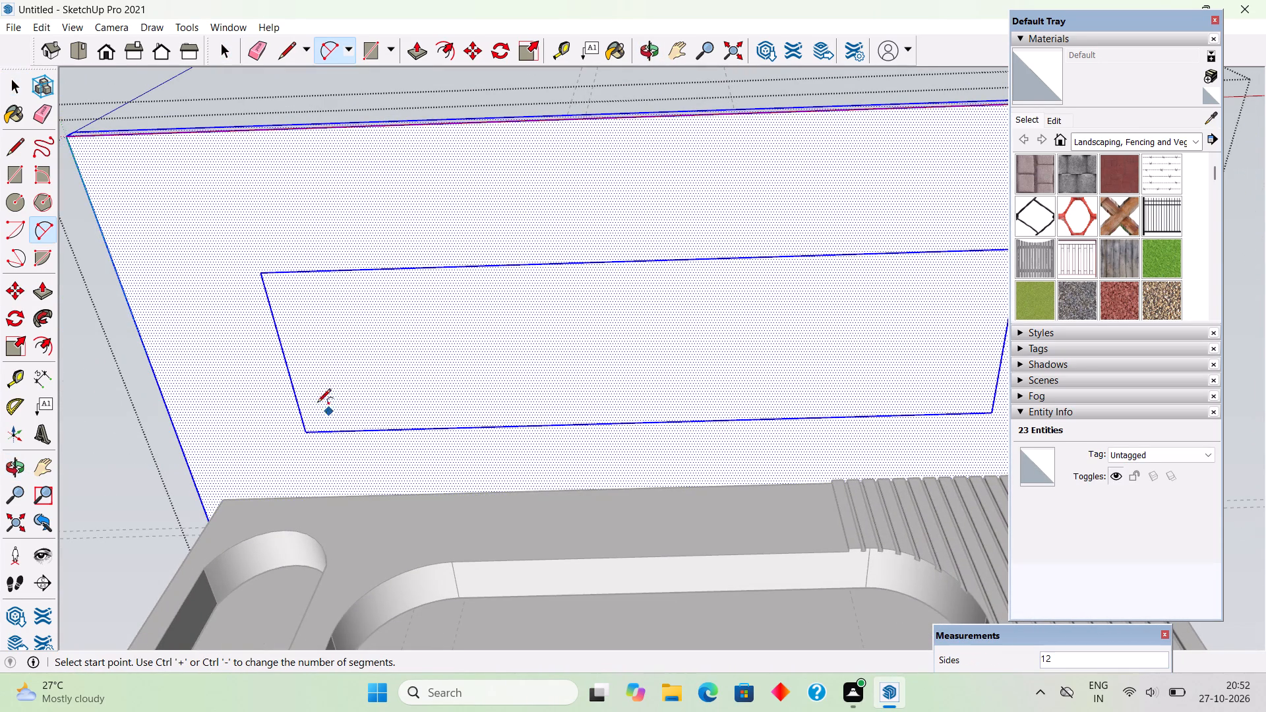
pyautogui.click(299, 395)
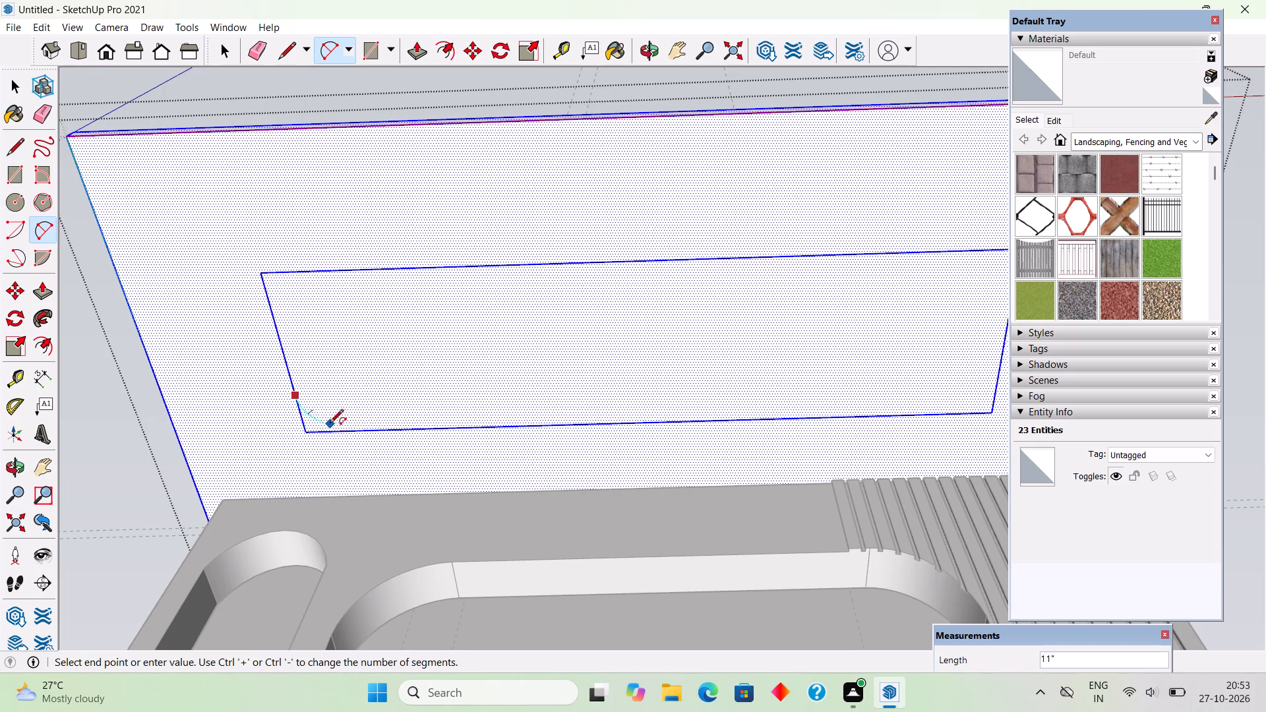
pyautogui.press('a')
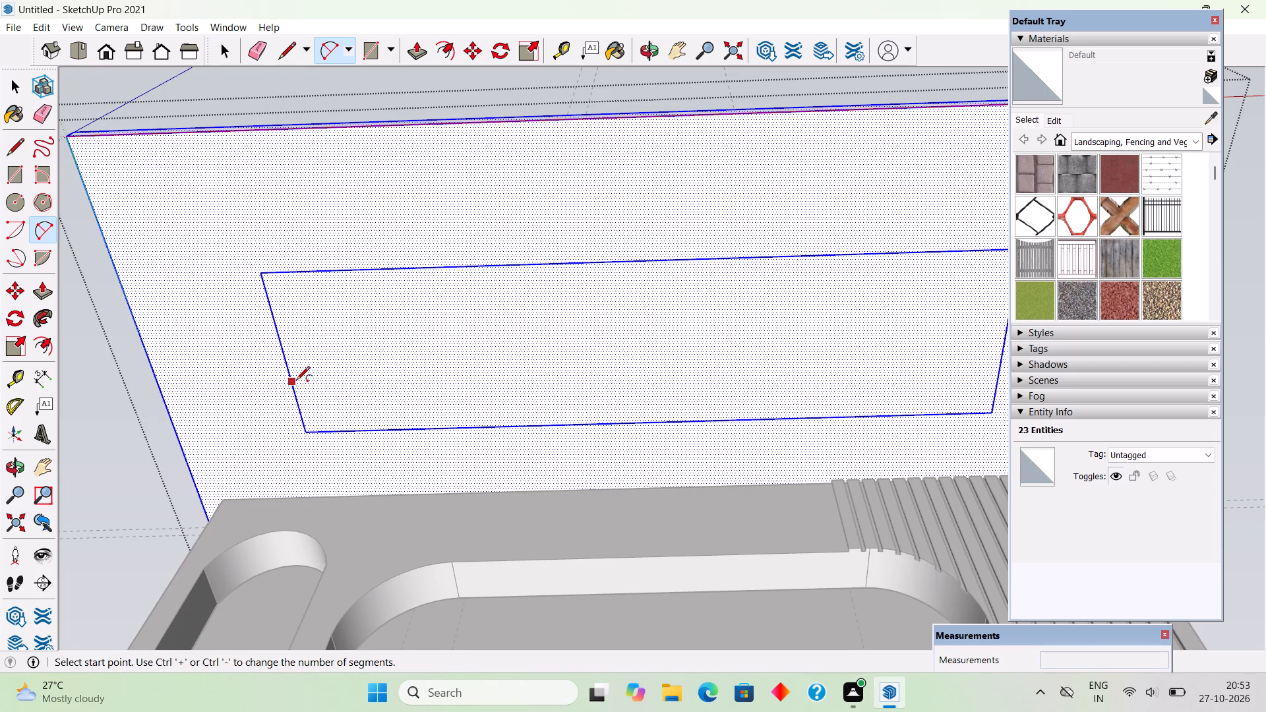
pyautogui.click(296, 381)
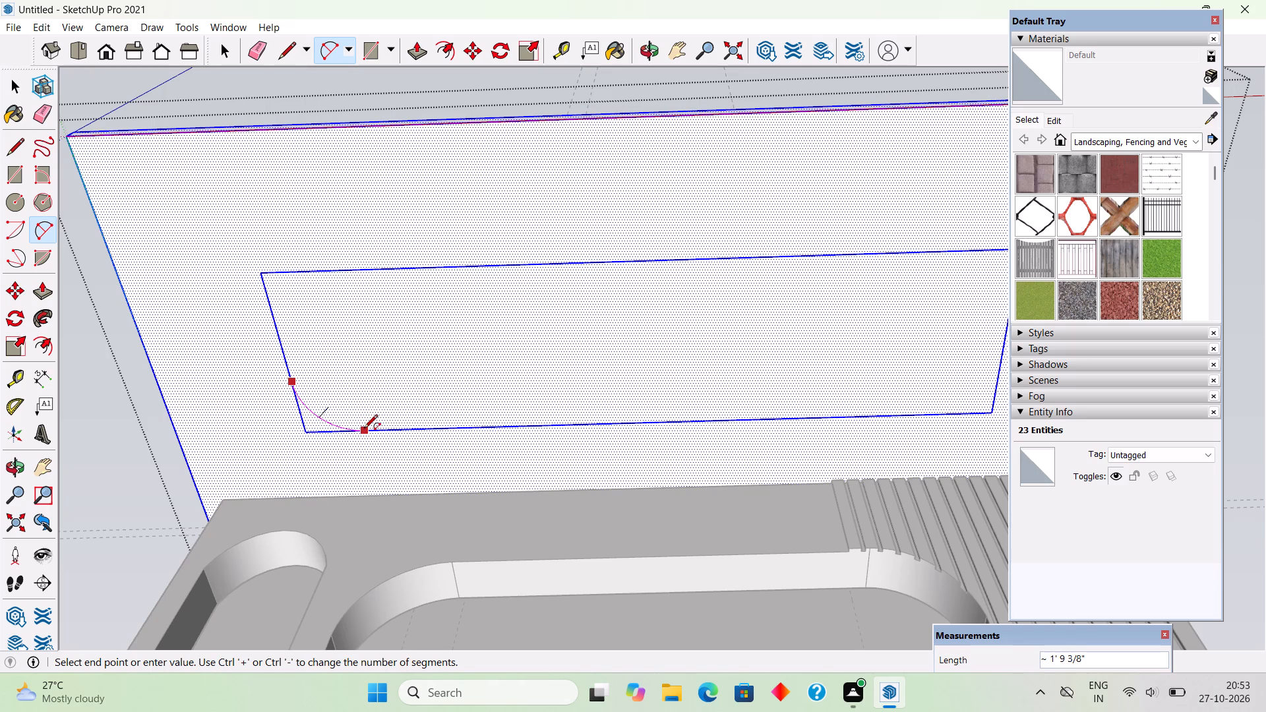
pyautogui.doubleClick(364, 429)
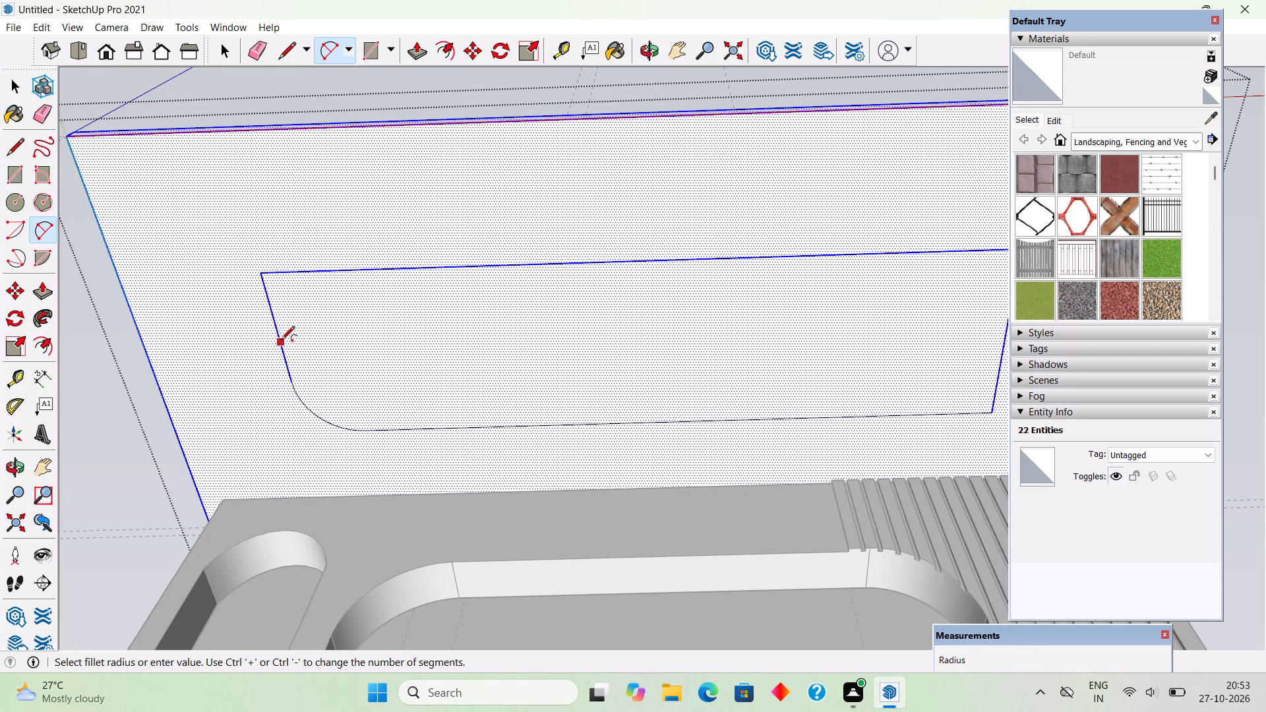
pyautogui.click(281, 341)
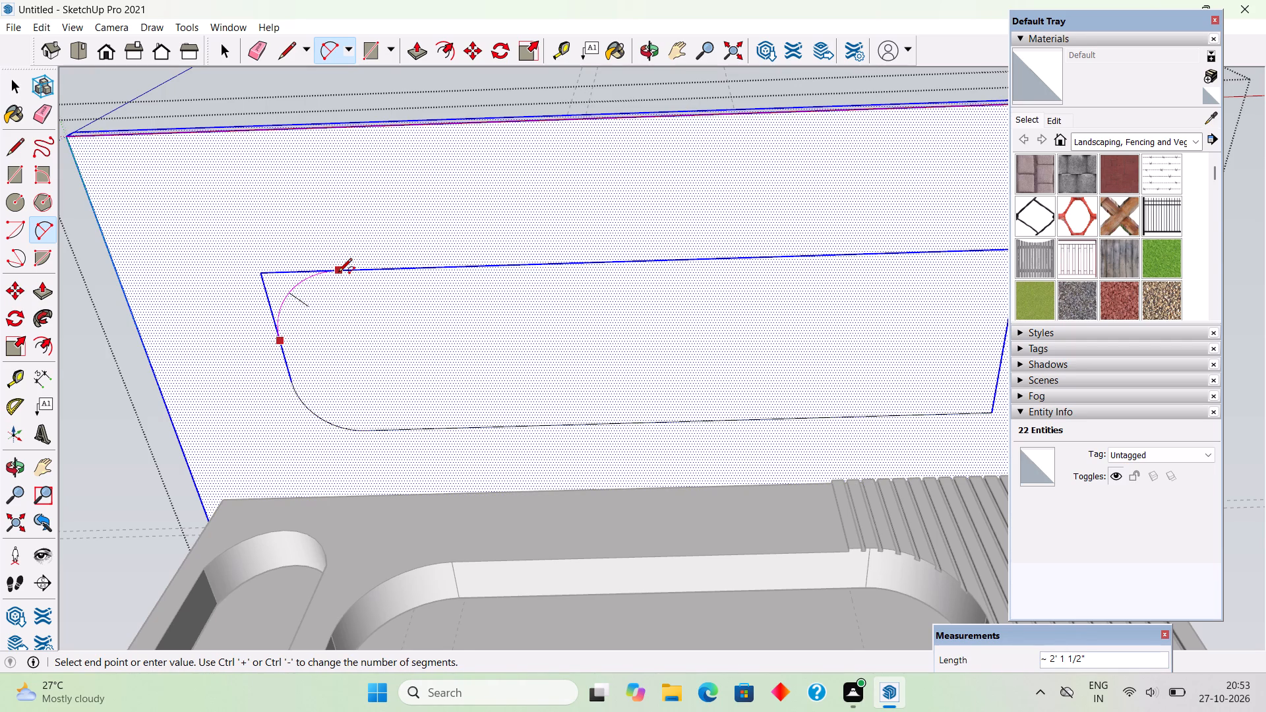
pyautogui.click(338, 272)
pyautogui.click(338, 272)
# Round the inner rectangle's two remaining corners at the fluted panelling end with tangent arcs.
pyautogui.scroll(-4, 334, 363)
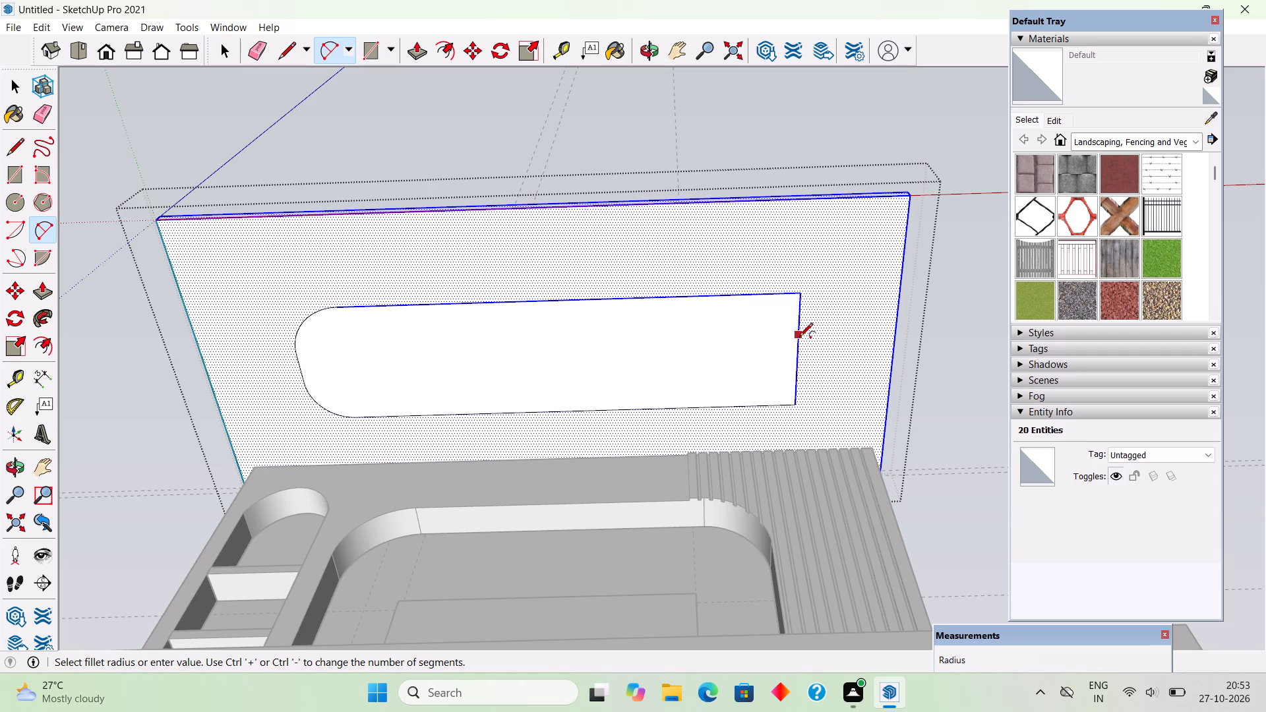
pyautogui.click(799, 338)
pyautogui.doubleClick(752, 297)
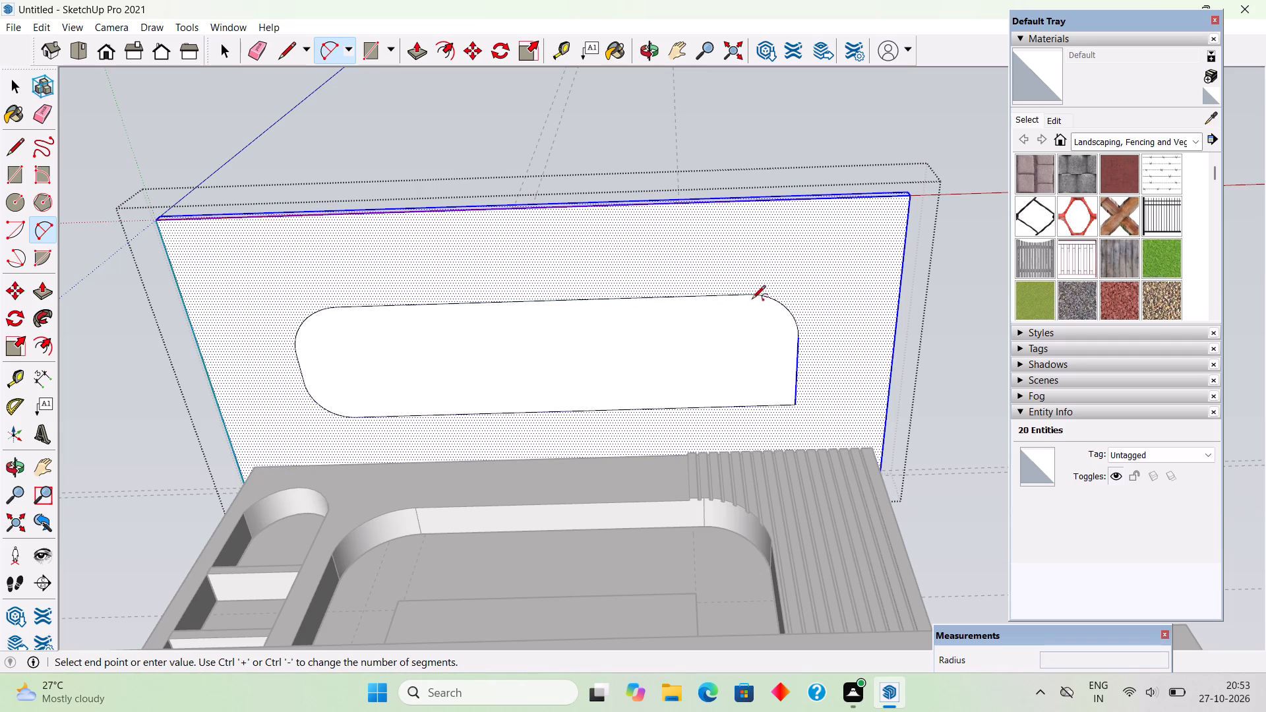
pyautogui.click(753, 405)
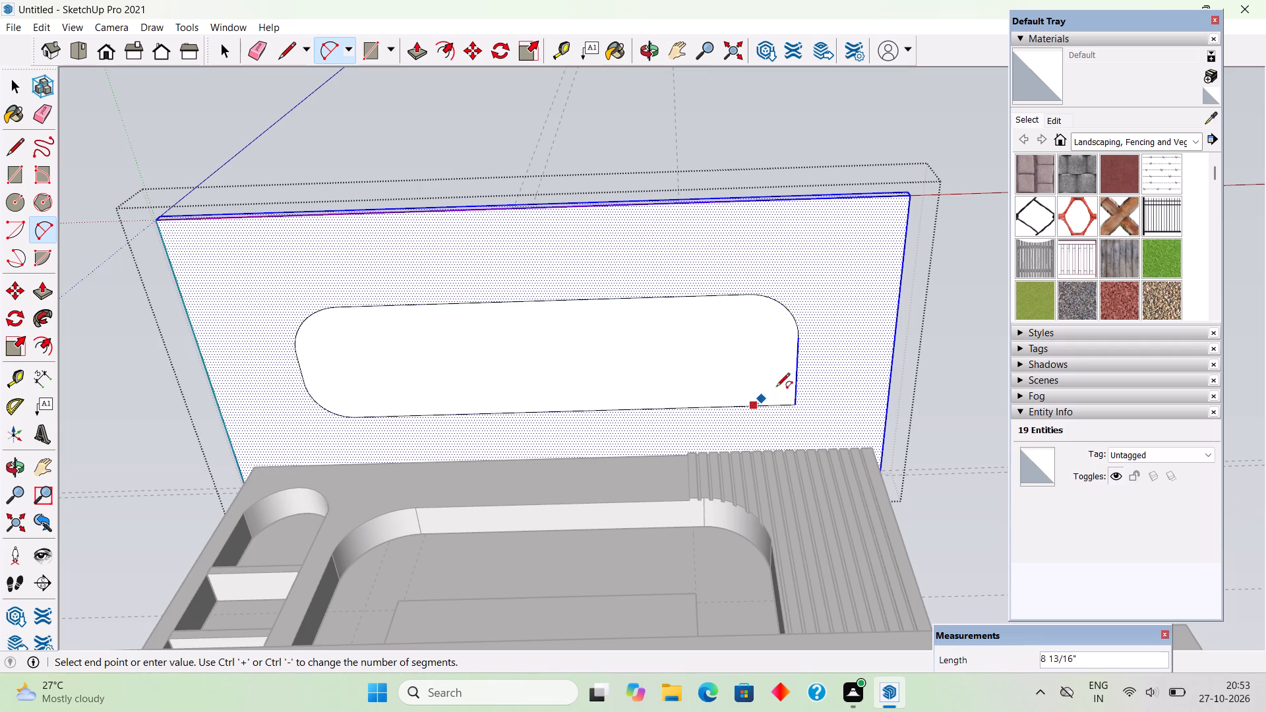
pyautogui.doubleClick(797, 369)
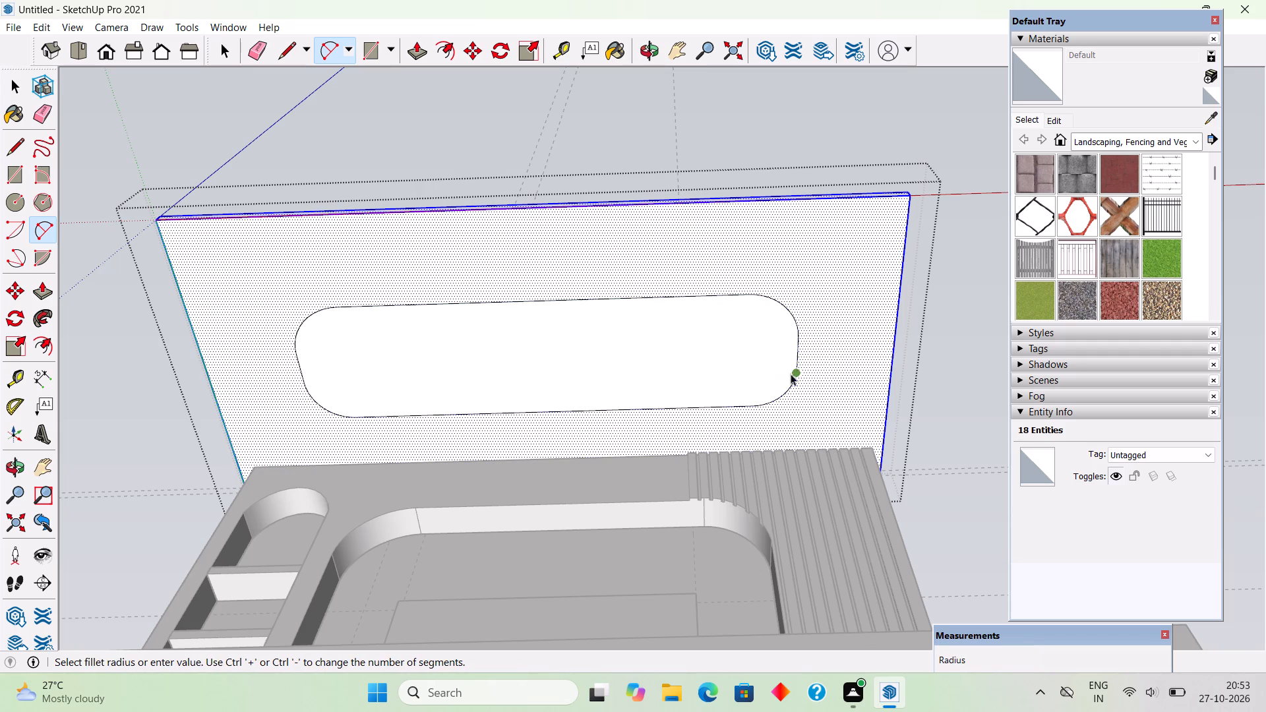
# Push the rounded inner face up through the ceiling slab to cut a long opening.
pyautogui.press('space')
pyautogui.click(727, 375)
pyautogui.press('p')
pyautogui.moveTo(727, 375); pyautogui.dragTo(725, 360)
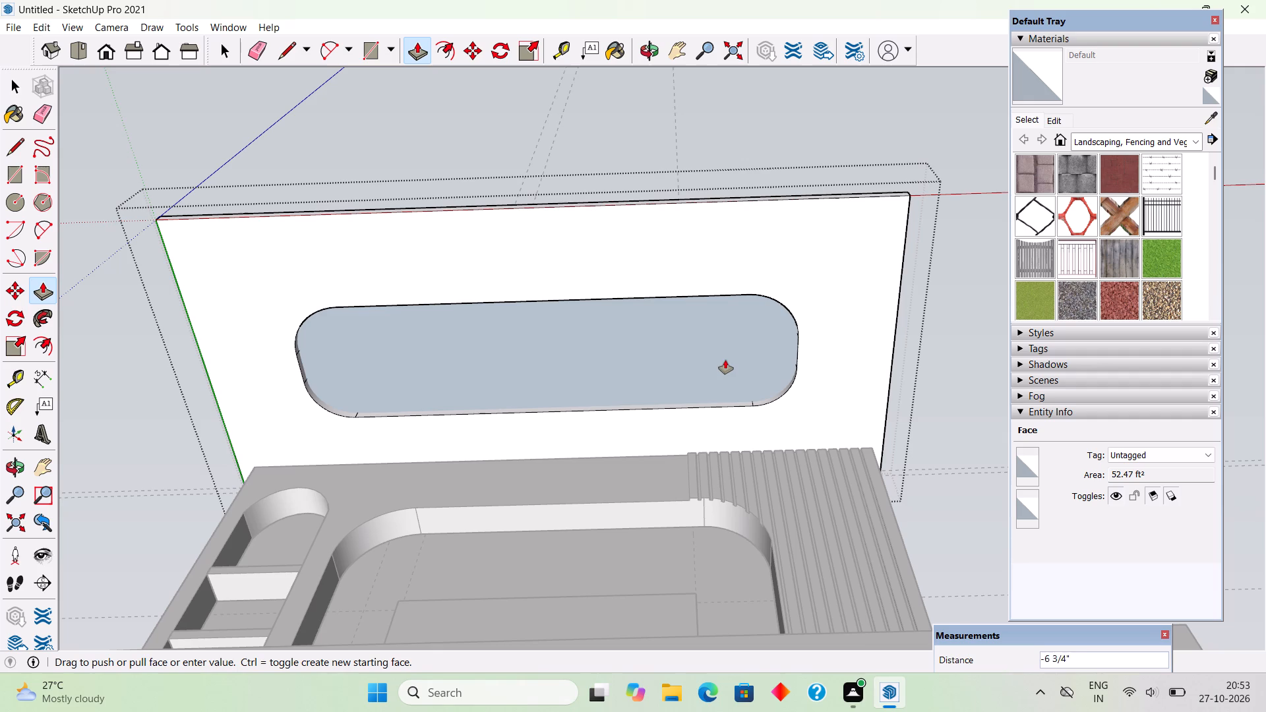
pyautogui.moveTo(725, 360); pyautogui.dragTo(671, 332)
pyautogui.moveTo(696, 378); pyautogui.dragTo(828, 711, button='middle')
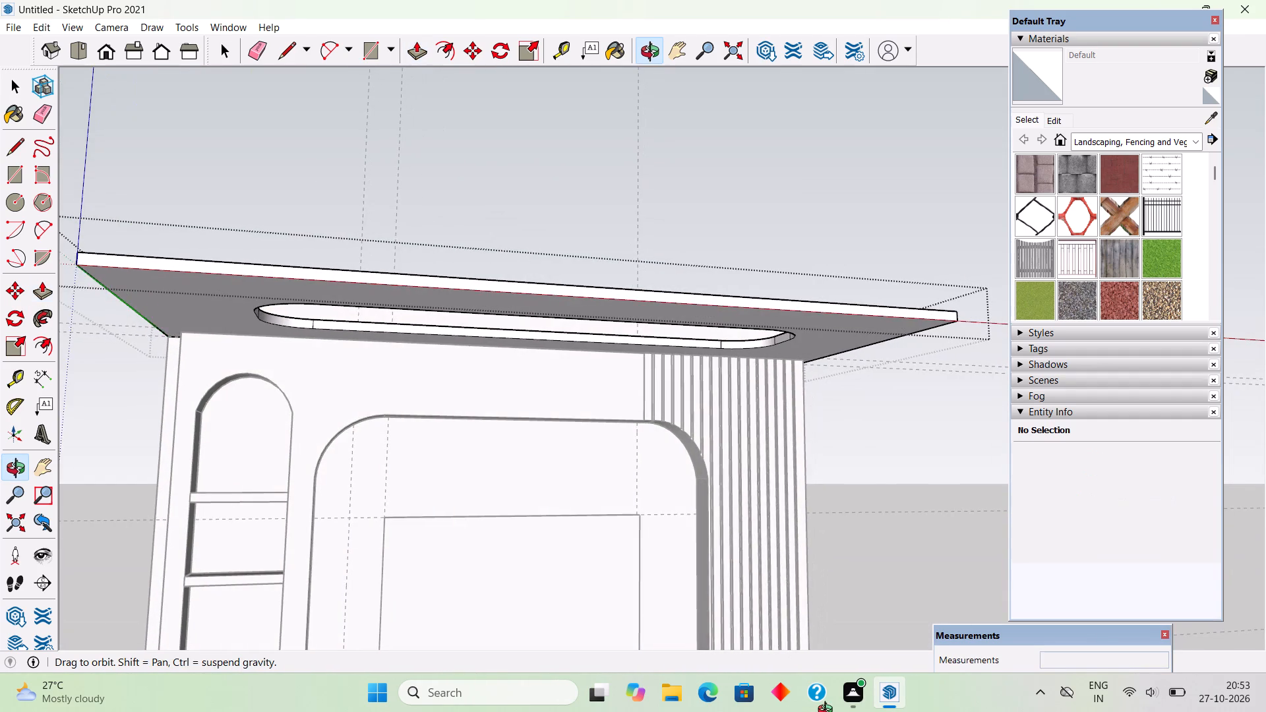
pyautogui.moveTo(828, 711); pyautogui.dragTo(801, 631, button='middle')
pyautogui.press('space')
# Place two horizontal guides on the back wall, 3" above the ceiling slab and another 3" above that.
pyautogui.moveTo(723, 267); pyautogui.dragTo(756, 499, button='middle')
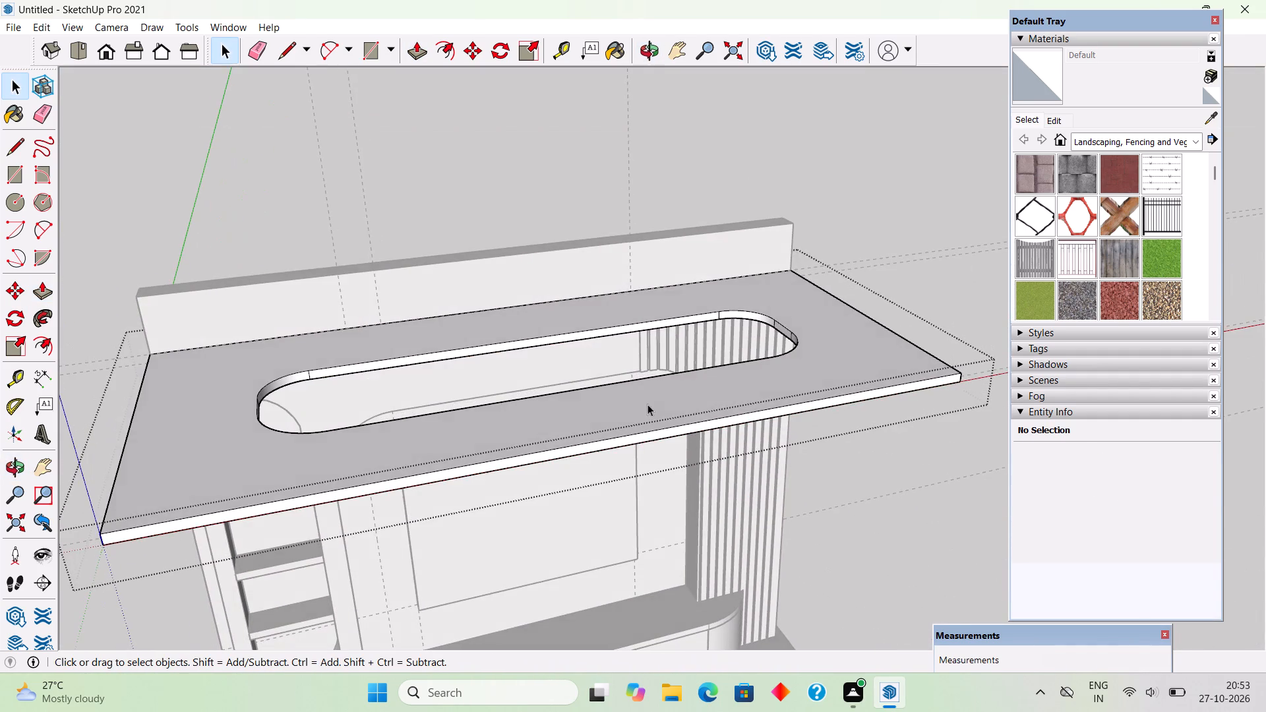
pyautogui.scroll(5, 266, 320)
pyautogui.scroll(-2, 268, 322)
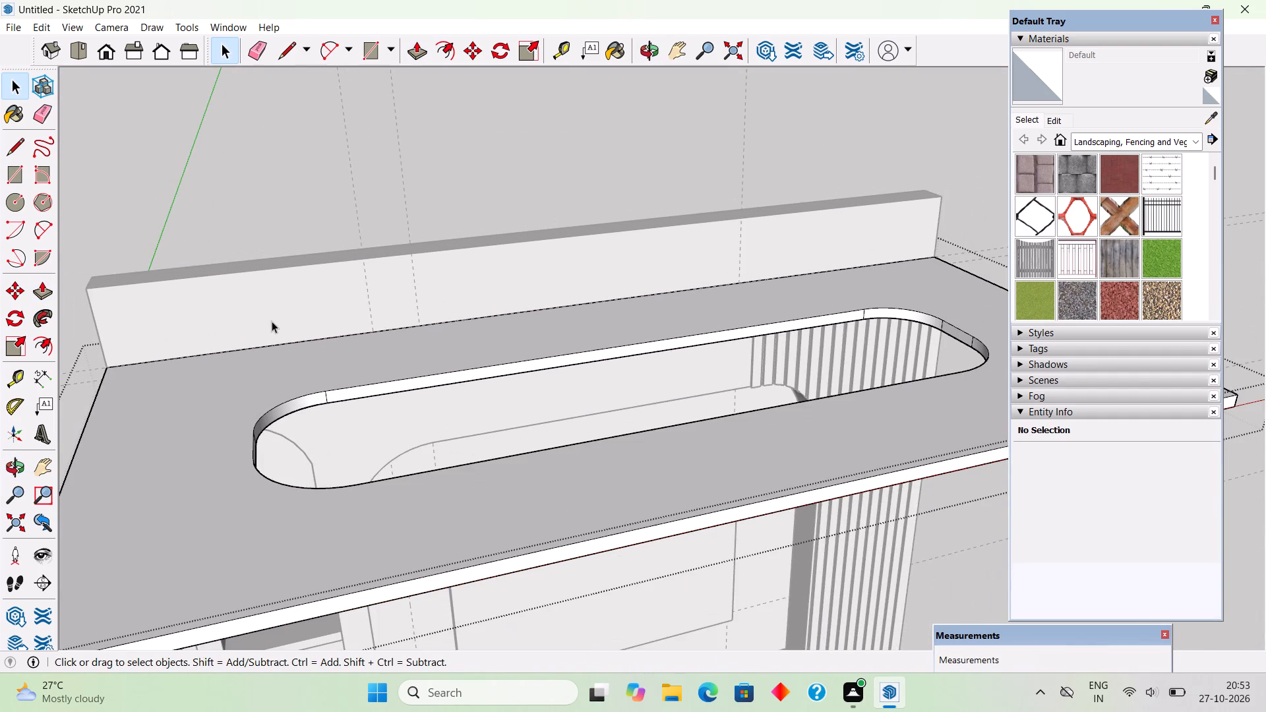
pyautogui.press('t')
pyautogui.click(303, 340)
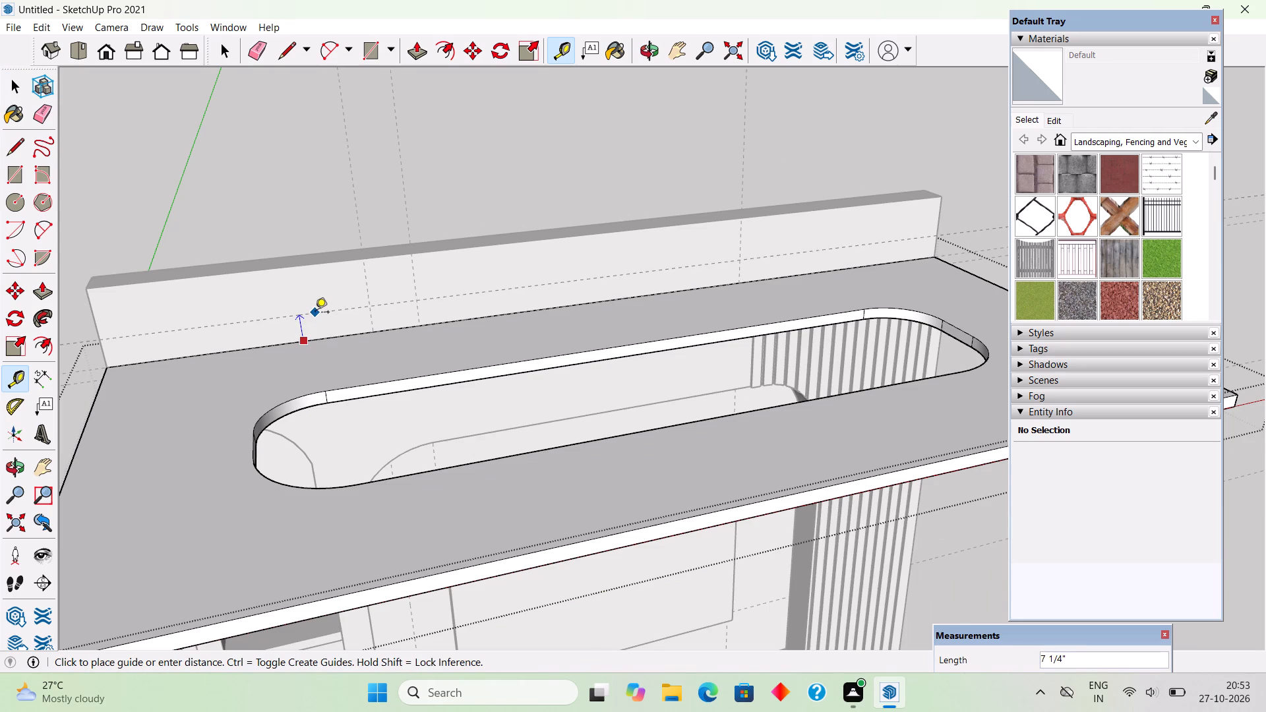
pyautogui.write('3"')
pyautogui.press('Return')
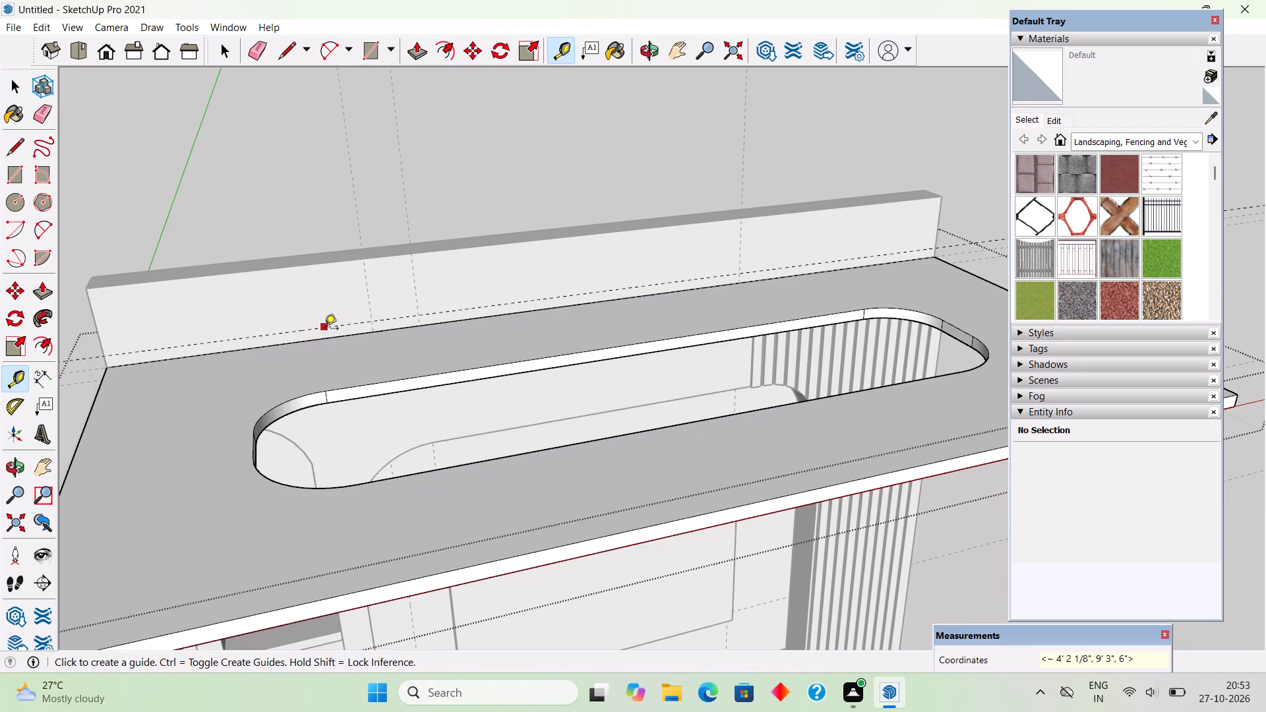
pyautogui.click(324, 330)
pyautogui.write('3"')
pyautogui.press('Return')
# Draw a 20' by 3" rectangle across the back wall between the two new guides above the ceiling slab.
pyautogui.press('r')
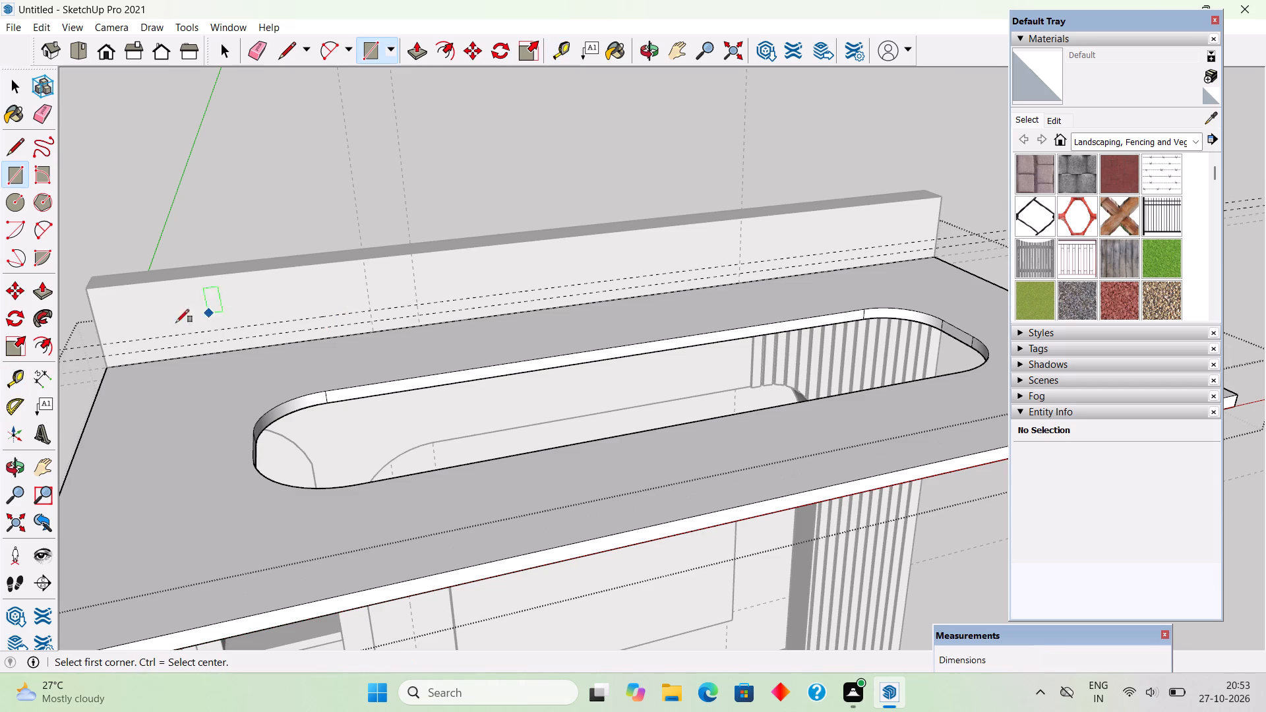
pyautogui.click(104, 346)
pyautogui.scroll(-2, 103, 346)
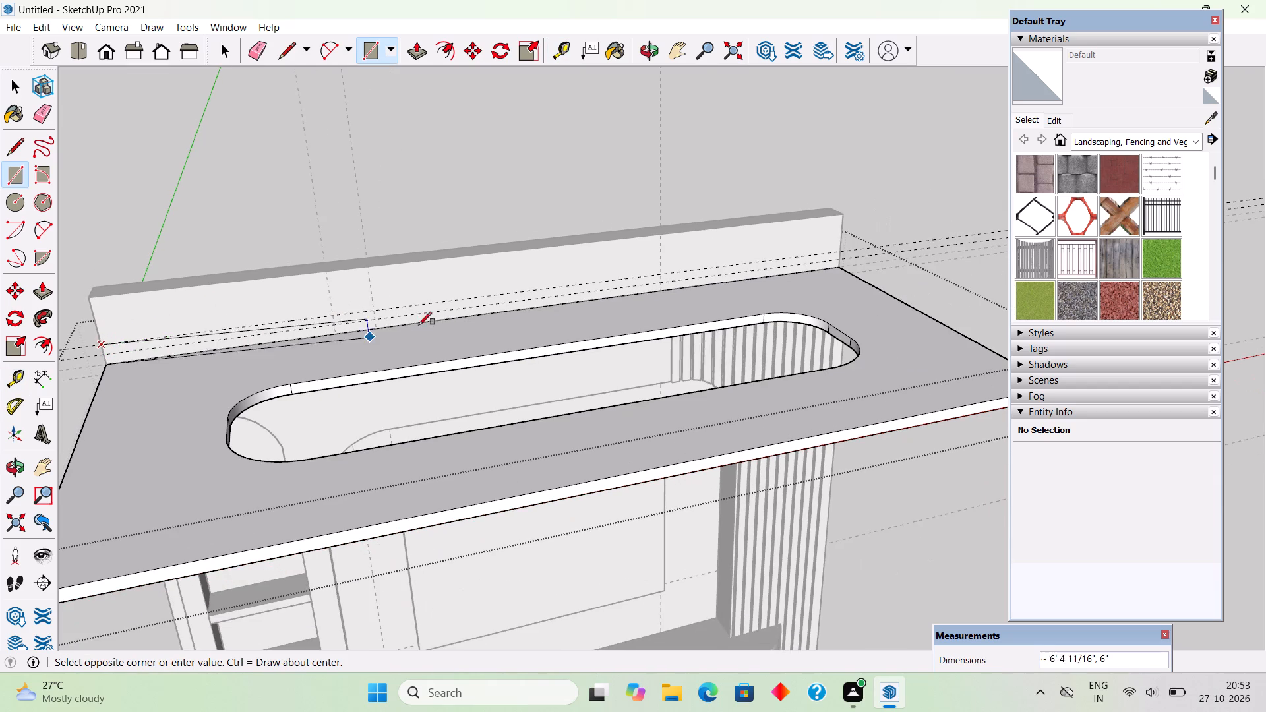
pyautogui.scroll(4, 797, 275)
pyautogui.click(855, 254)
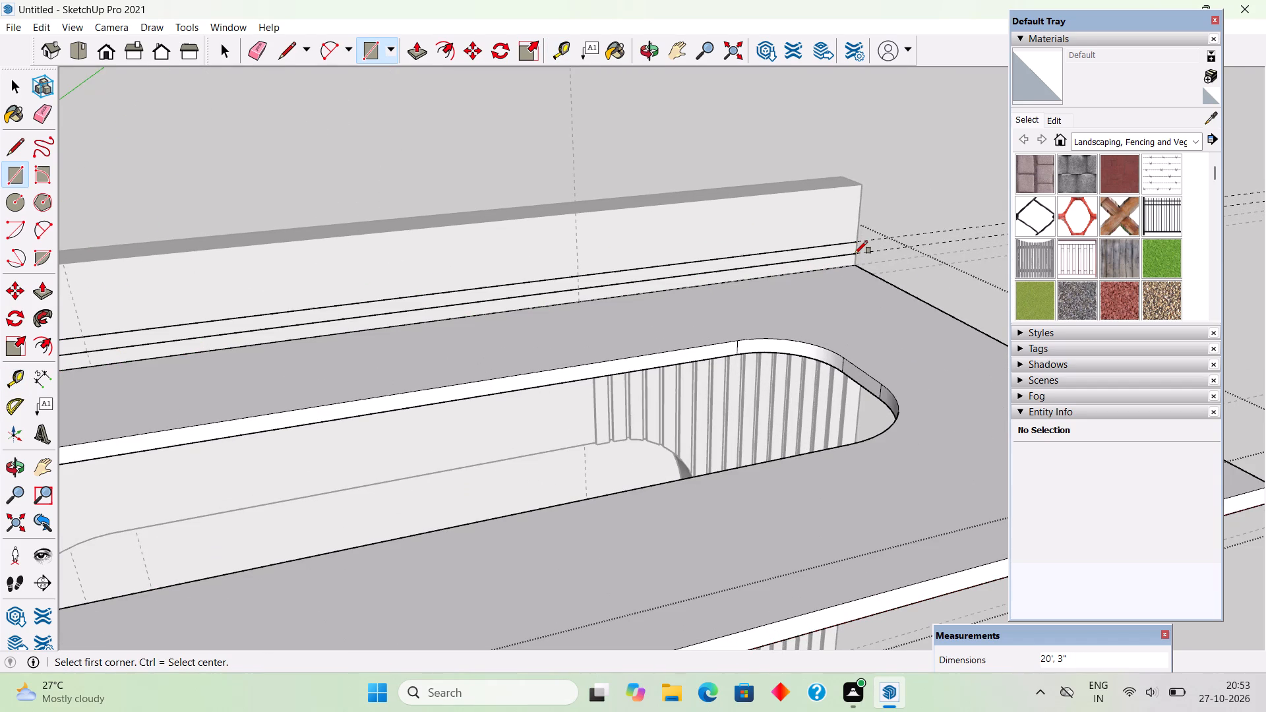
# Pull the new 3" strip out to the lower ceiling slab's front edge to form a second slab above the opening.
pyautogui.press('p')
pyautogui.click(818, 254)
pyautogui.scroll(-3, 837, 468)
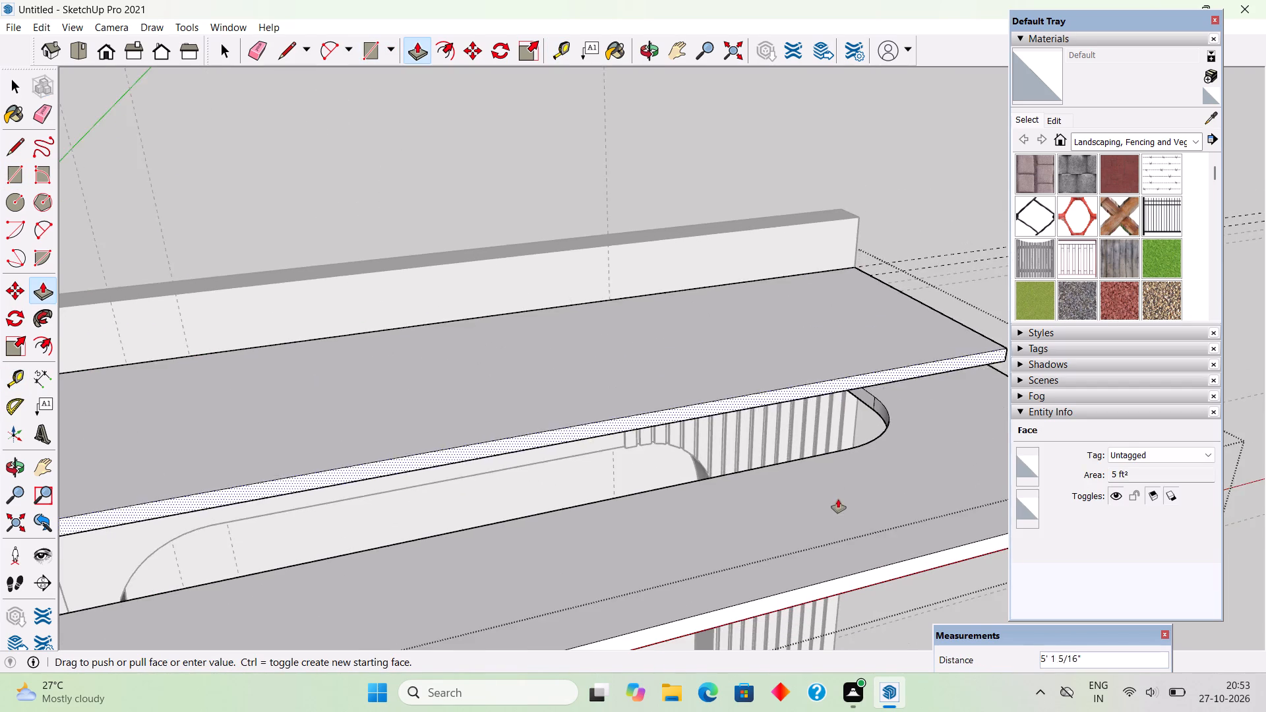
pyautogui.scroll(-3, 838, 499)
pyautogui.click(850, 550)
pyautogui.moveTo(798, 346); pyautogui.dragTo(627, 24, button='middle')
pyautogui.moveTo(689, 328); pyautogui.dragTo(786, 243, button='middle')
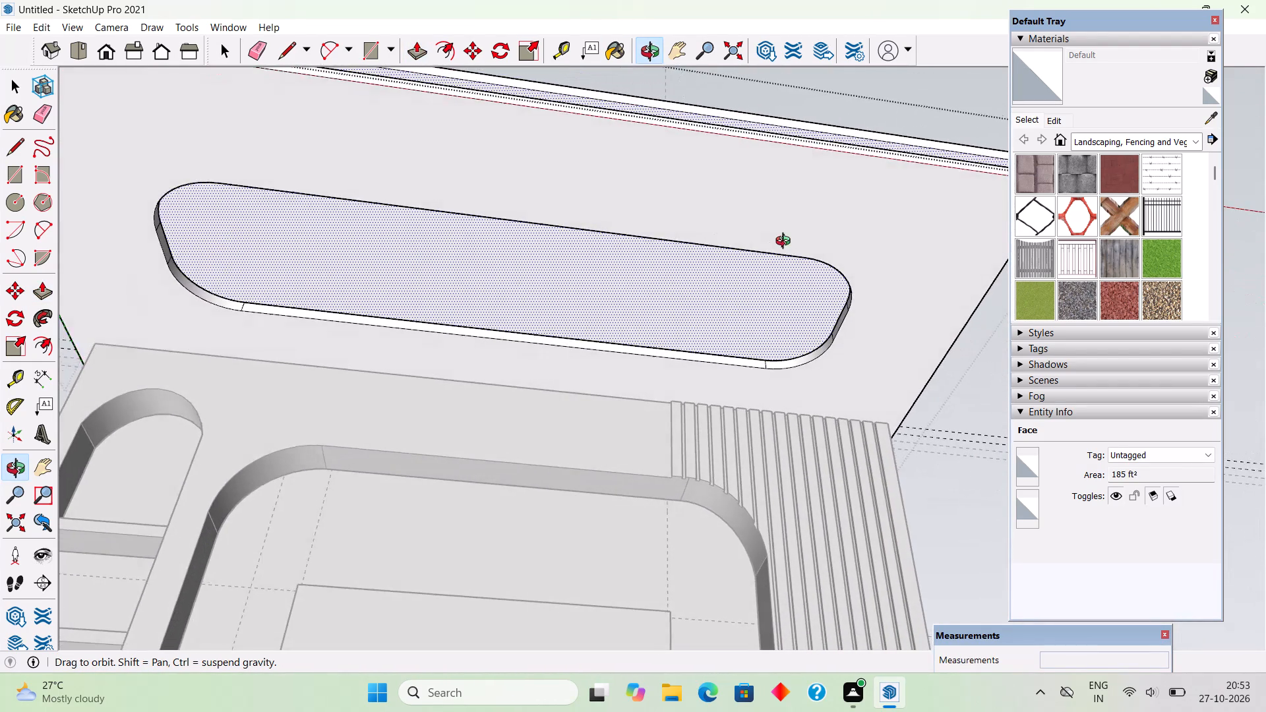
pyautogui.moveTo(786, 243); pyautogui.dragTo(800, 487, button='middle')
pyautogui.press('space')
pyautogui.scroll(-6, 754, 231)
pyautogui.moveTo(752, 235); pyautogui.dragTo(782, 455, button='middle')
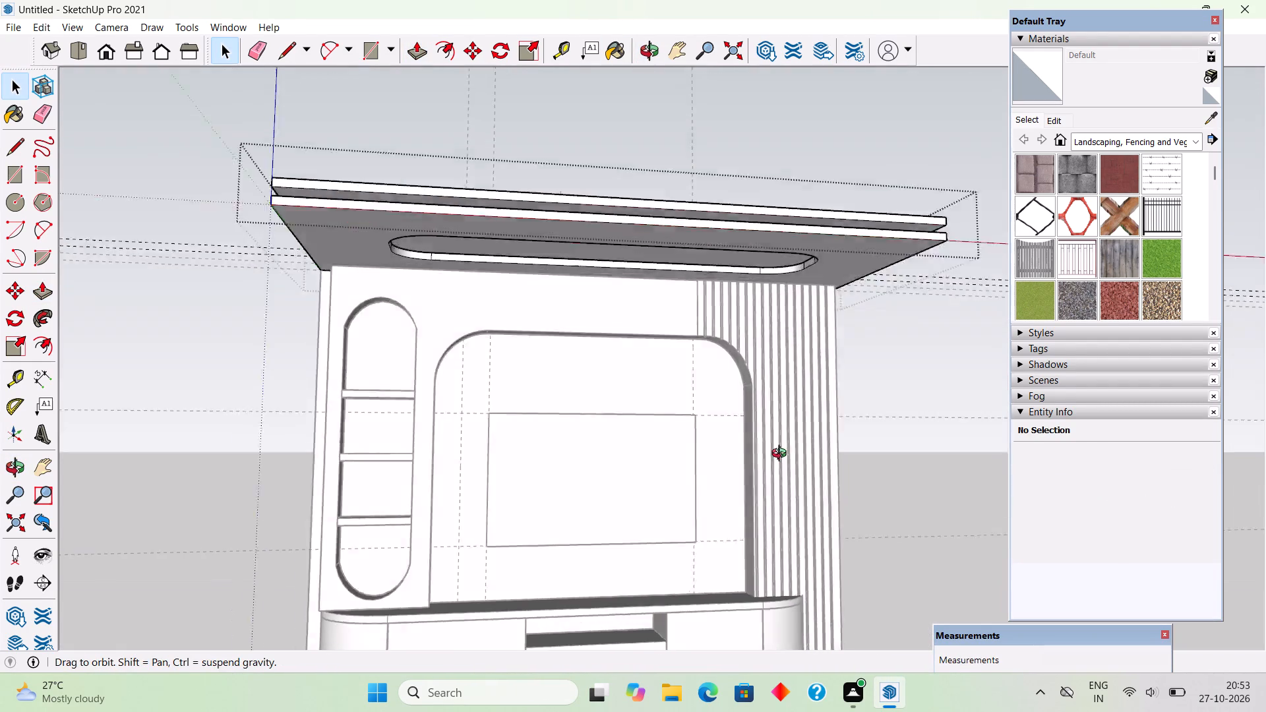
# Make the lower ceiling slab with the rounded opening its own group inside the ceiling group.
pyautogui.moveTo(782, 455); pyautogui.dragTo(793, 455, button='middle')
pyautogui.click(874, 129)
pyautogui.moveTo(862, 218); pyautogui.dragTo(862, 392, button='middle')
pyautogui.tripleClick(835, 303)
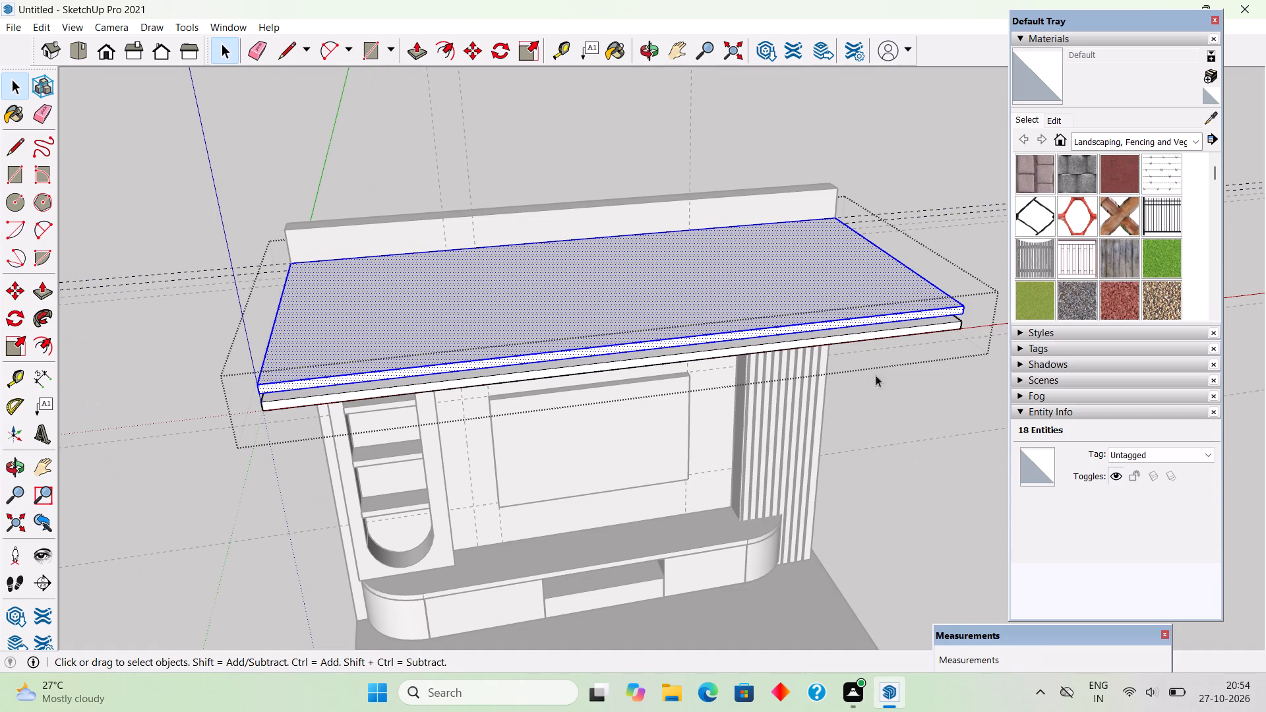
pyautogui.click(909, 444)
pyautogui.click(841, 305)
pyautogui.moveTo(870, 332); pyautogui.dragTo(857, 212, button='middle')
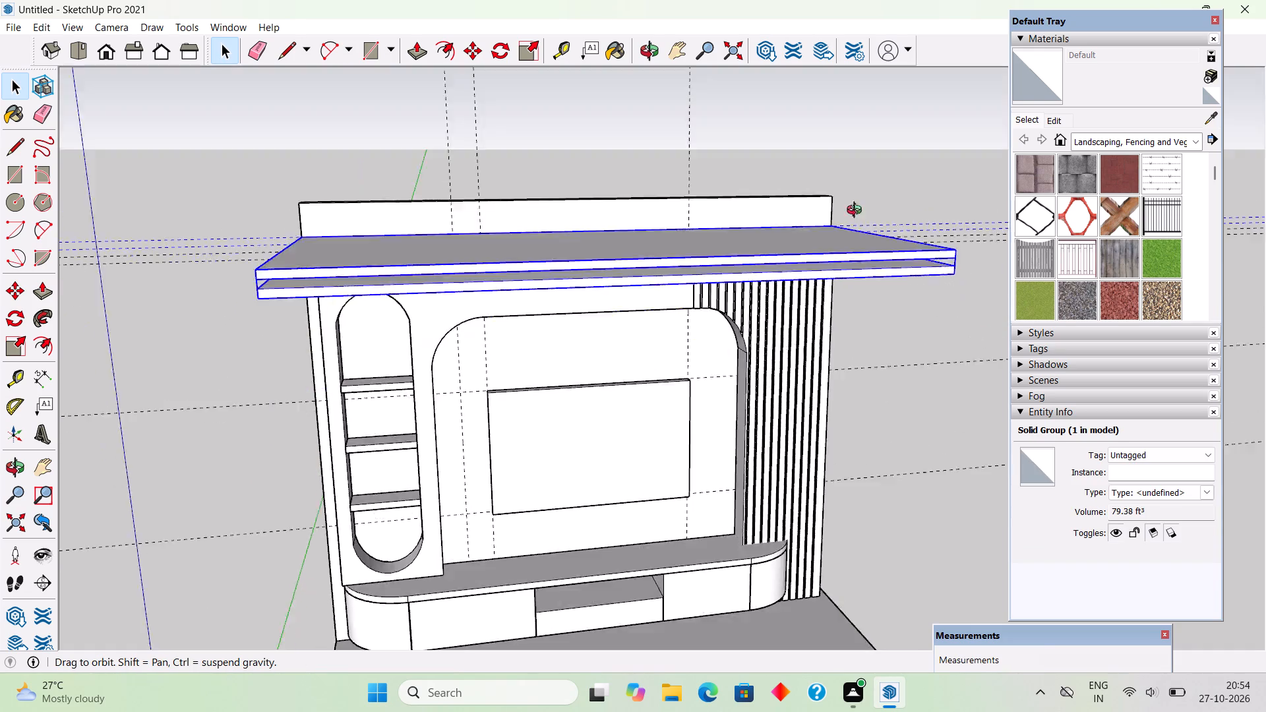
pyautogui.moveTo(857, 212); pyautogui.dragTo(802, 63, button='middle')
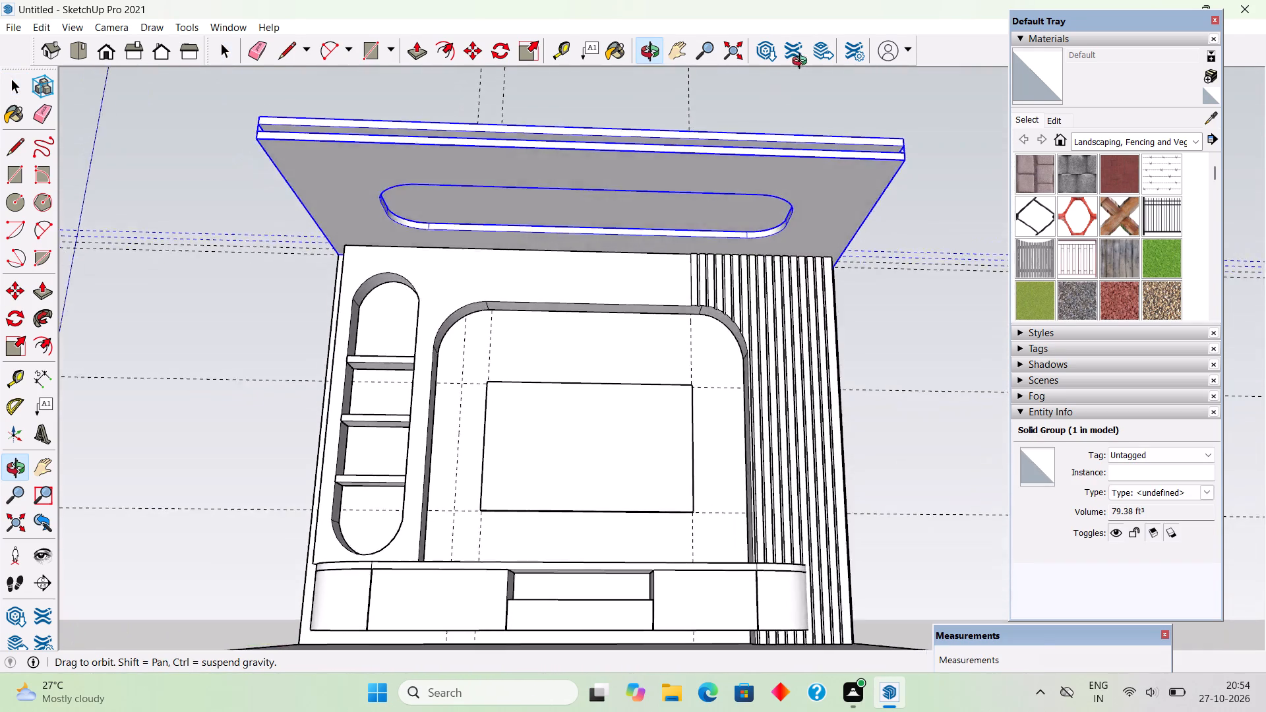
pyautogui.moveTo(802, 63); pyautogui.dragTo(970, 247, button='middle')
pyautogui.tripleClick(457, 281)
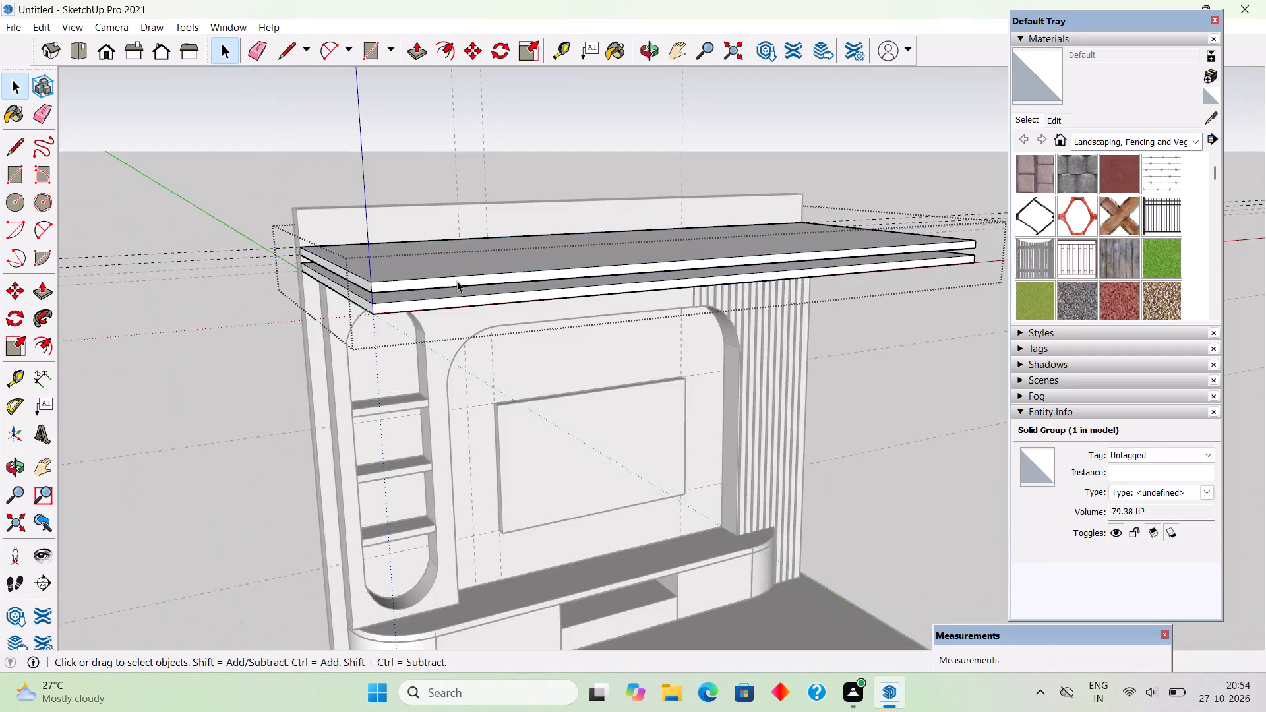
pyautogui.click(457, 281)
pyautogui.tripleClick(459, 302)
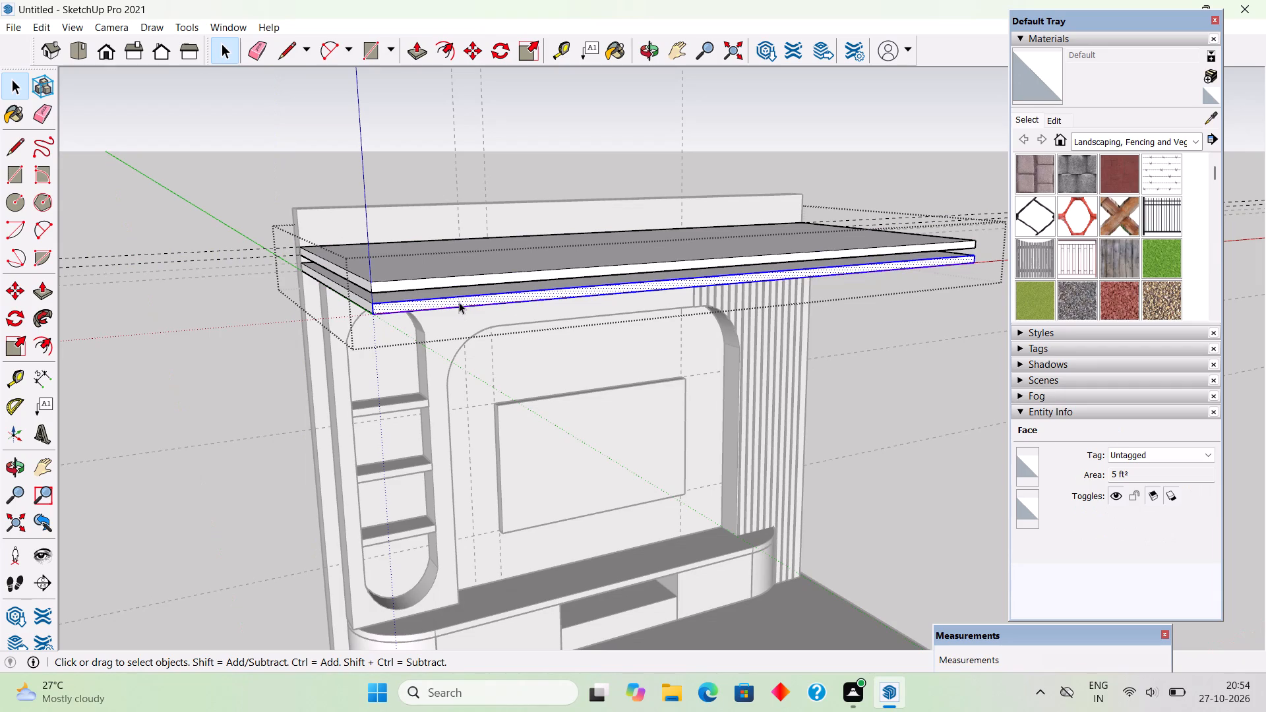
pyautogui.click(459, 302)
pyautogui.rightClick(460, 297)
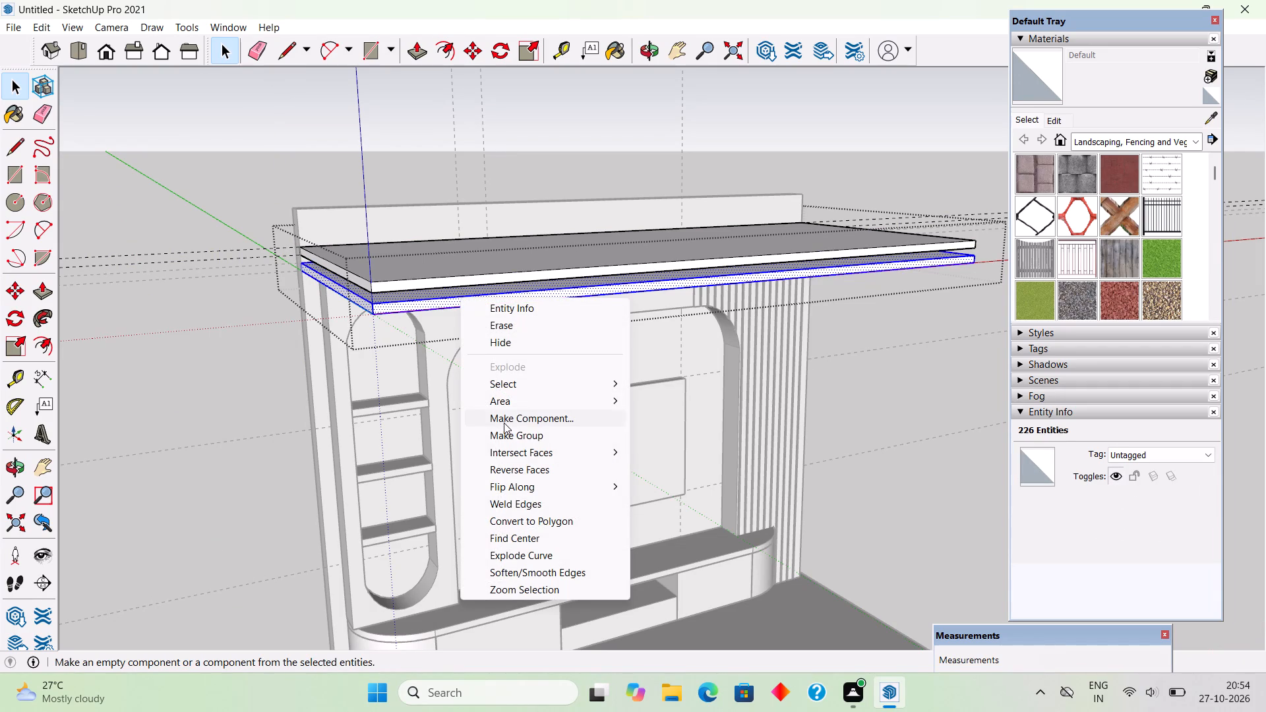
pyautogui.click(506, 429)
pyautogui.click(862, 374)
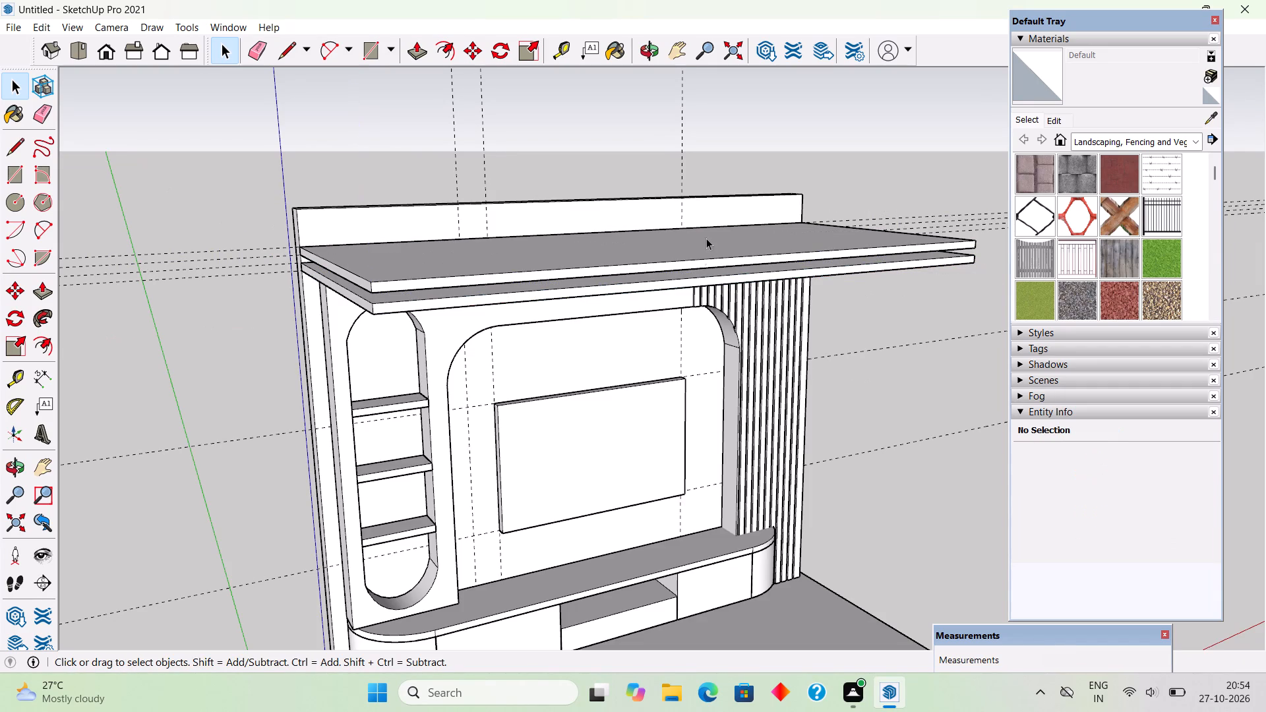
# Explode the outer ceiling group that contains both slabs.
pyautogui.click(706, 258)
pyautogui.rightClick(706, 258)
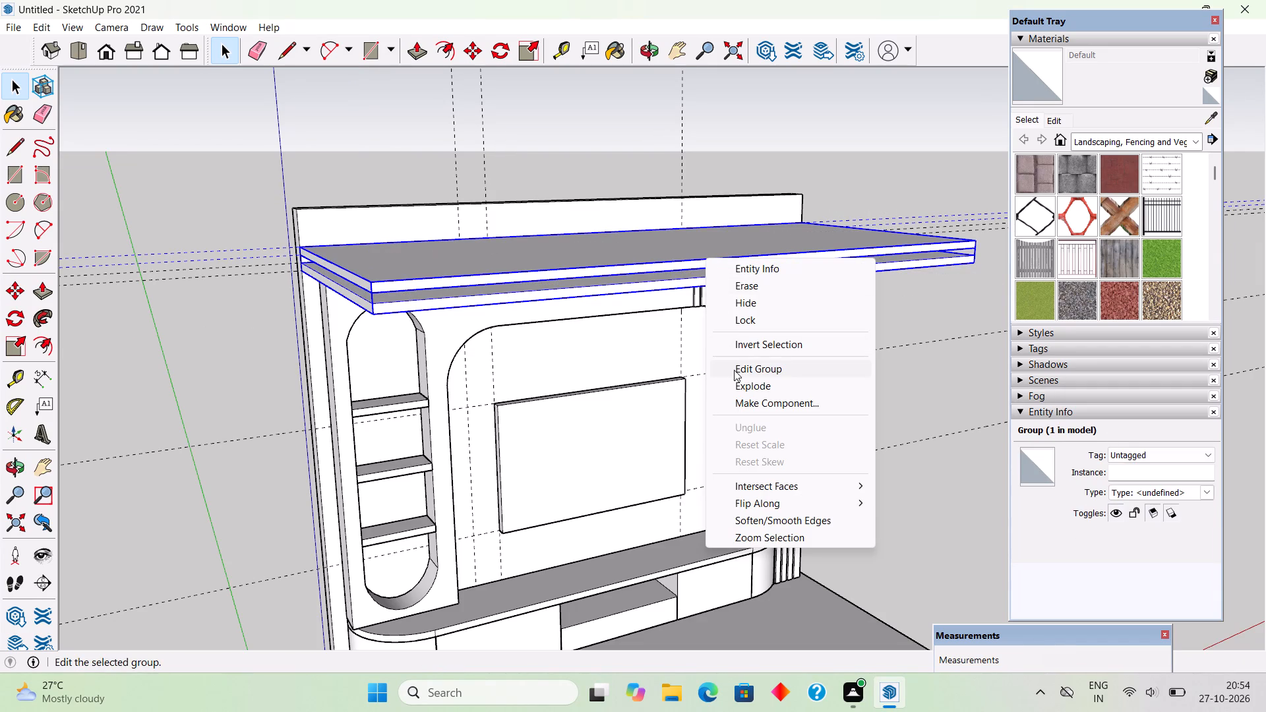
pyautogui.click(737, 378)
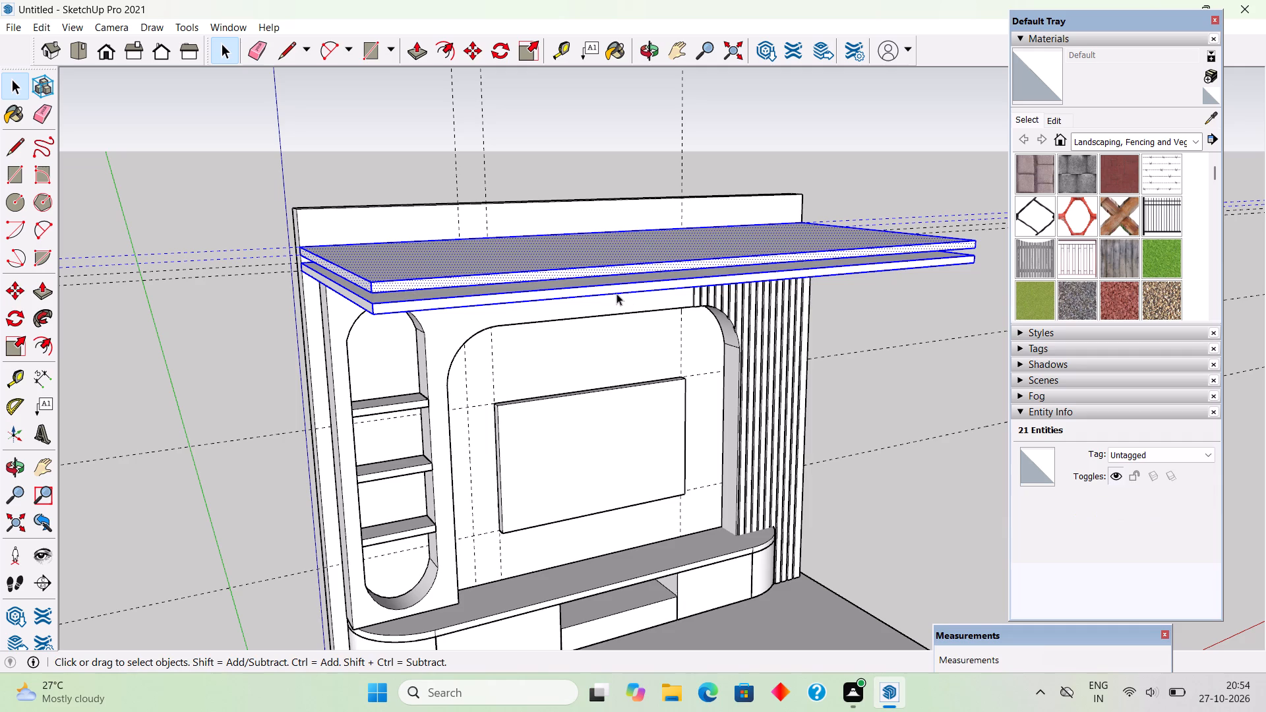
# Make the upper ceiling slab's loose geometry into a separate group.
pyautogui.click(616, 288)
pyautogui.rightClick(616, 288)
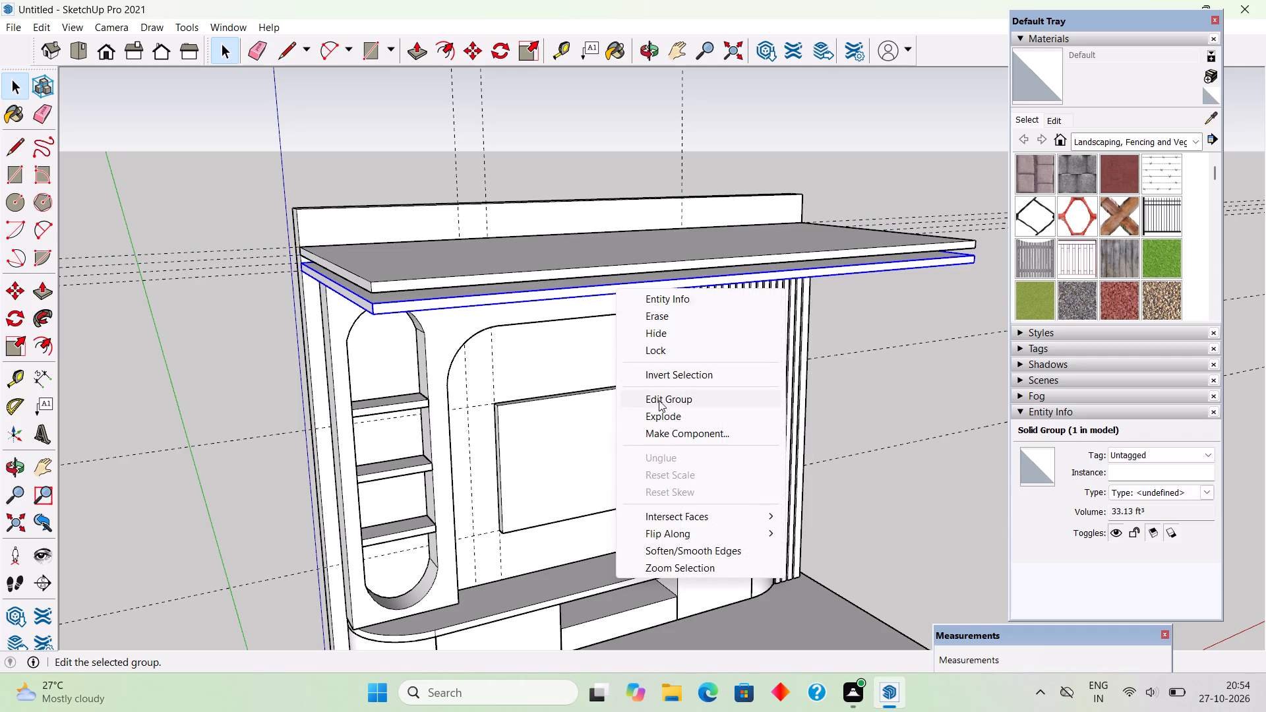
pyautogui.tripleClick(563, 251)
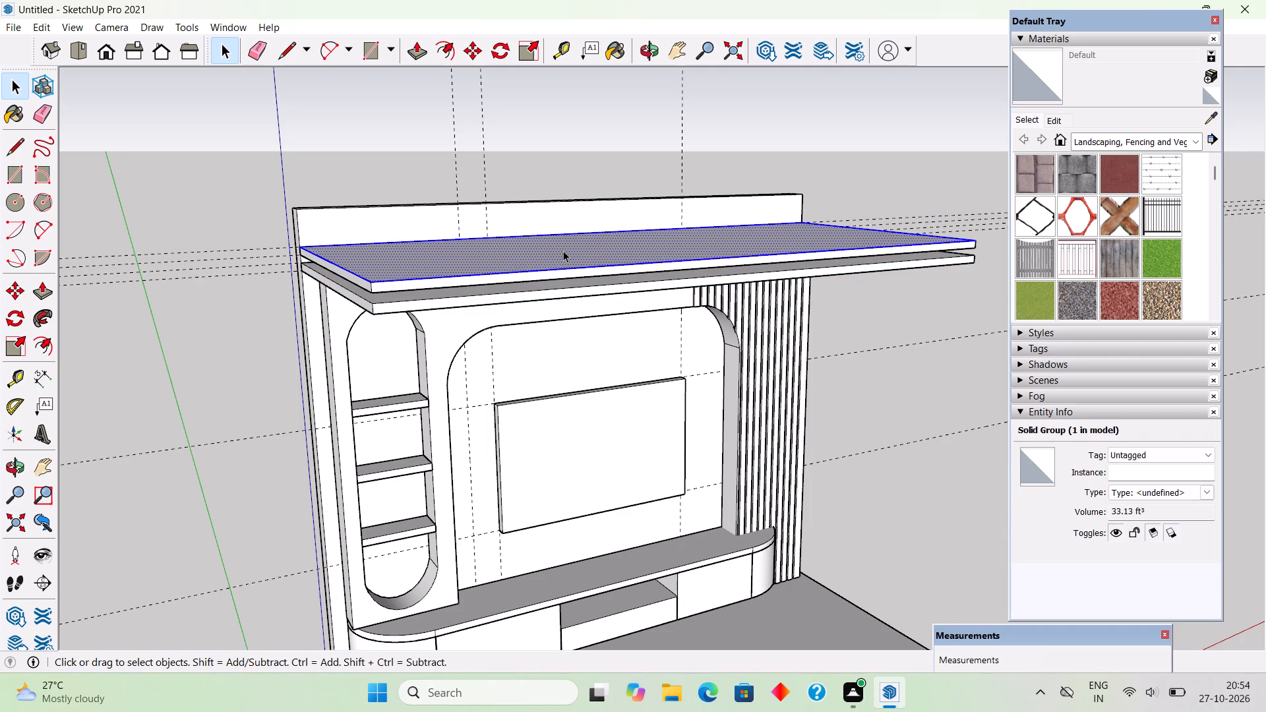
pyautogui.rightClick(563, 251)
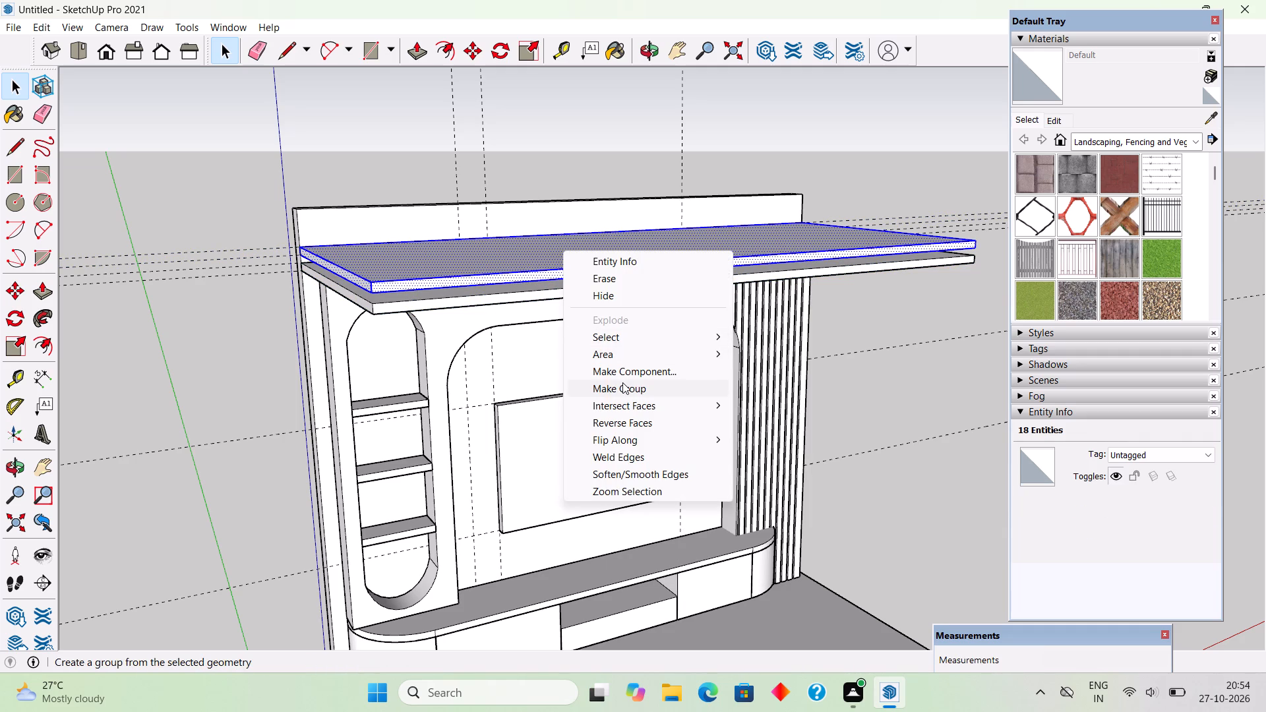
pyautogui.click(622, 382)
pyautogui.click(552, 148)
# Place a guide on the lower slab's underside, parallel to the wall unit's top edge and about 9 5/16" from it.
pyautogui.moveTo(682, 277); pyautogui.dragTo(667, 249, button='middle')
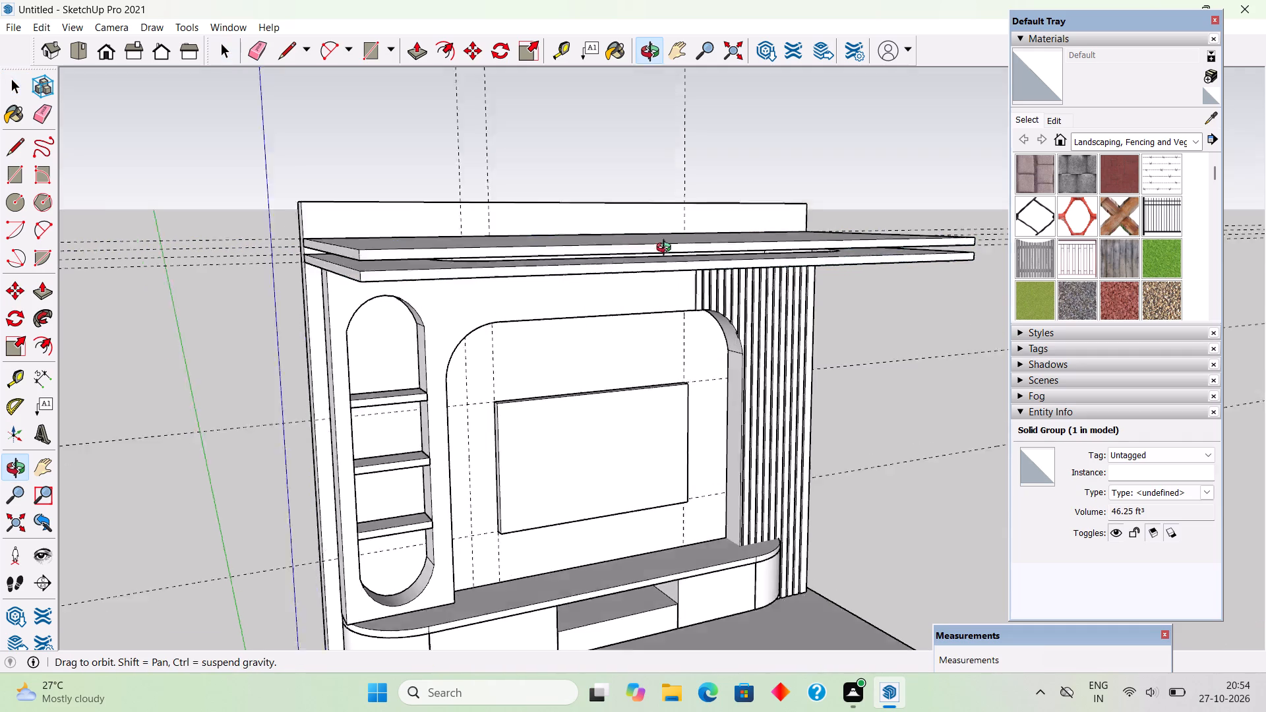
pyautogui.moveTo(667, 249); pyautogui.dragTo(653, 163, button='middle')
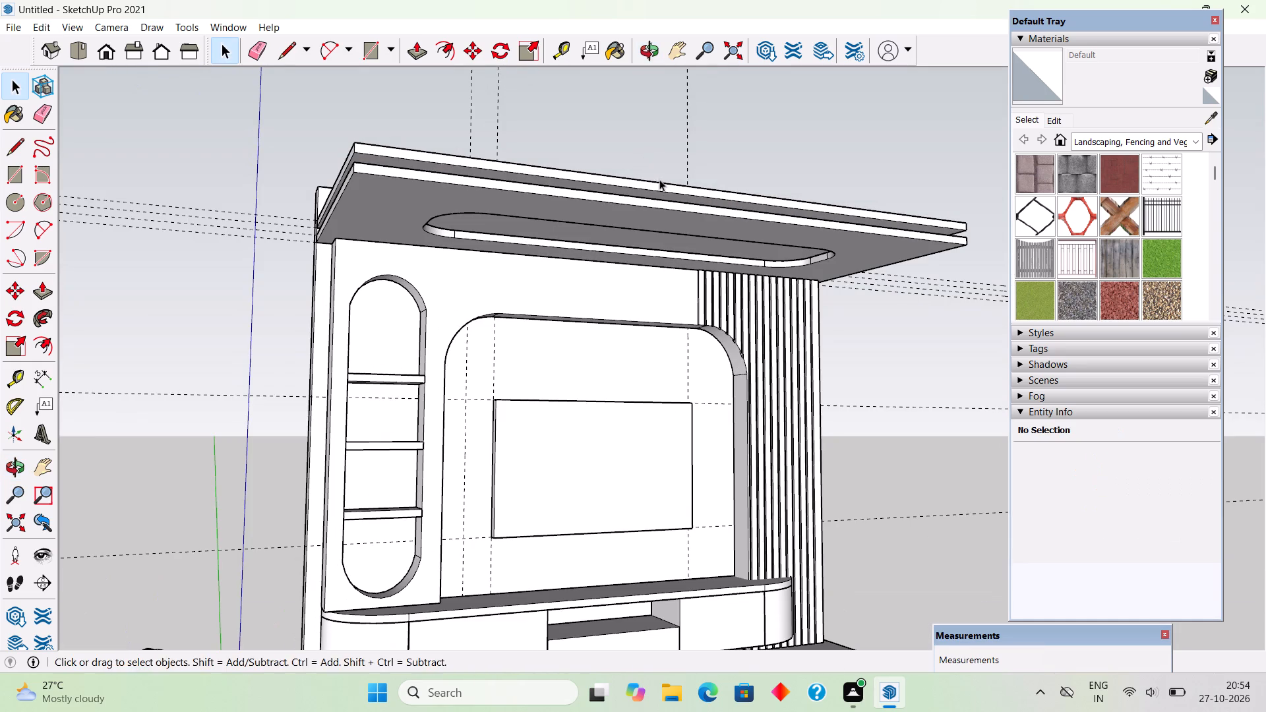
pyautogui.moveTo(823, 293); pyautogui.dragTo(732, 39, button='middle')
pyautogui.scroll(4, 827, 363)
pyautogui.moveTo(799, 316); pyautogui.dragTo(735, 212, button='middle')
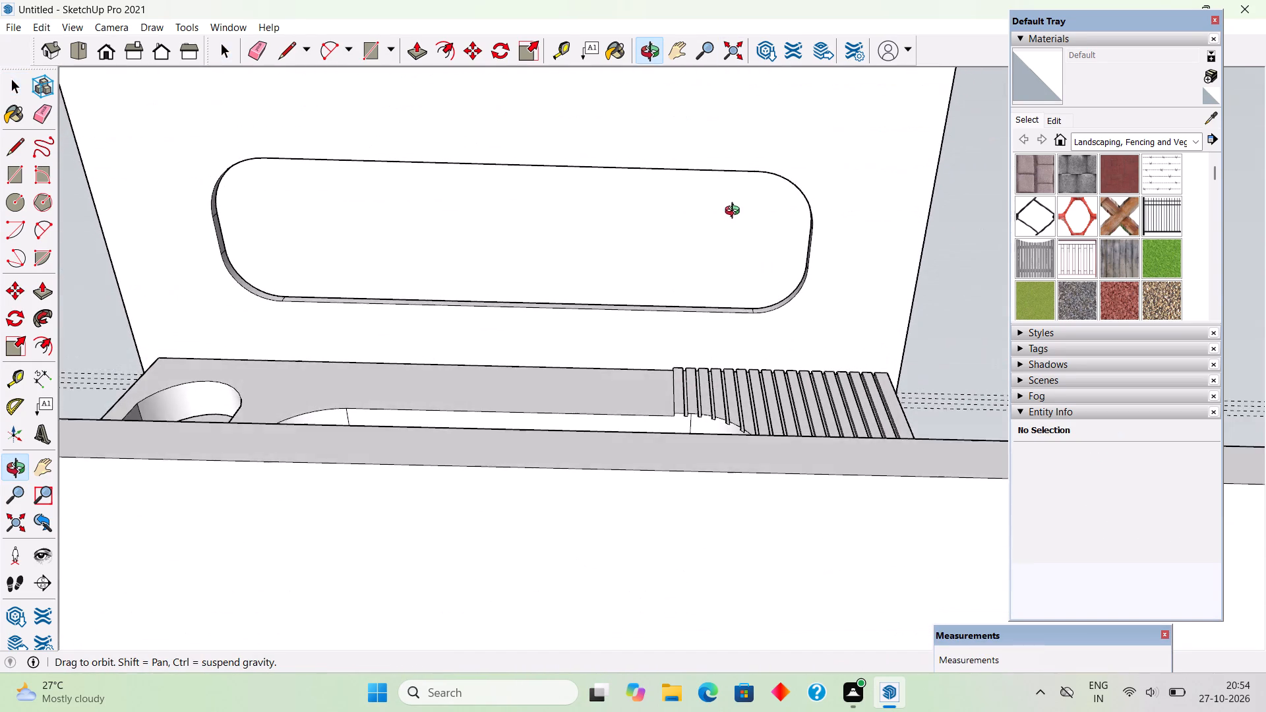
pyautogui.moveTo(735, 212); pyautogui.dragTo(766, 233, button='middle')
pyautogui.scroll(2, 419, 261)
pyautogui.moveTo(773, 434); pyautogui.dragTo(712, 409, button='middle')
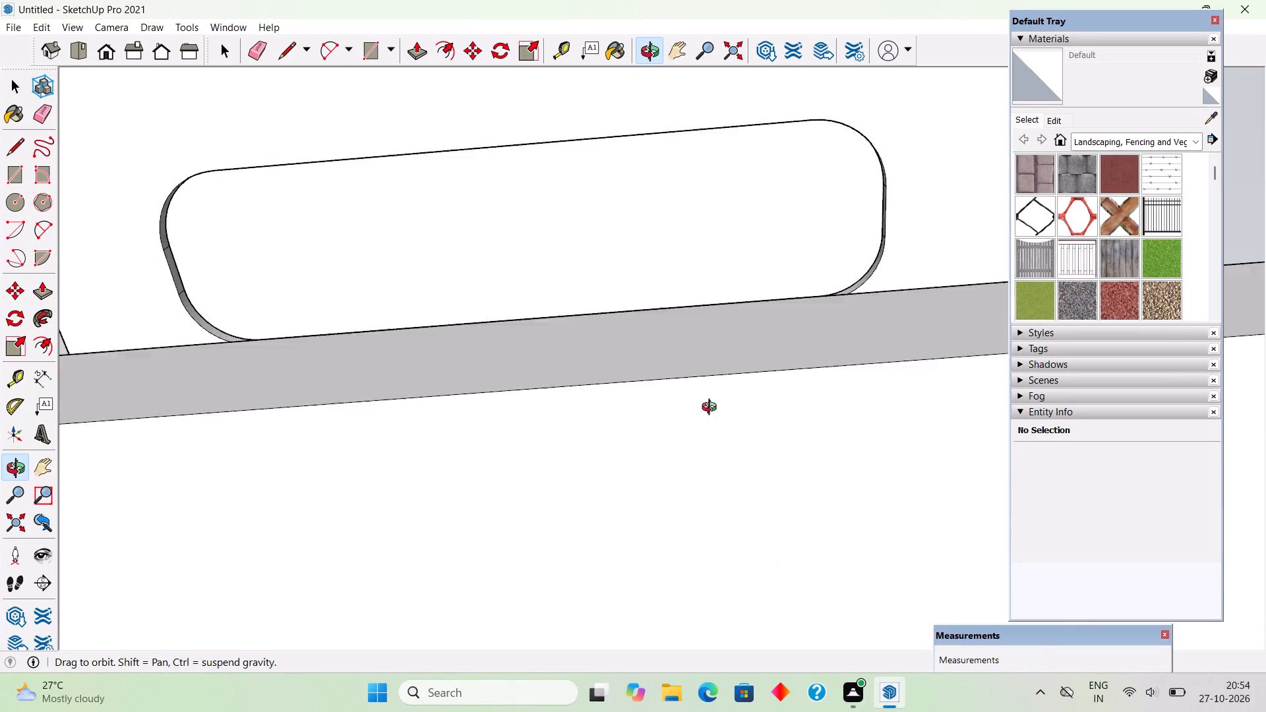
pyautogui.moveTo(712, 409); pyautogui.dragTo(728, 415, button='middle')
pyautogui.press('t')
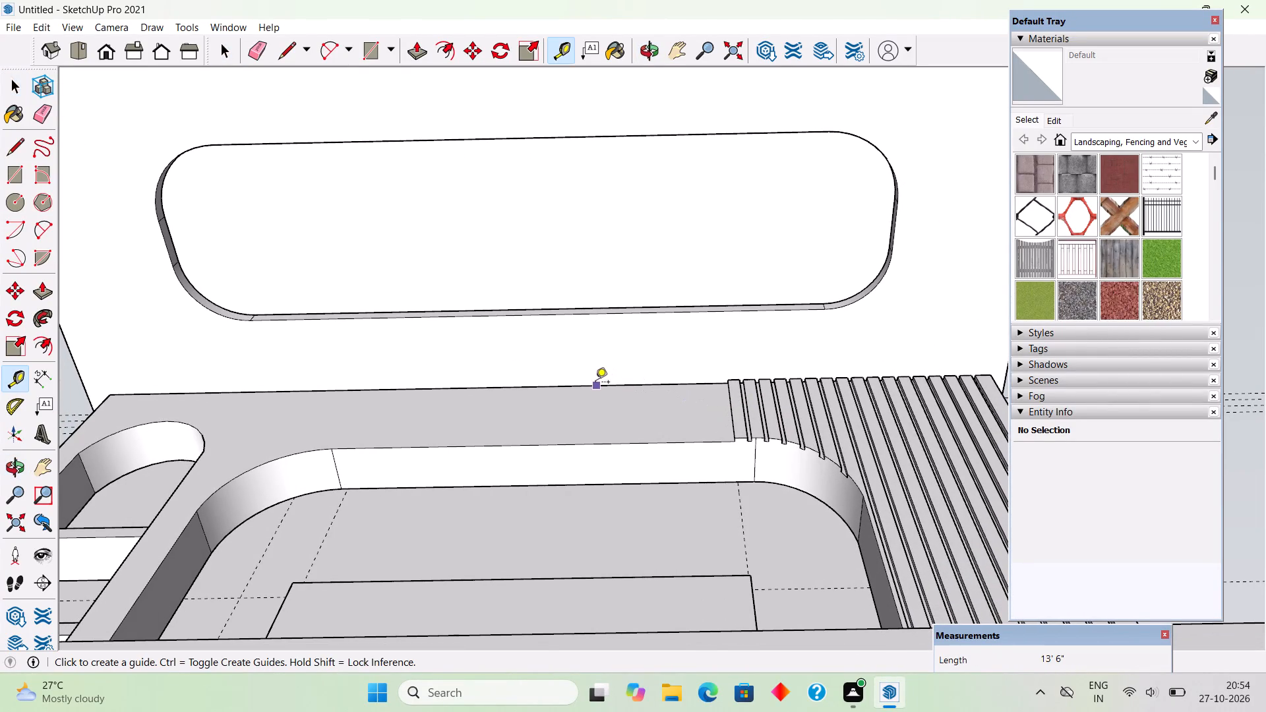
pyautogui.click(583, 386)
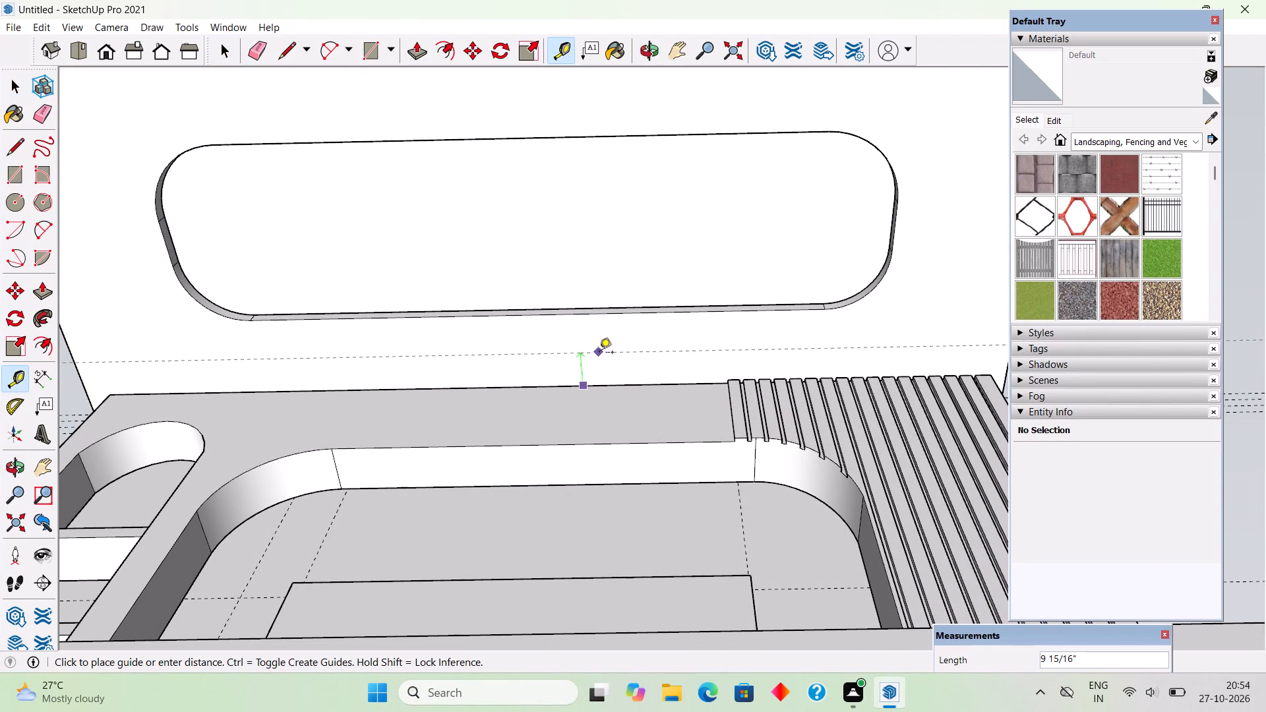
pyautogui.click(599, 355)
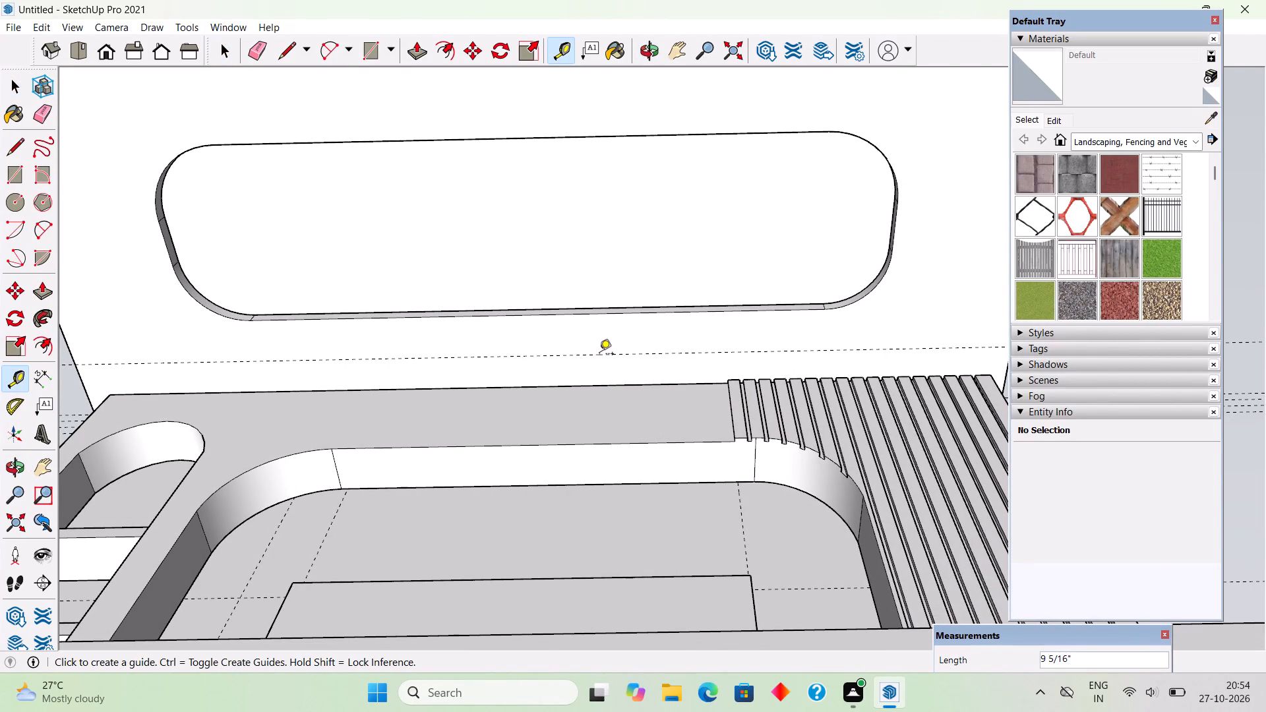
pyautogui.press('d')
pyautogui.press('space')
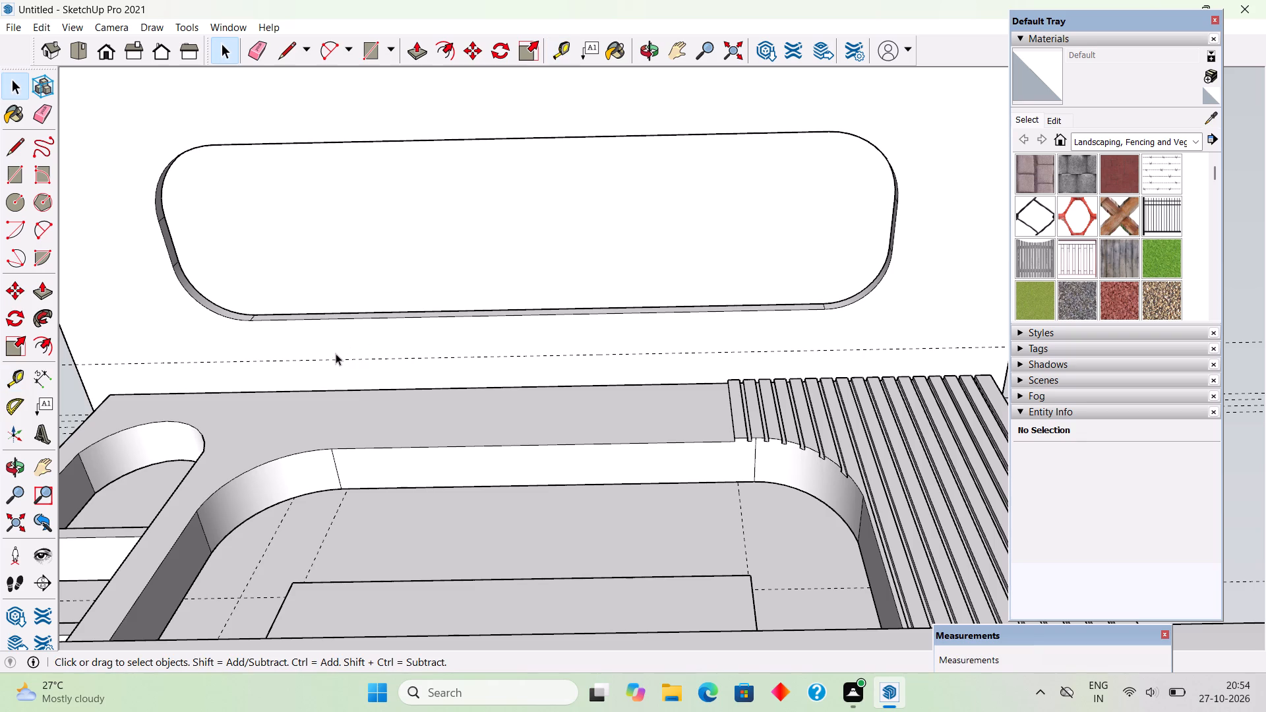
# Inside the lower slab's group, draw two 4" radius circles centred on the guide, spaced apart along the underside.
pyautogui.tripleClick(338, 347)
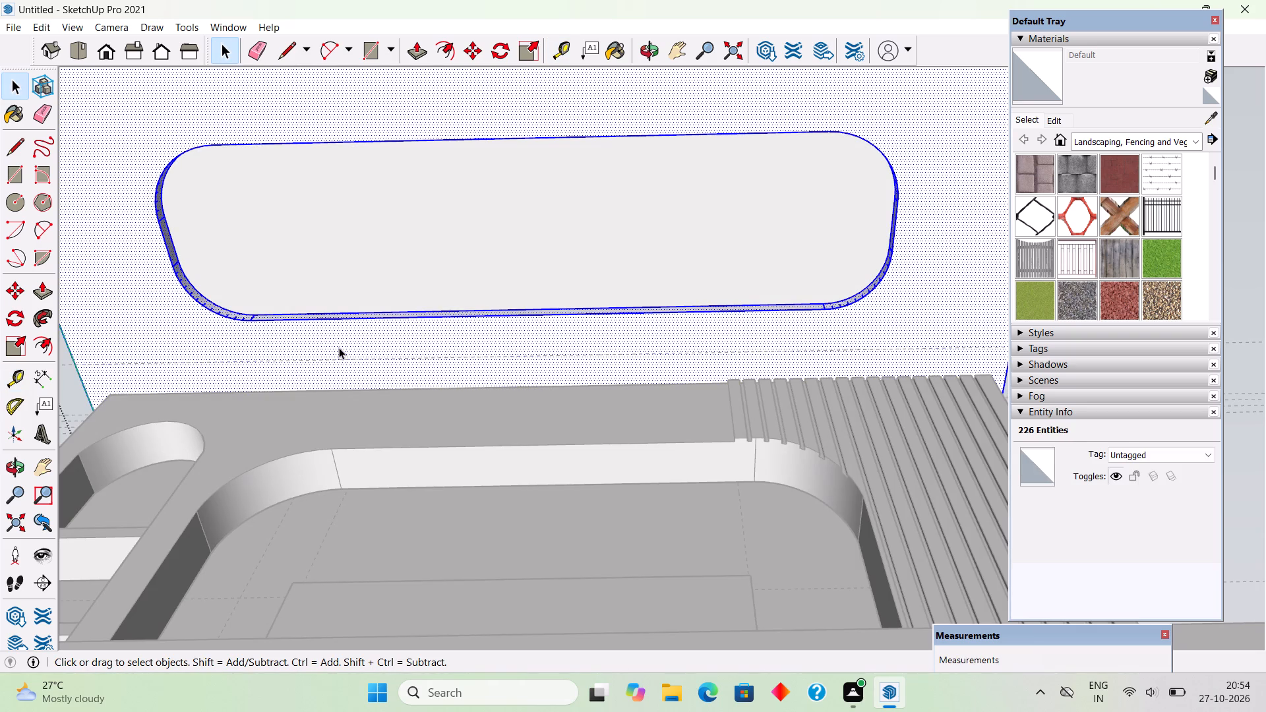
pyautogui.press('c')
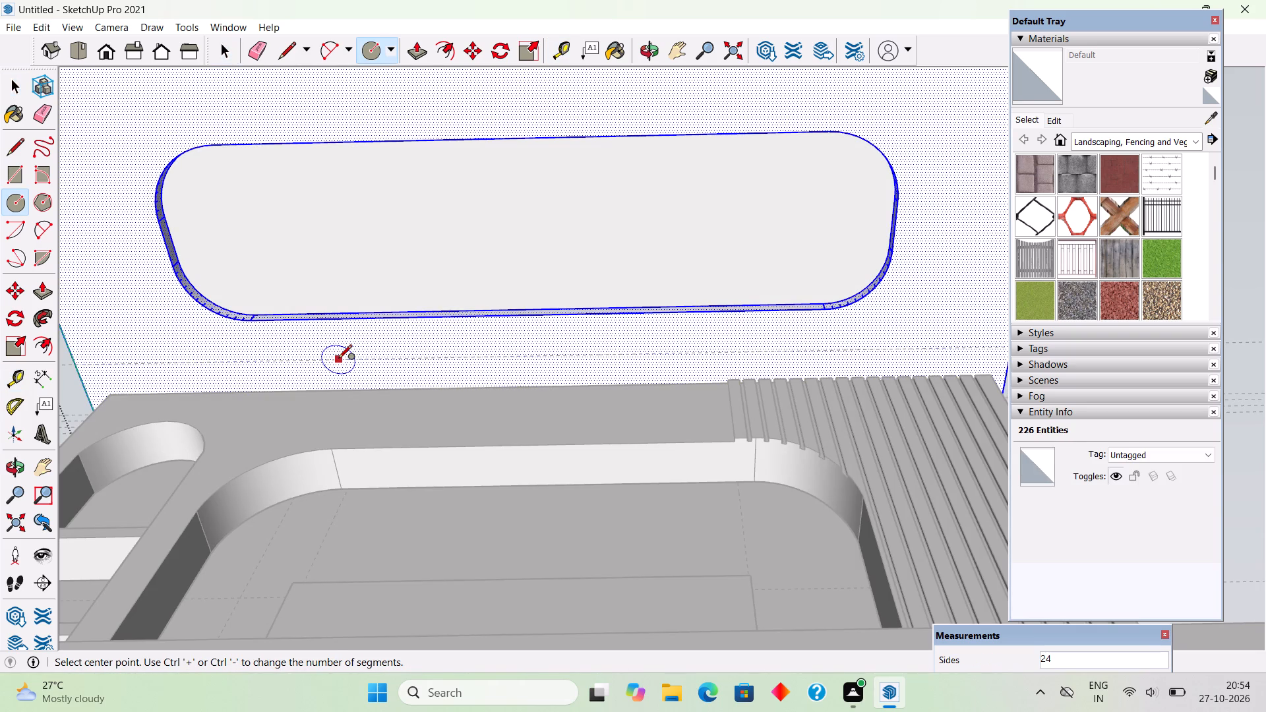
pyautogui.click(338, 359)
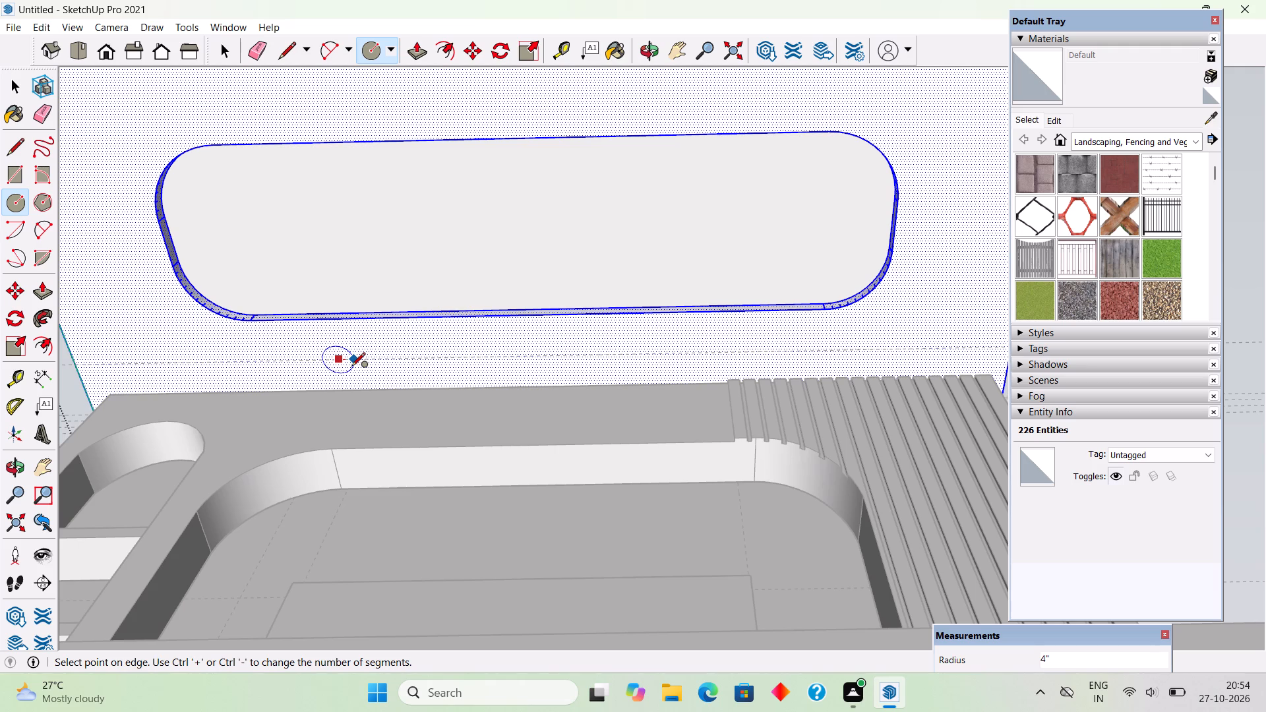
pyautogui.click(351, 367)
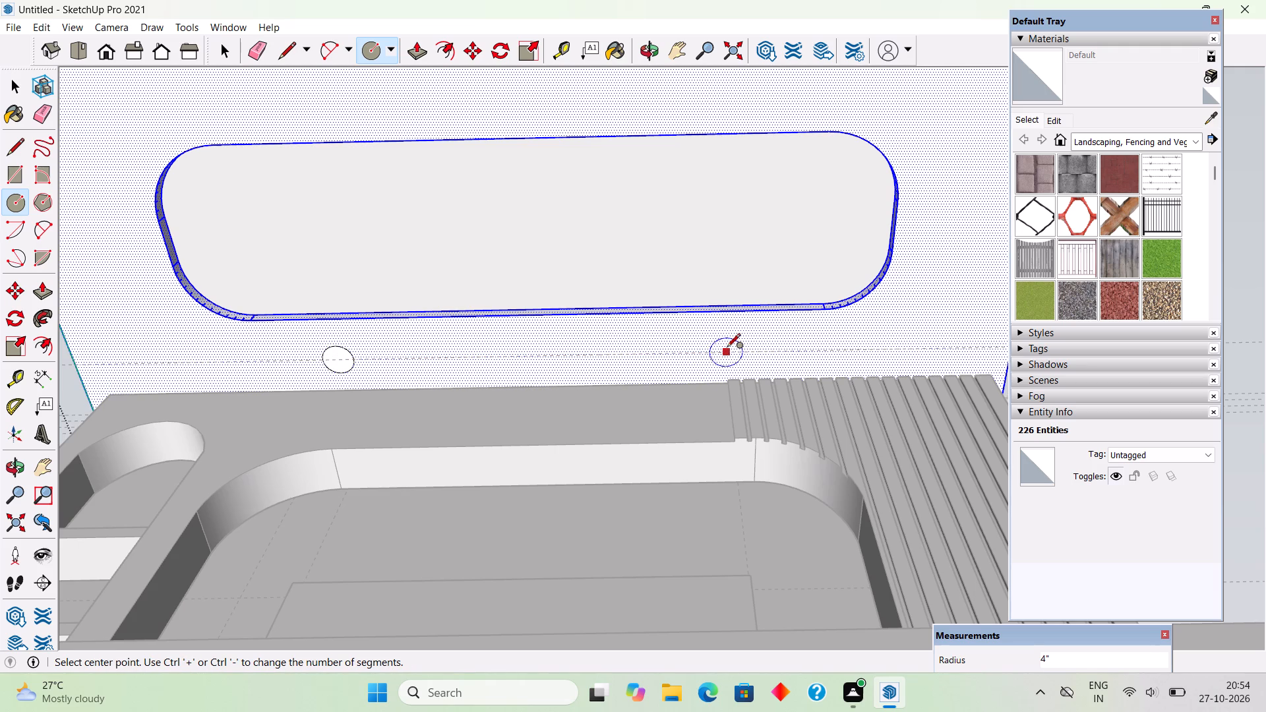
pyautogui.click(729, 348)
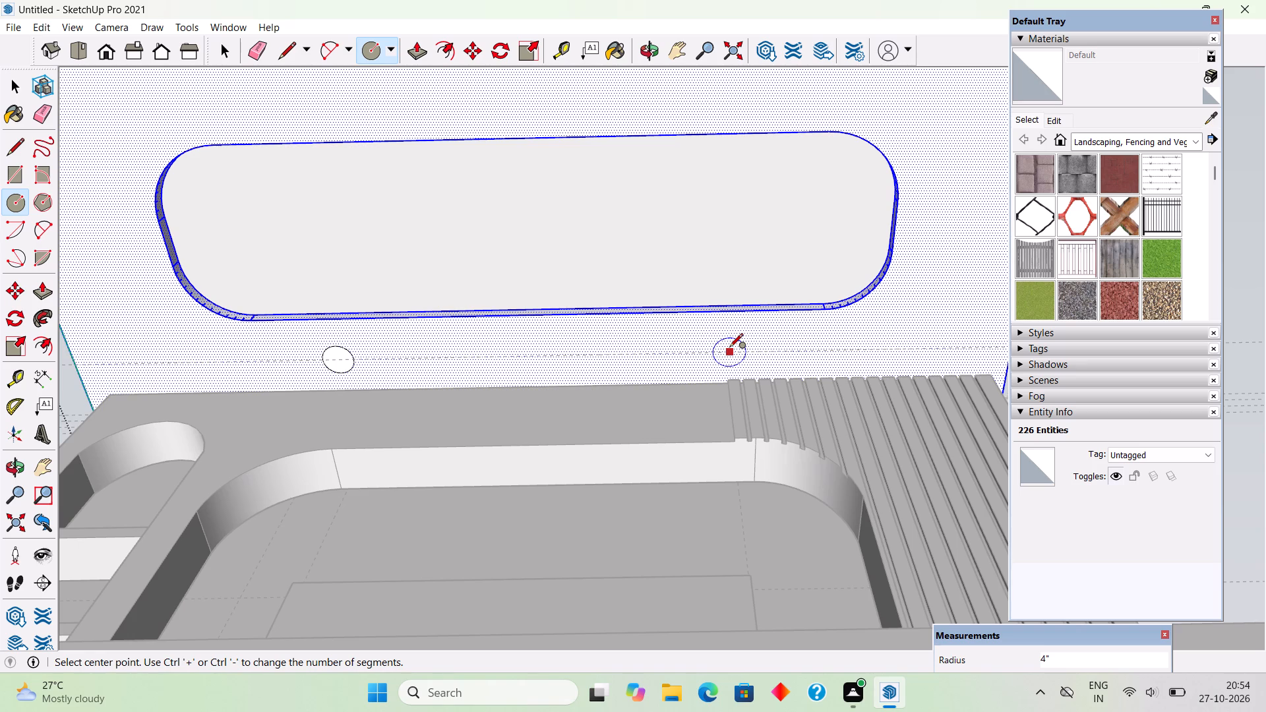
pyautogui.click(738, 341)
pyautogui.press('space')
# Offset the first circle, on the shelved niche side, inward by 1" to form a ring.
pyautogui.scroll(5, 310, 343)
pyautogui.scroll(3, 369, 369)
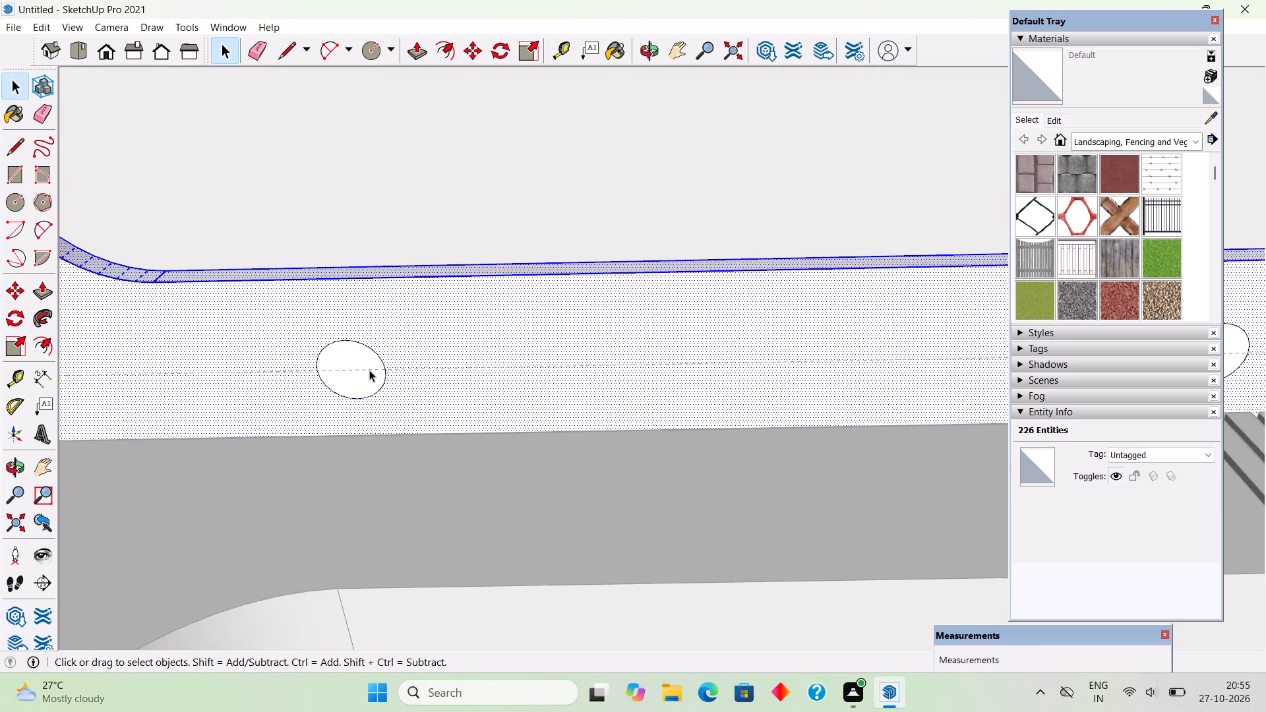
pyautogui.moveTo(386, 363); pyautogui.dragTo(430, 343, button='middle')
pyautogui.click(343, 343)
pyautogui.scroll(1, 343, 343)
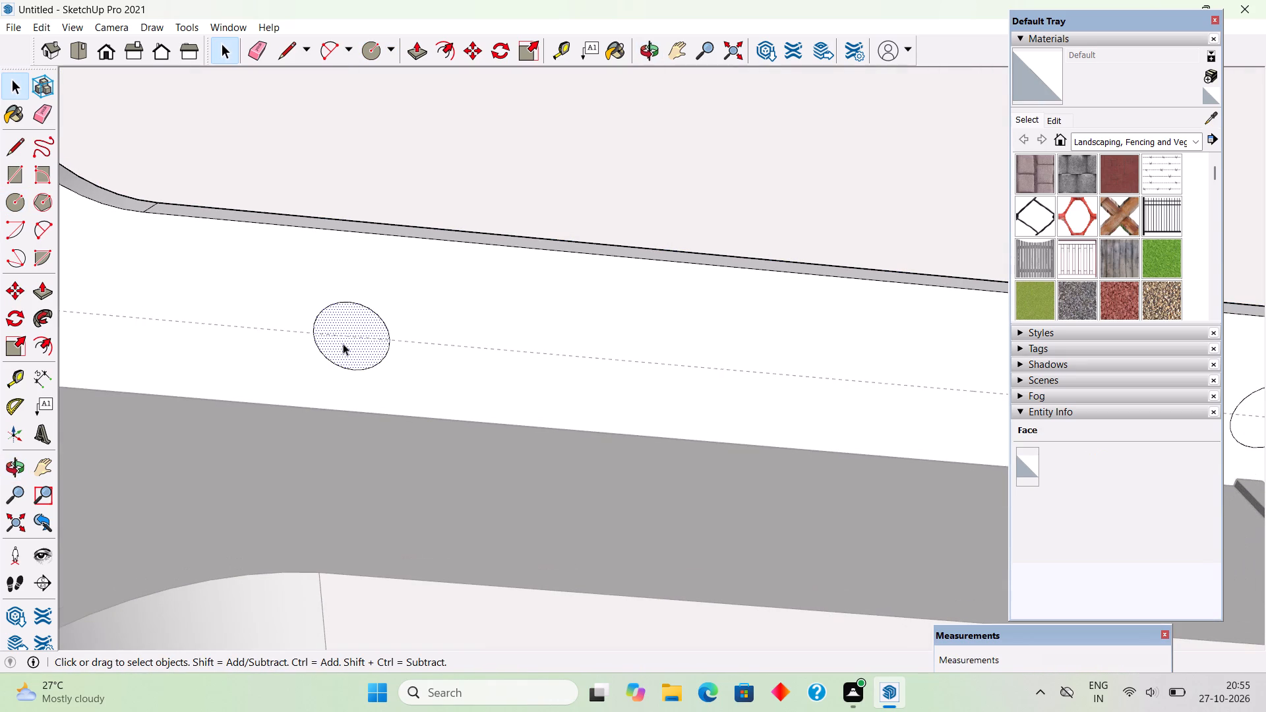
pyautogui.press('f')
pyautogui.click(342, 359)
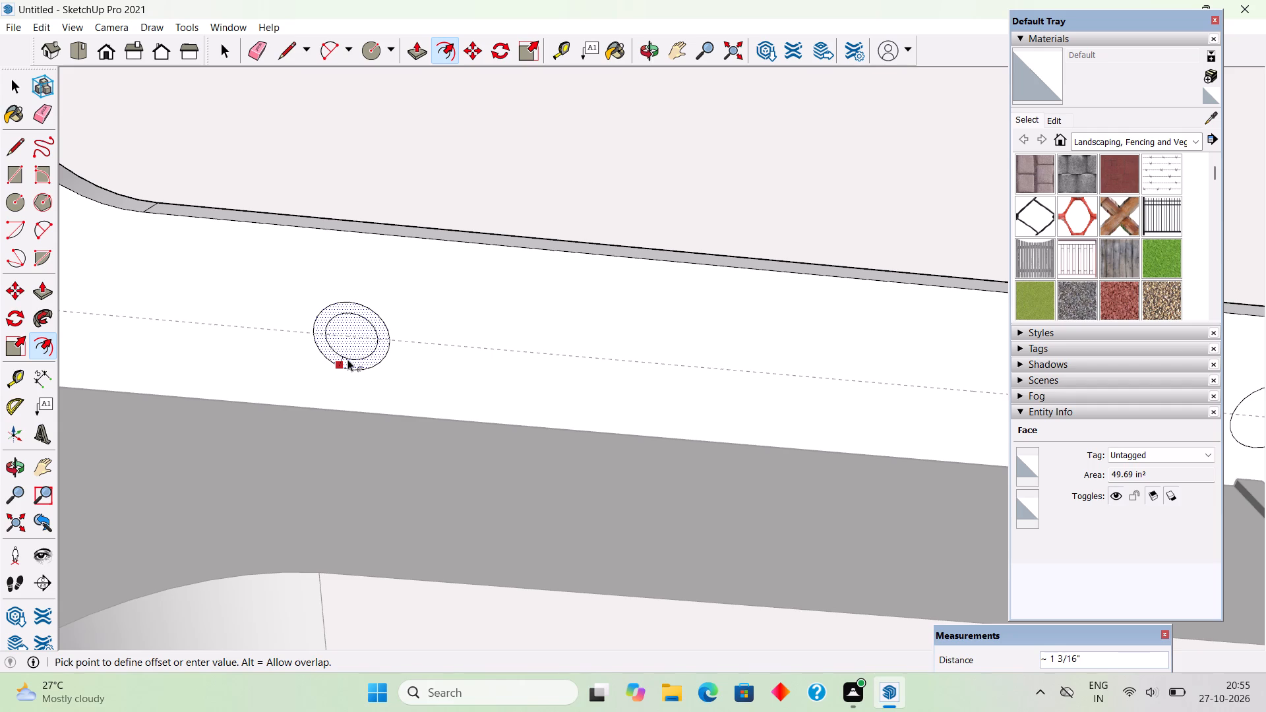
pyautogui.write('1"')
pyautogui.press('Return')
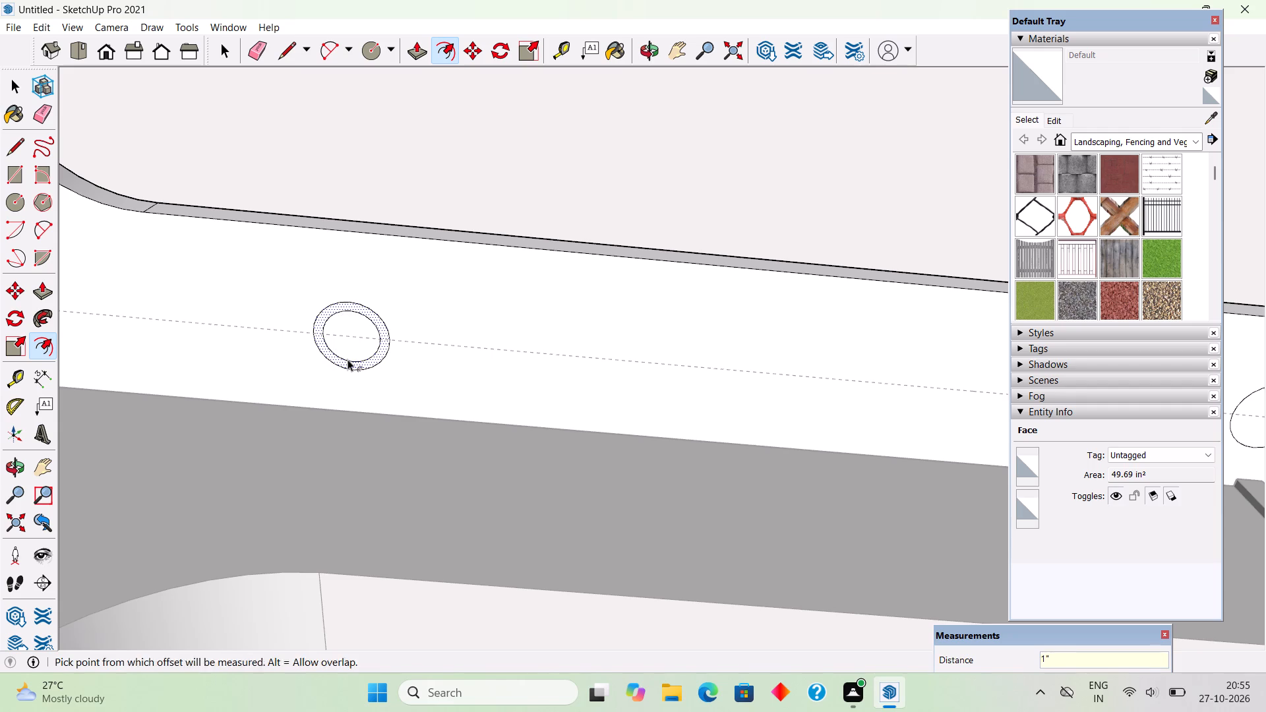
pyautogui.press('space')
# Recess the first circle's inner disc 1" and its surrounding ring 0.6" into the ceiling slab.
pyautogui.click(351, 341)
pyautogui.scroll(3, 351, 341)
pyautogui.press('p')
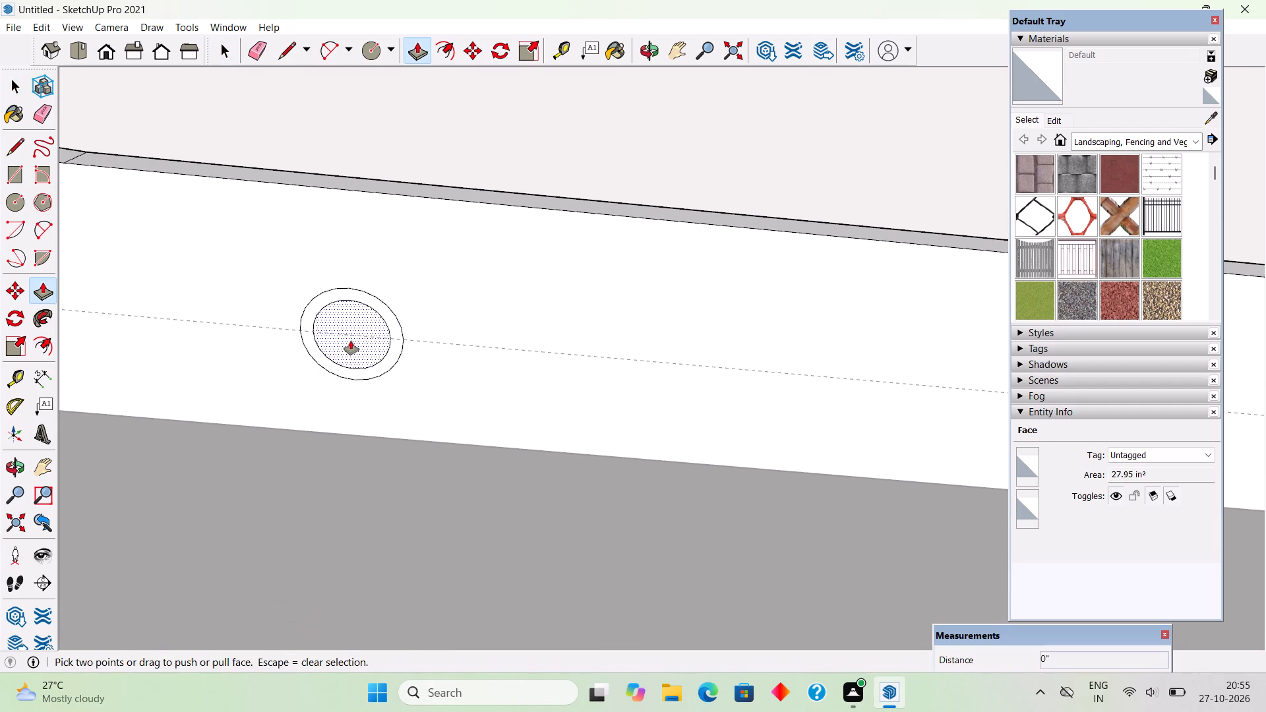
pyautogui.click(351, 341)
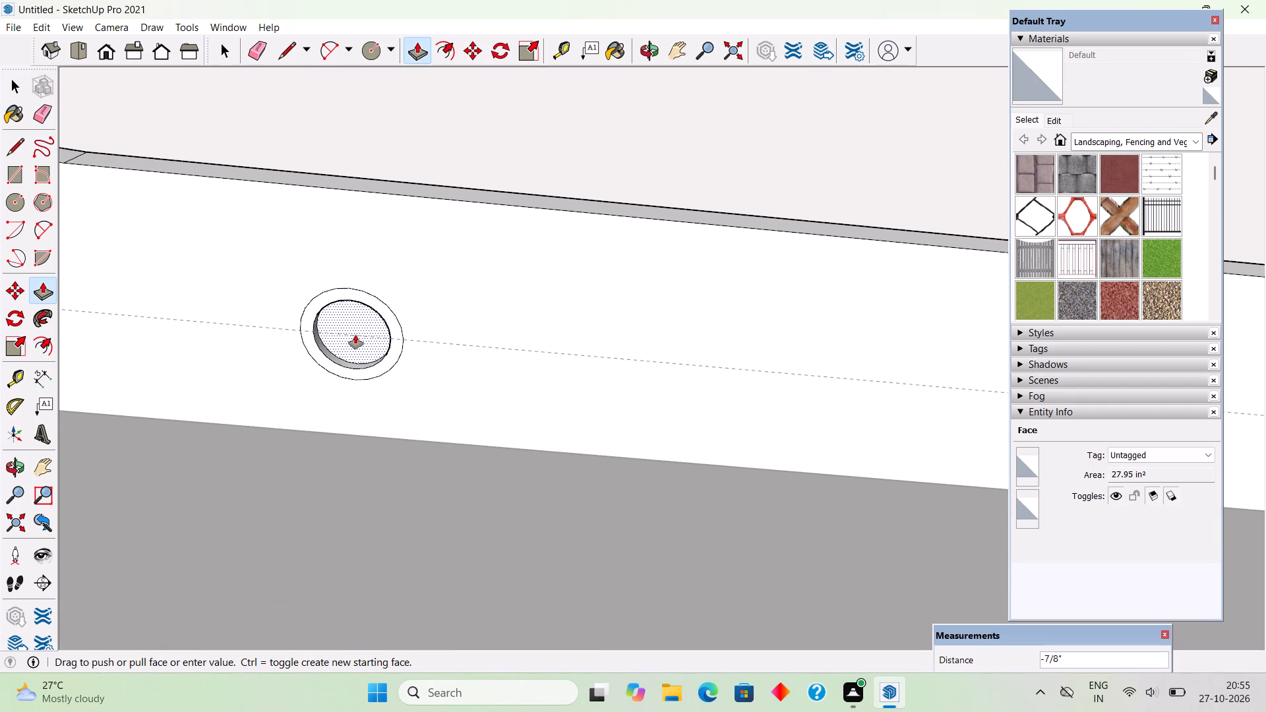
pyautogui.write('1"')
pyautogui.press('Return')
pyautogui.scroll(4, 375, 364)
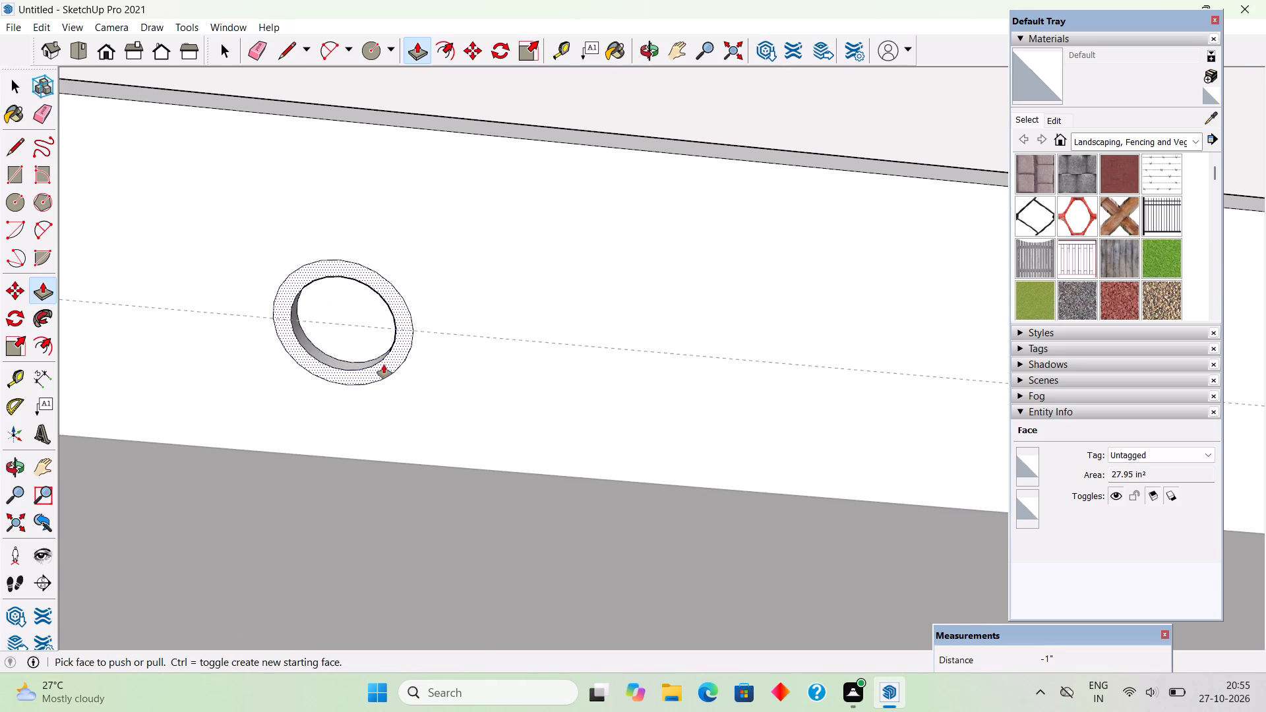
pyautogui.click(384, 365)
pyautogui.write('.6"')
pyautogui.press('Return')
# Offset the second circle, near the vertical strips, inward by 1" to form a ring.
pyautogui.scroll(-4, 403, 442)
pyautogui.scroll(-2, 309, 413)
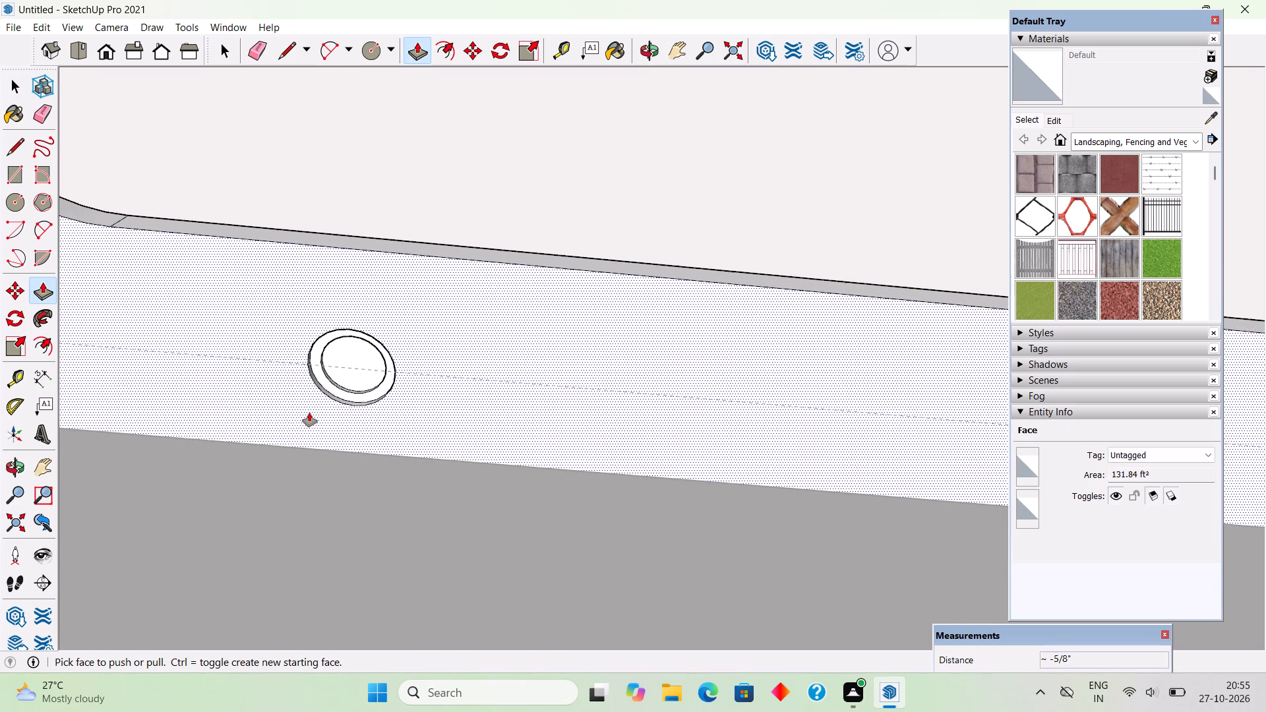
pyautogui.scroll(-3, 309, 413)
pyautogui.scroll(1, 302, 412)
pyautogui.scroll(-13, 297, 413)
pyautogui.scroll(4, 613, 425)
pyautogui.press('f')
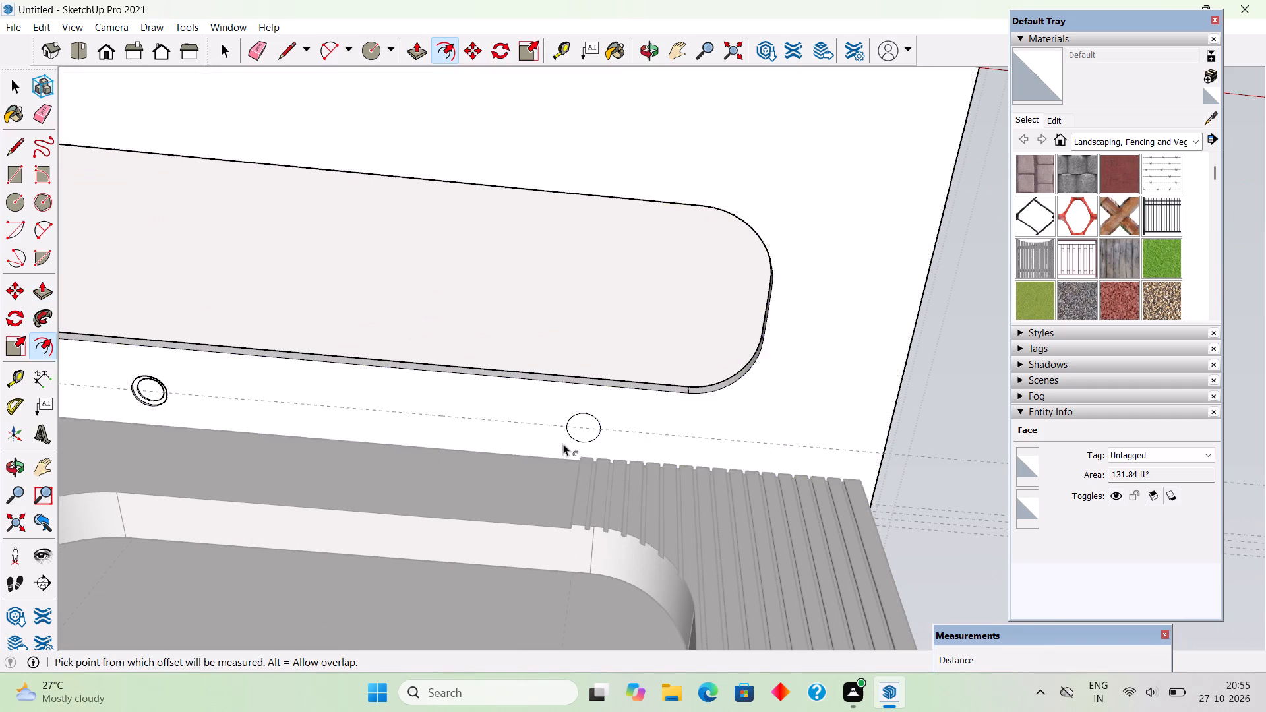
pyautogui.click(587, 438)
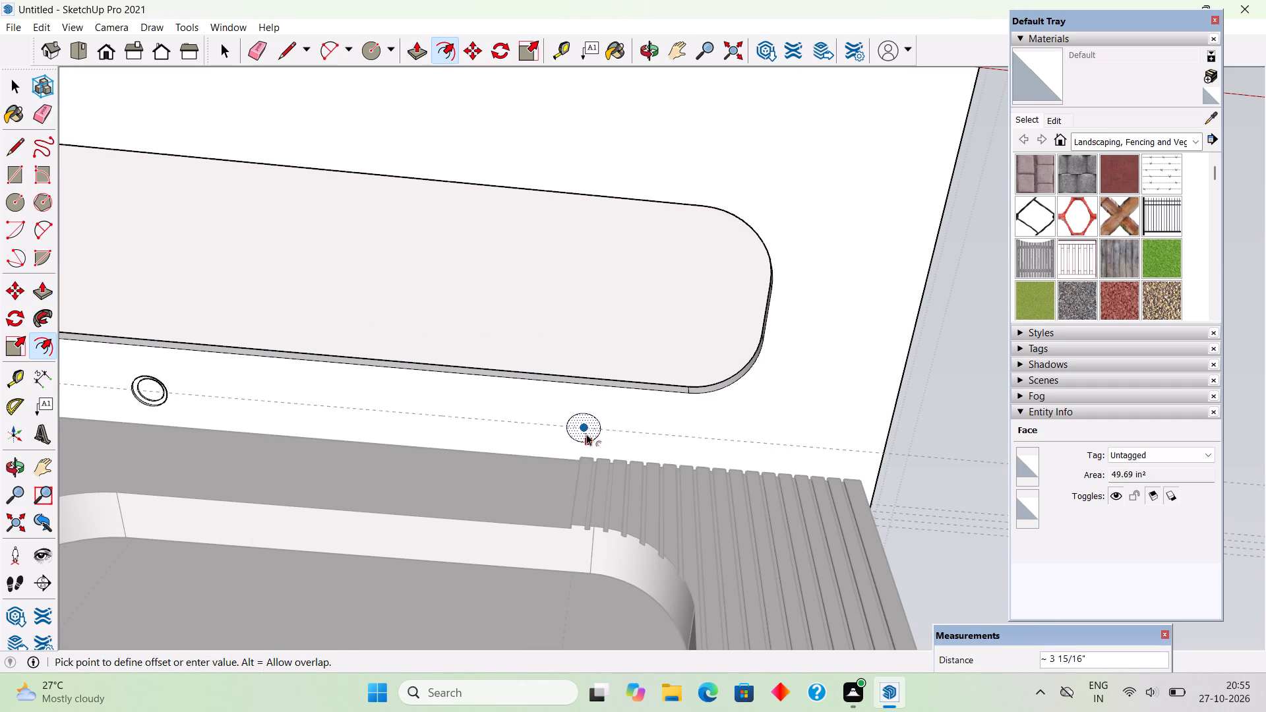
pyautogui.scroll(5, 586, 434)
pyautogui.write('1"')
pyautogui.press('Return')
pyautogui.press('space')
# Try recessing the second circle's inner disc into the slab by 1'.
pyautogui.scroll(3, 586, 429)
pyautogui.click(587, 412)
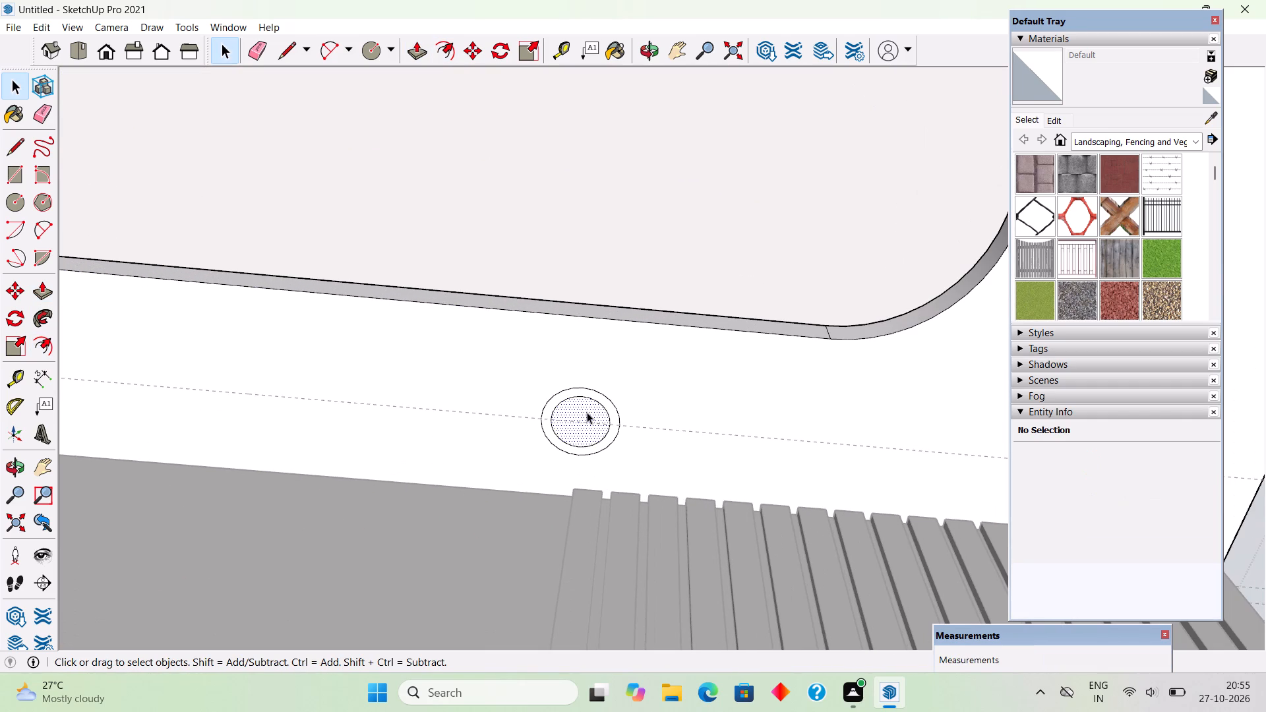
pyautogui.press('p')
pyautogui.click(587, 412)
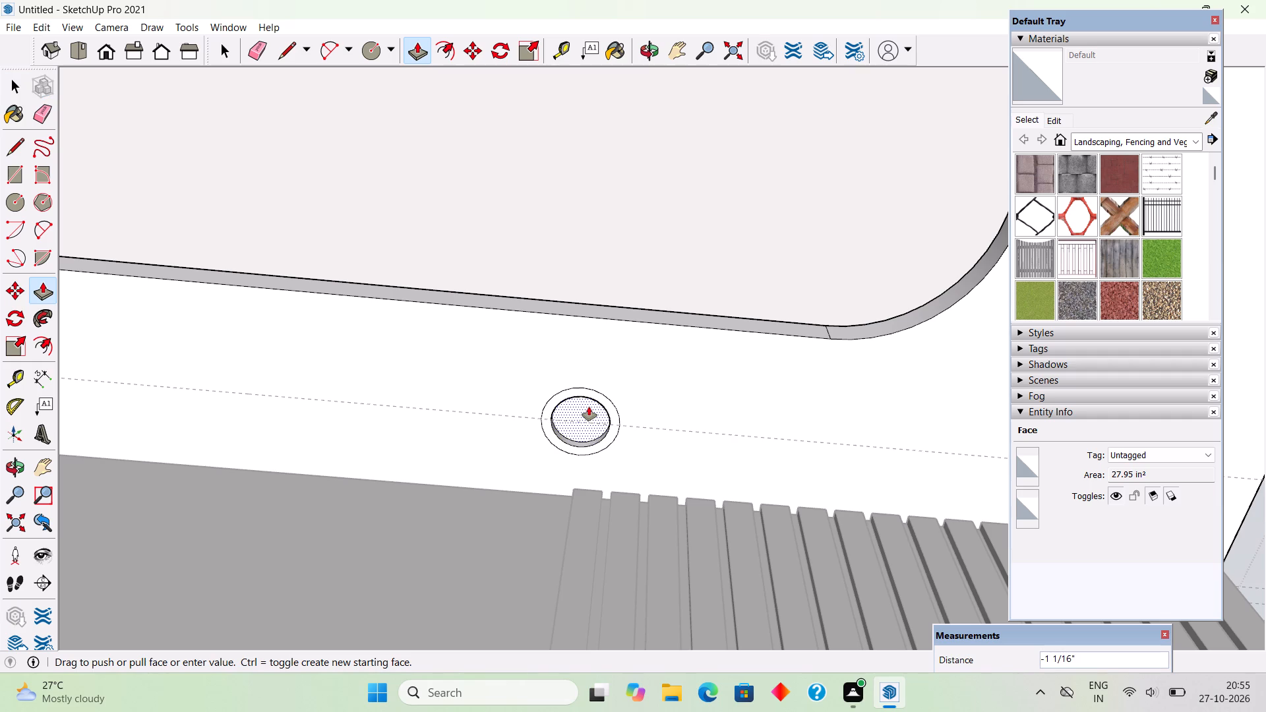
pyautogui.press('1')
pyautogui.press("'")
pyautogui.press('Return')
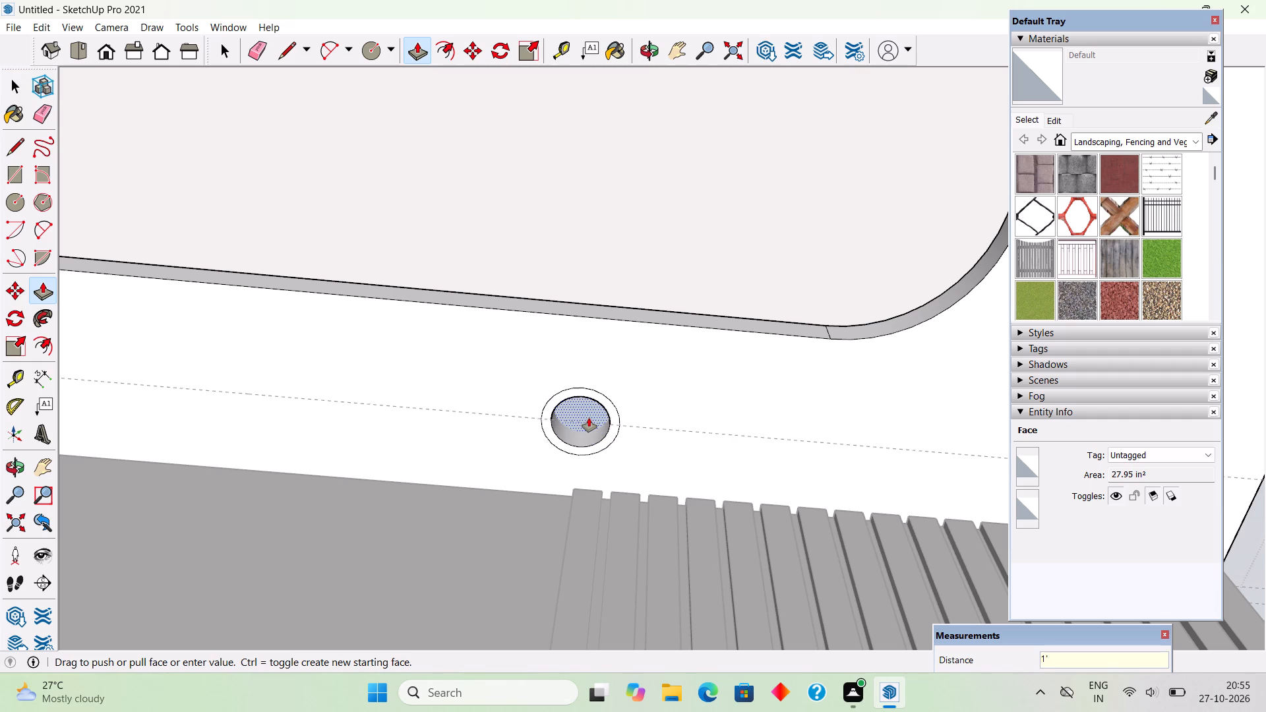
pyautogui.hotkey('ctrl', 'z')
# Recess the second circle's inner disc about 1 1/8" and its surrounding ring about 5/16" into the ceiling slab.
pyautogui.click(591, 426)
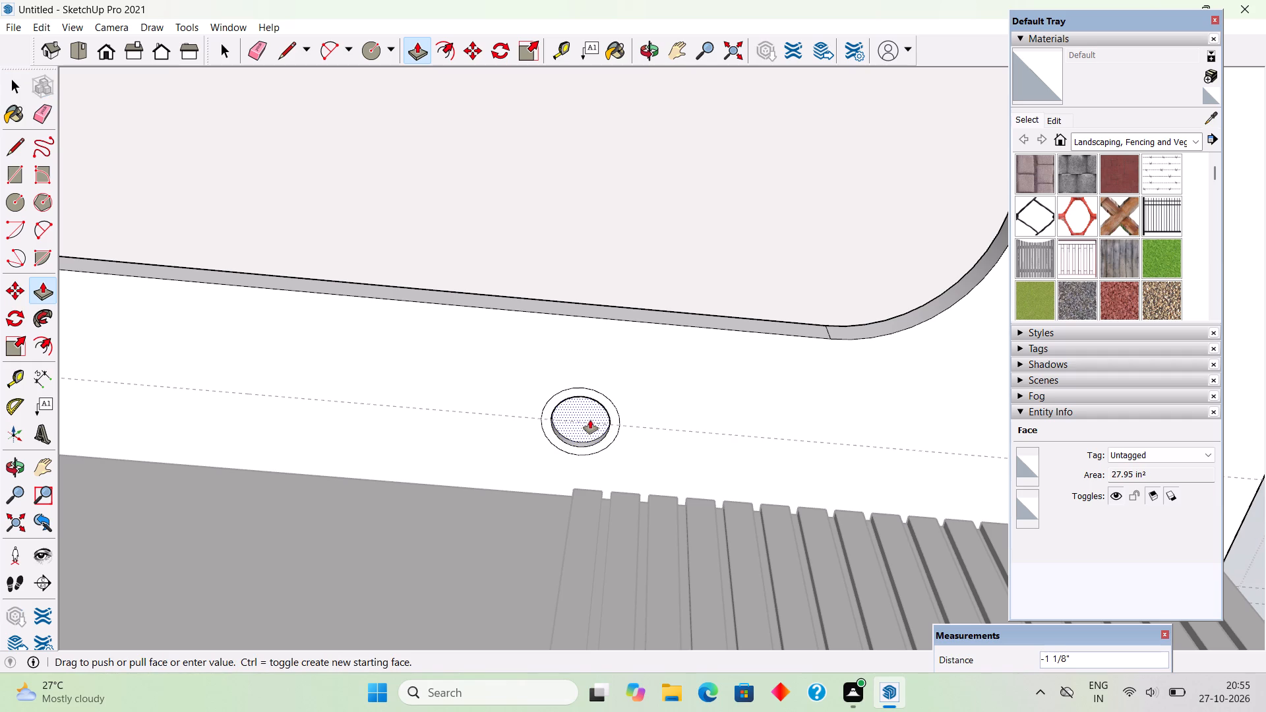
pyautogui.click(590, 420)
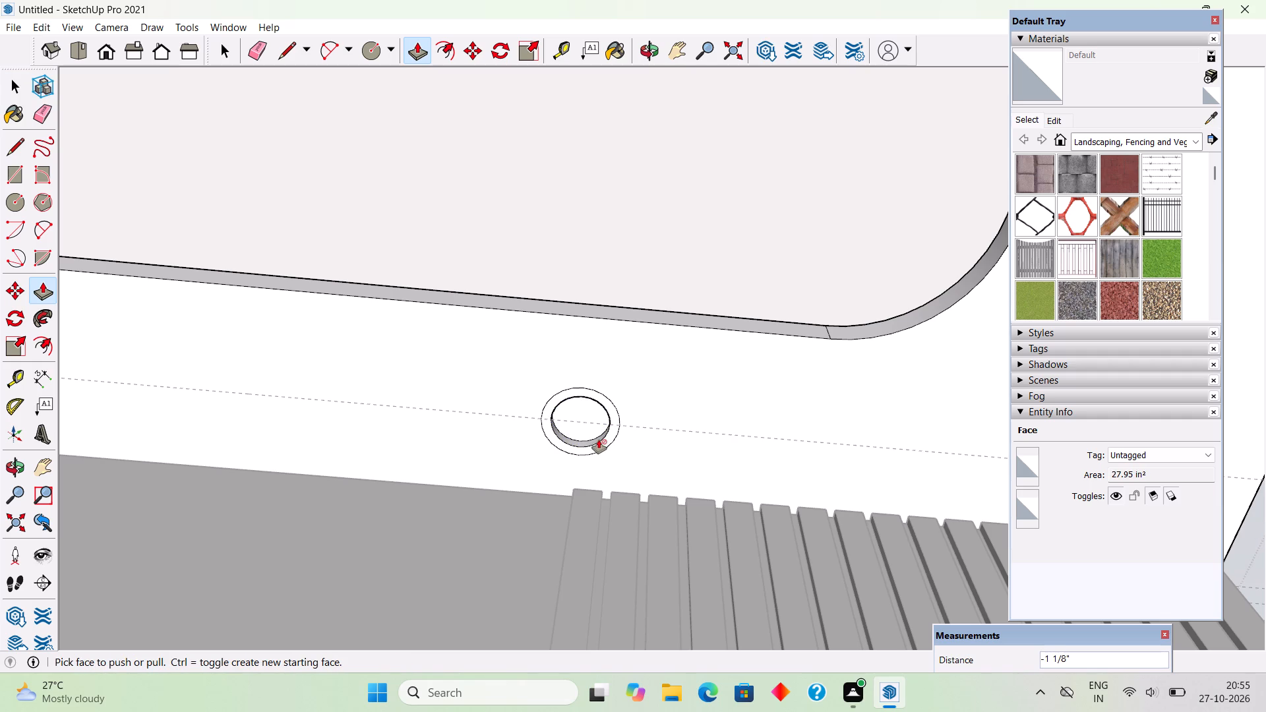
pyautogui.click(599, 440)
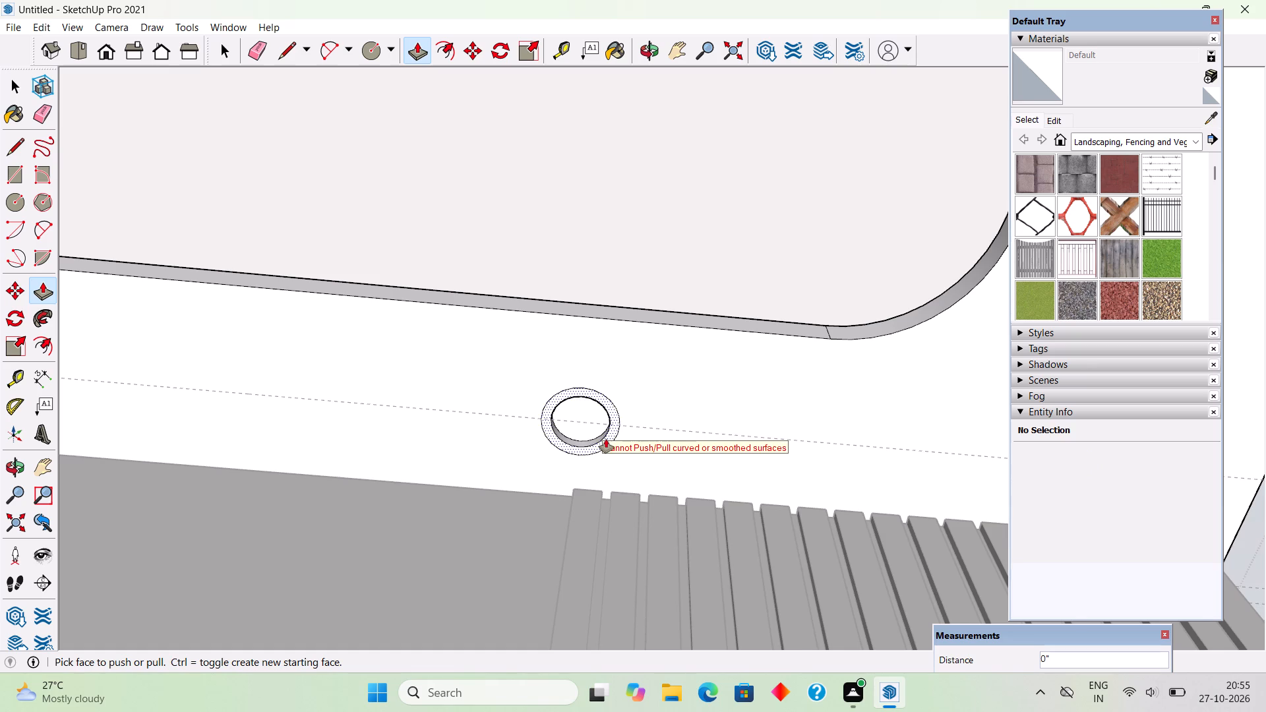
pyautogui.scroll(2, 606, 439)
pyautogui.click(607, 438)
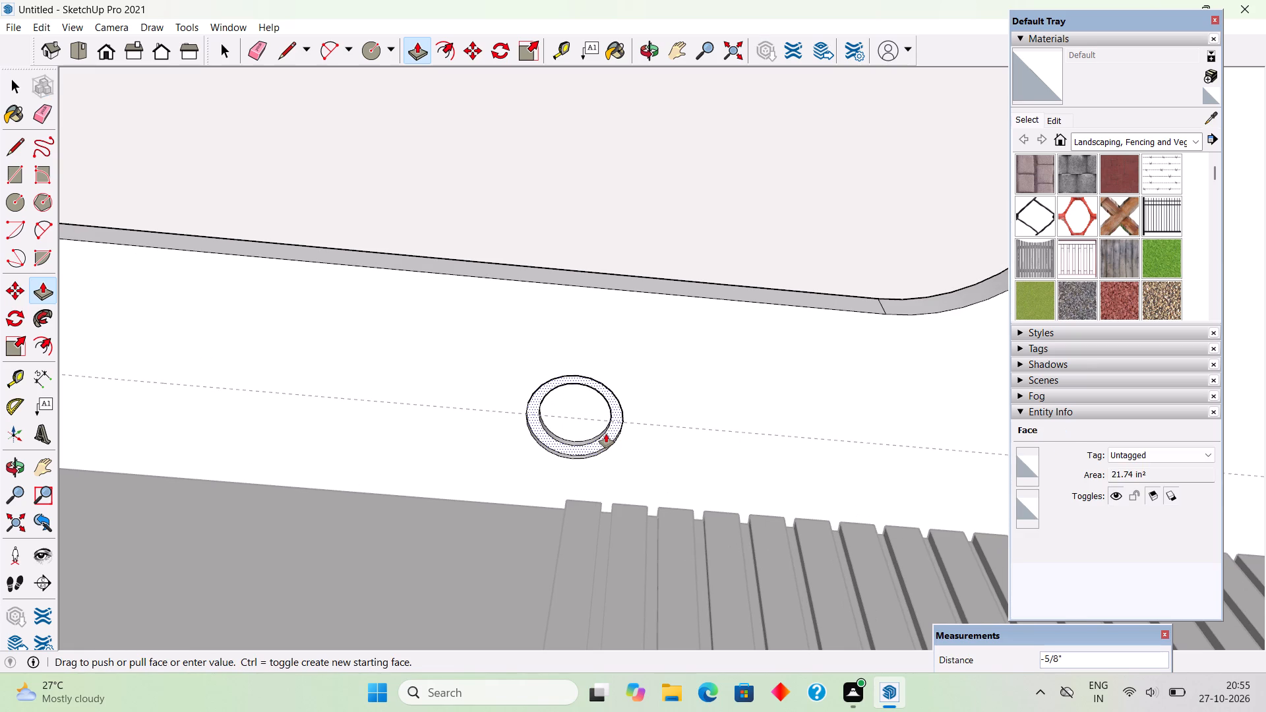
pyautogui.click(606, 436)
pyautogui.scroll(-5, 616, 455)
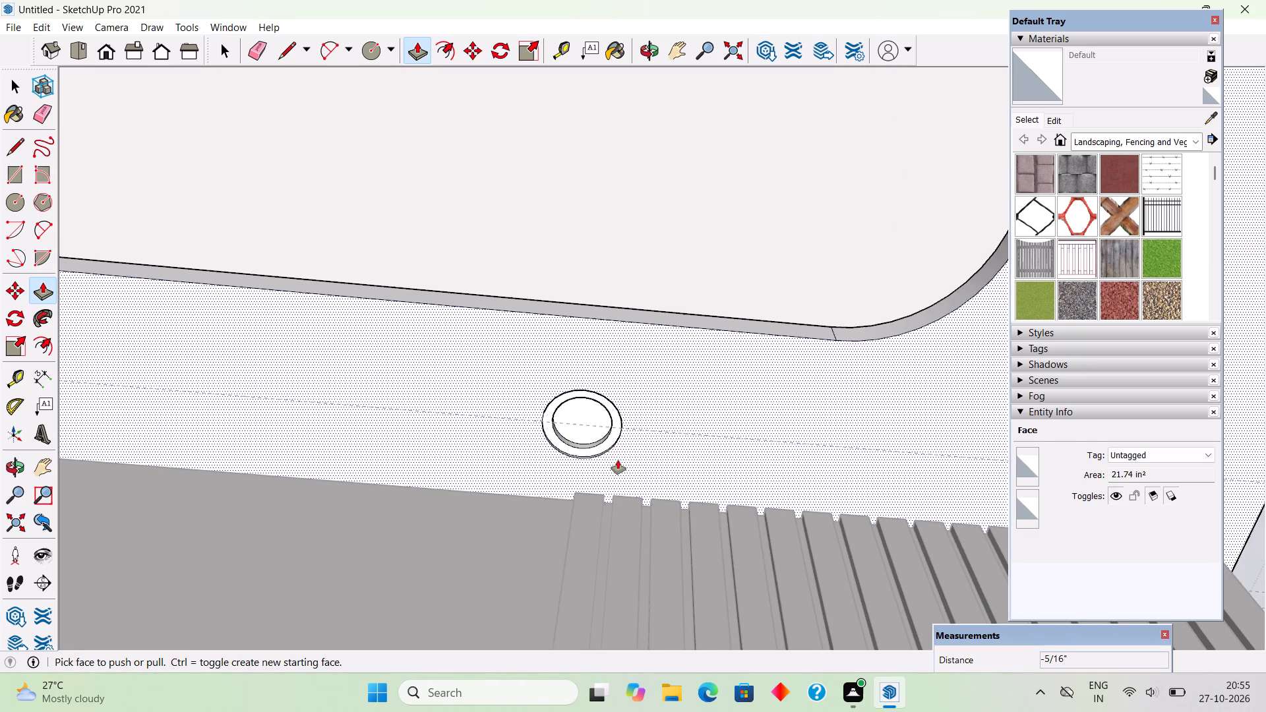
pyautogui.scroll(-13, 618, 460)
pyautogui.press('space')
pyautogui.click(886, 393)
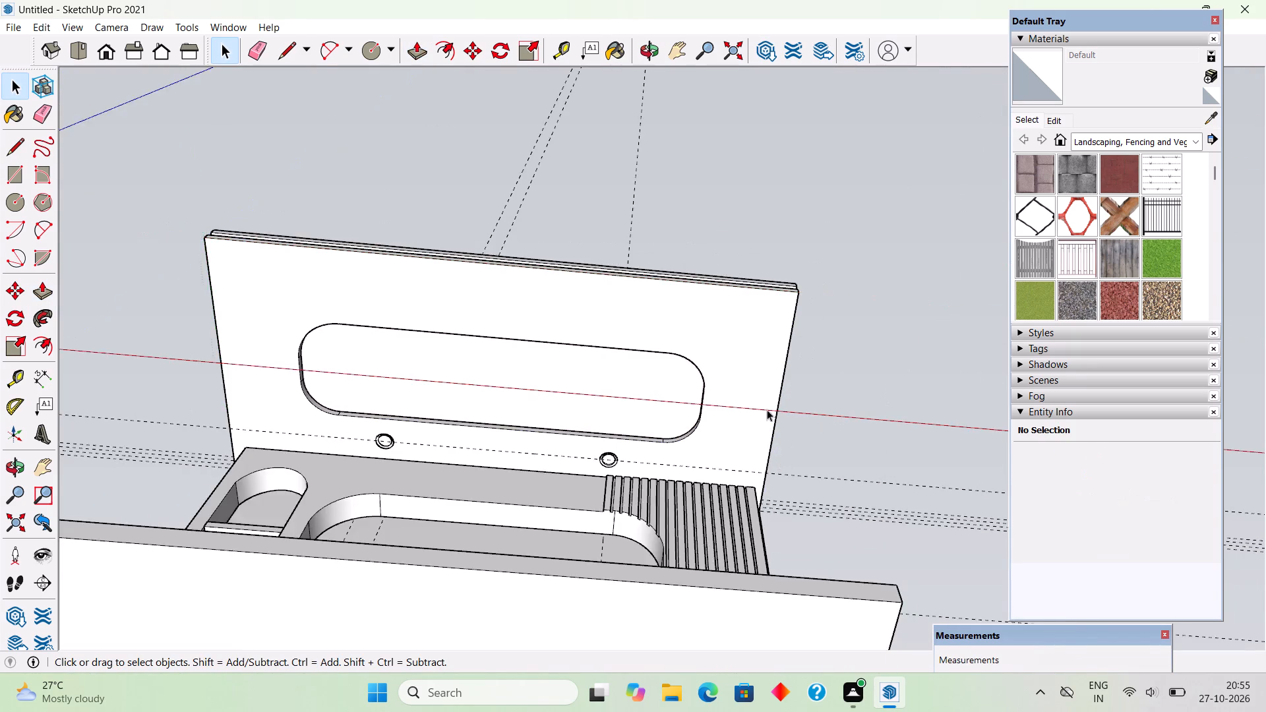
# Inside the back wall's group, lower the wall's top face by about 9 3/4".
pyautogui.scroll(-3, 763, 413)
pyautogui.moveTo(646, 455); pyautogui.dragTo(797, 616, button='middle')
pyautogui.moveTo(527, 303); pyautogui.dragTo(452, 591, button='middle')
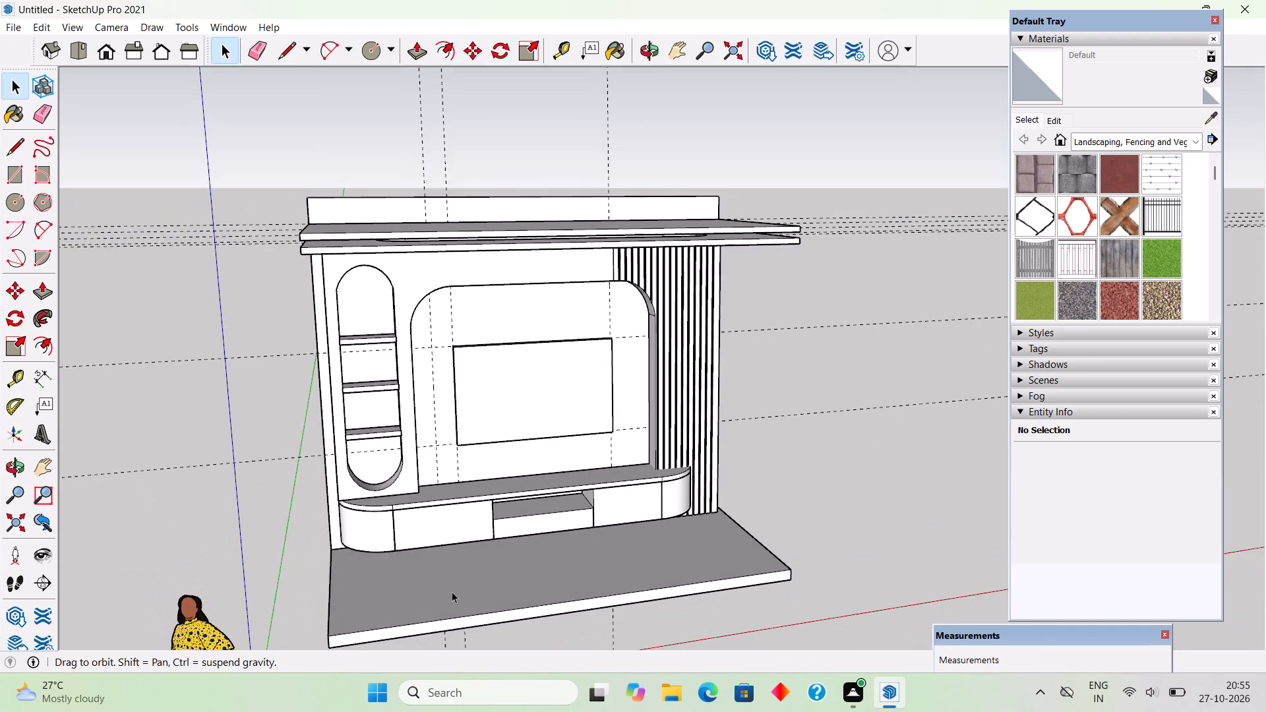
pyautogui.moveTo(452, 591); pyautogui.dragTo(456, 616, button='middle')
pyautogui.moveTo(555, 245); pyautogui.dragTo(603, 365, button='middle')
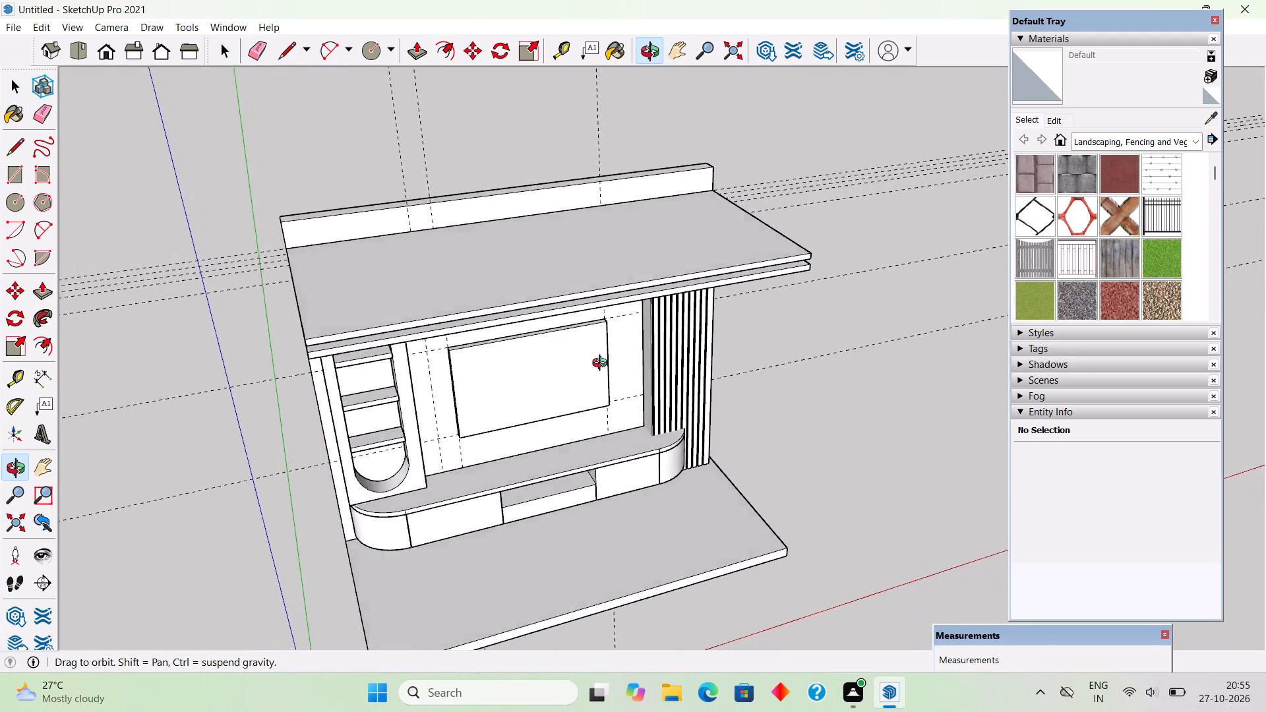
pyautogui.moveTo(603, 365); pyautogui.dragTo(661, 373, button='middle')
pyautogui.moveTo(591, 314); pyautogui.dragTo(677, 345, button='middle')
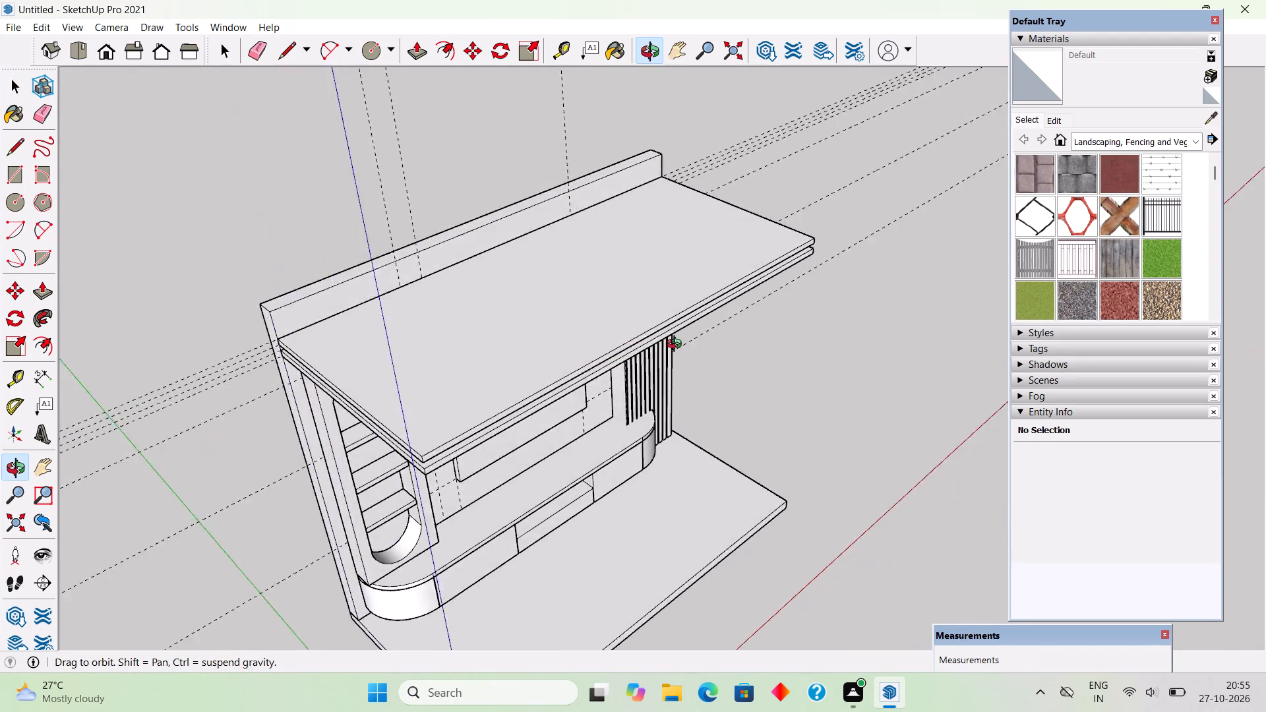
pyautogui.moveTo(677, 345); pyautogui.dragTo(740, 323, button='middle')
pyautogui.moveTo(456, 254); pyautogui.dragTo(605, 188, button='middle')
pyautogui.moveTo(435, 305); pyautogui.dragTo(474, 304, button='middle')
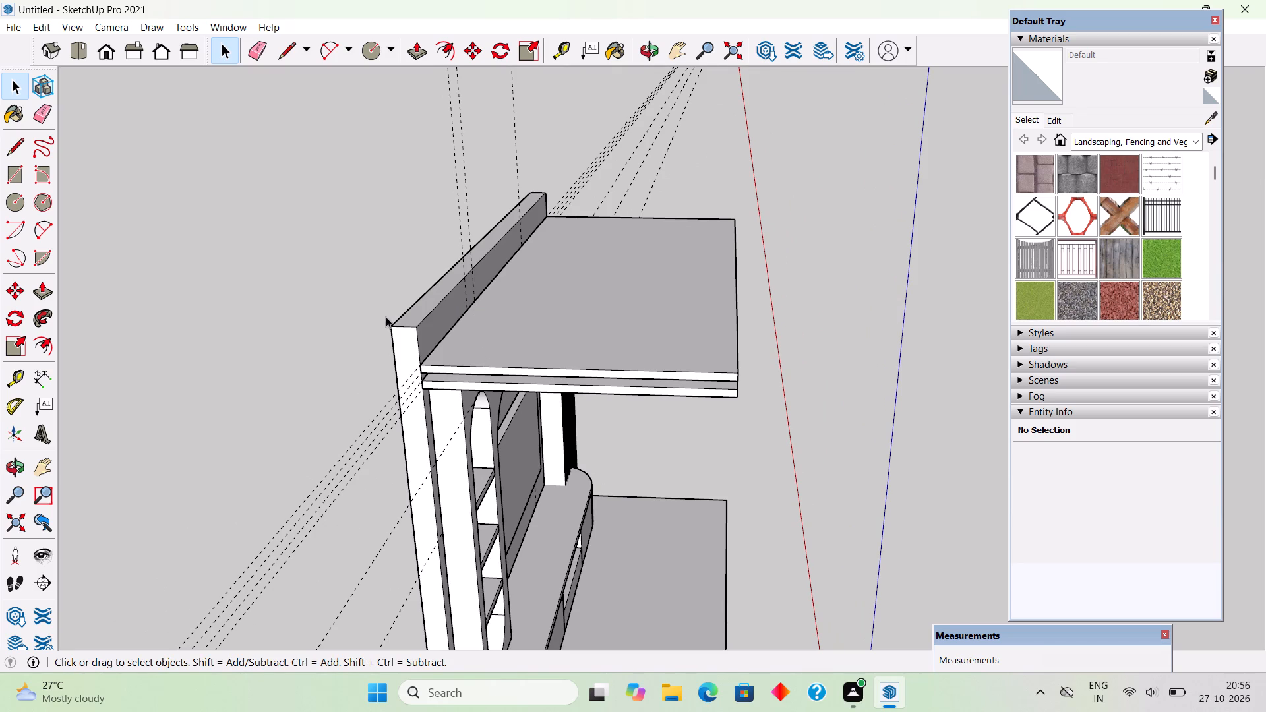
pyautogui.tripleClick(420, 324)
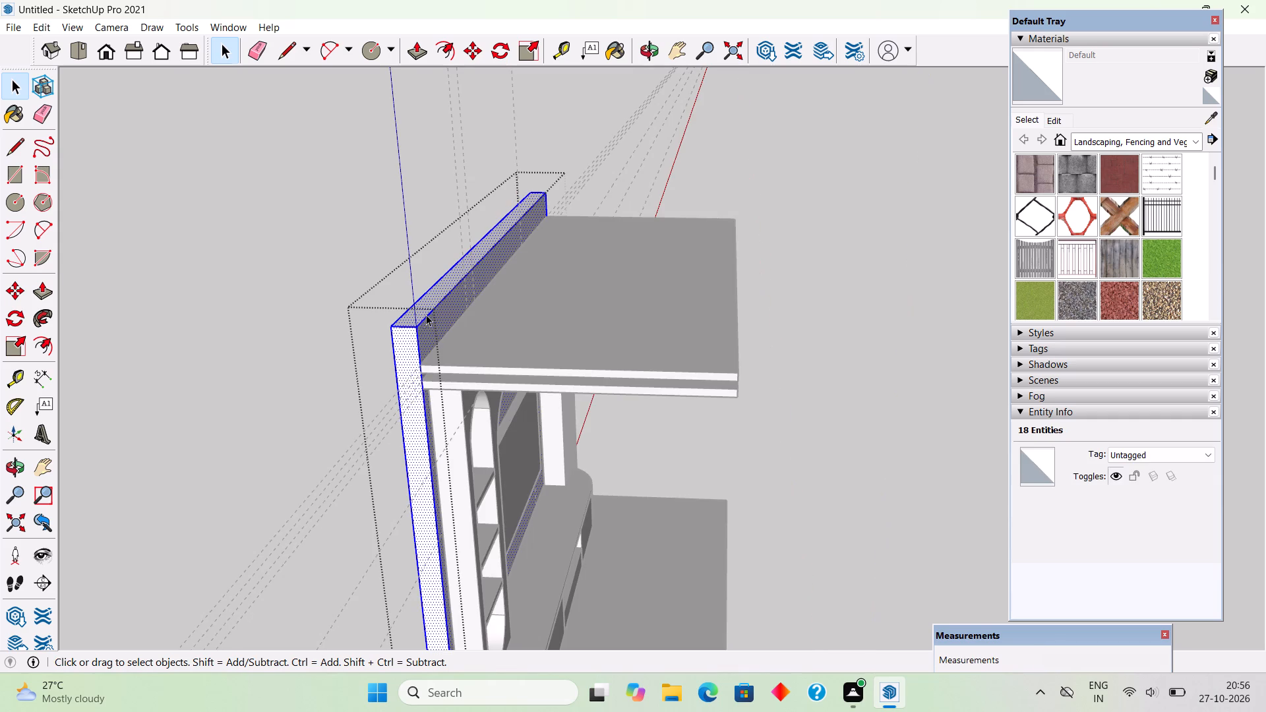
pyautogui.press('p')
pyautogui.click(421, 307)
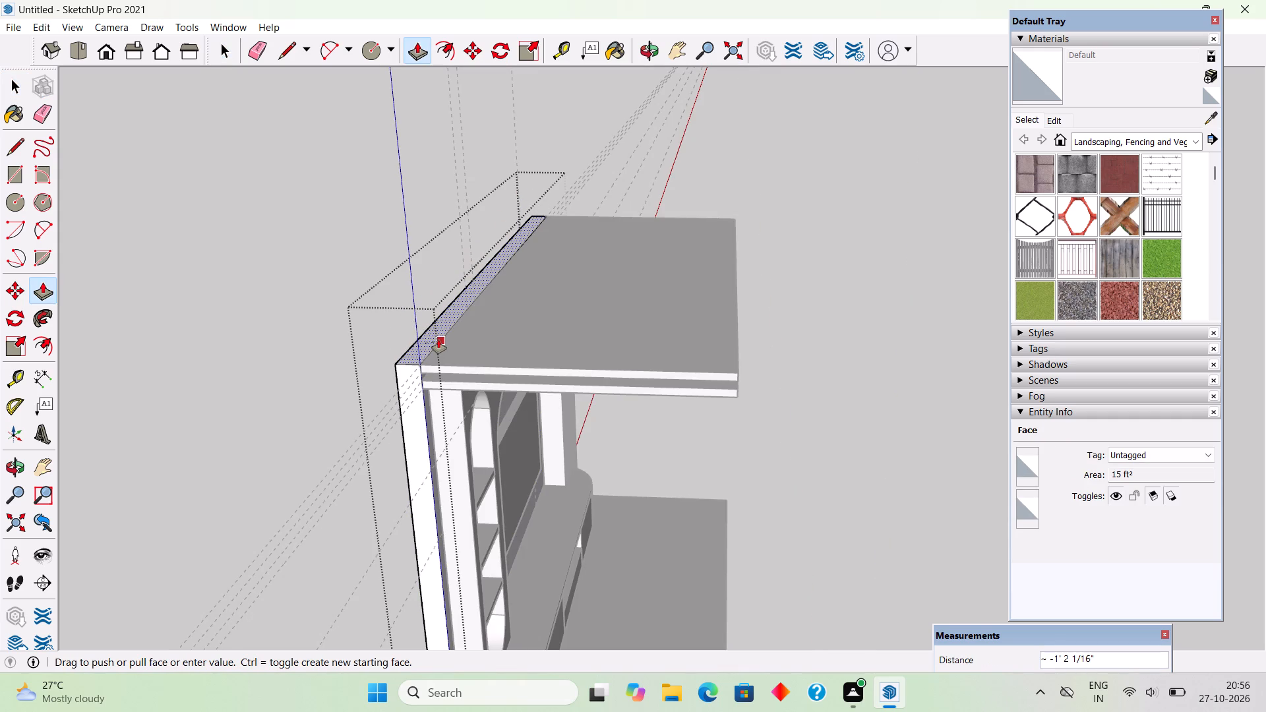
pyautogui.click(439, 331)
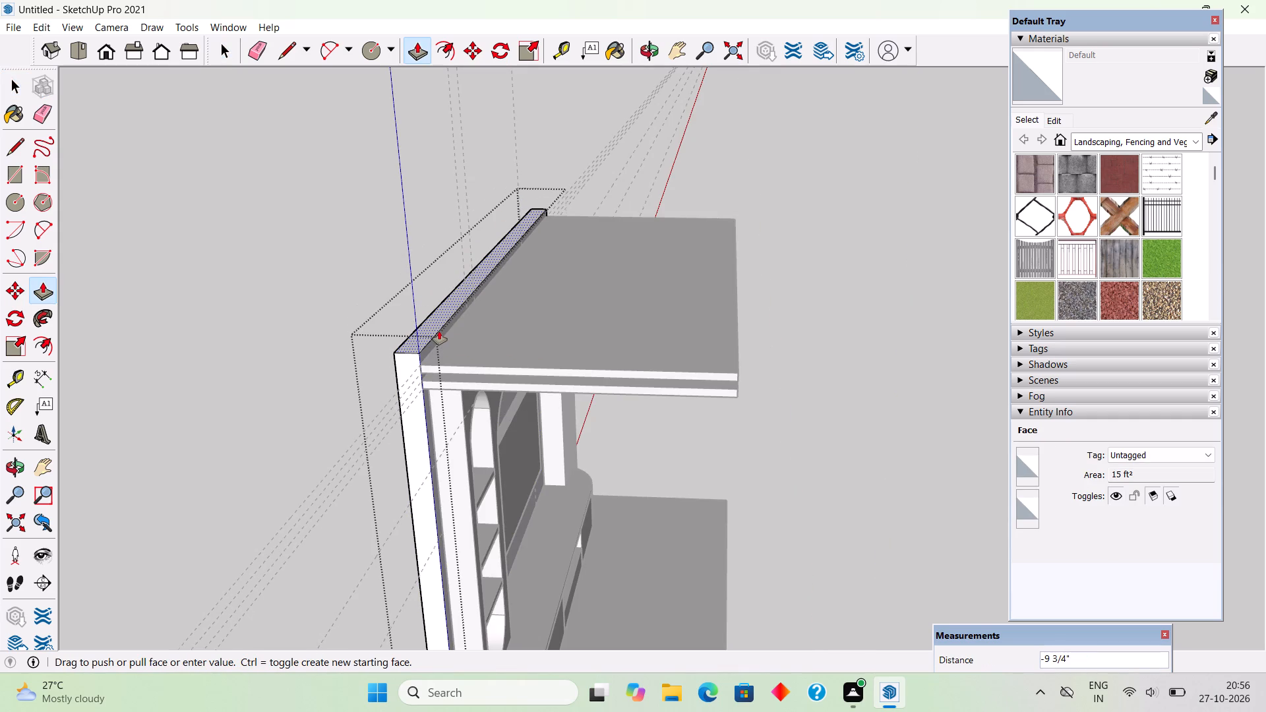
pyautogui.press('space')
pyautogui.click(764, 324)
# Draw a 20' by 9" rectangle covering the back wall's top face.
pyautogui.moveTo(496, 347); pyautogui.dragTo(297, 361, button='middle')
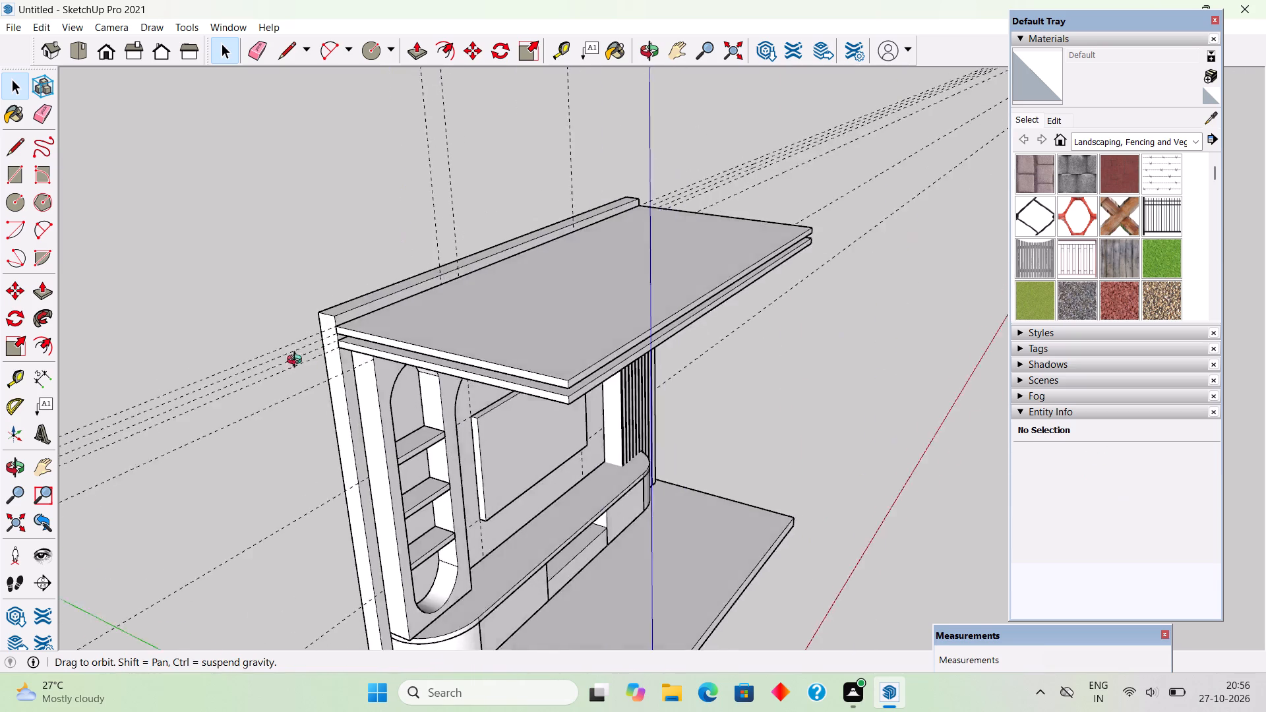
pyautogui.moveTo(297, 361); pyautogui.dragTo(79, 398, button='middle')
pyautogui.scroll(4, 421, 216)
pyautogui.moveTo(439, 254); pyautogui.dragTo(423, 399, button='middle')
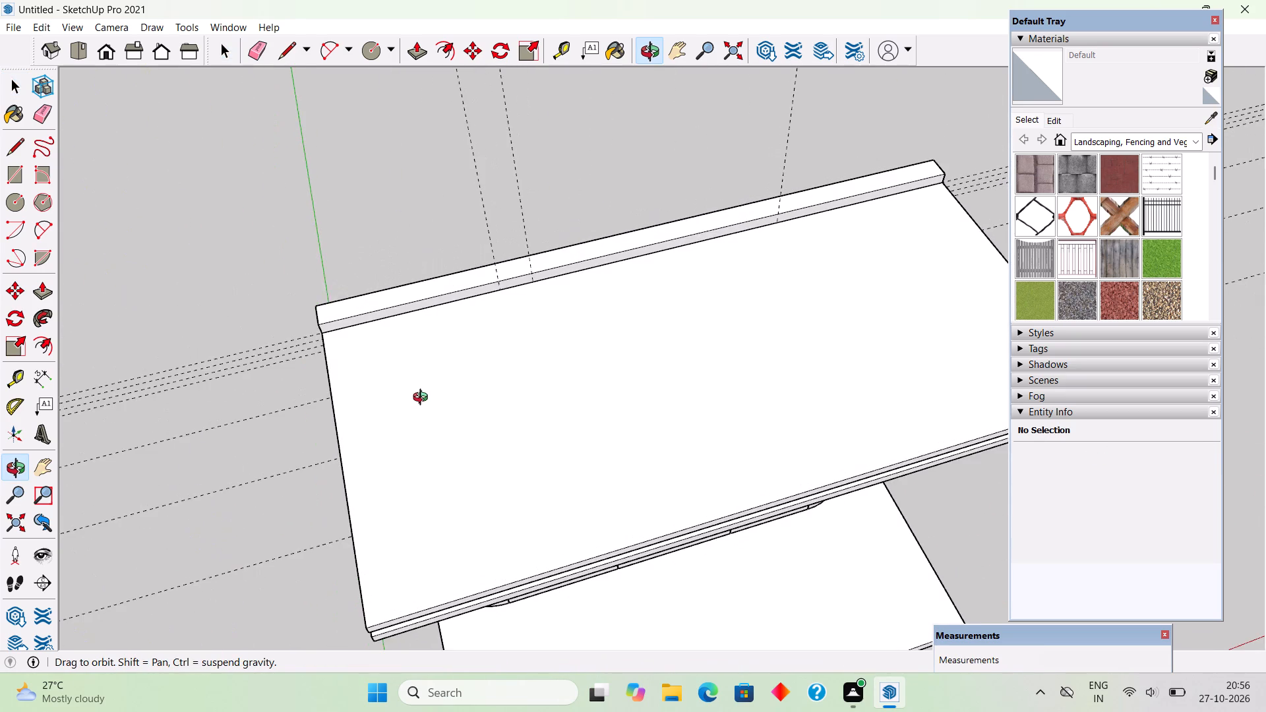
pyautogui.moveTo(423, 399); pyautogui.dragTo(336, 410, button='middle')
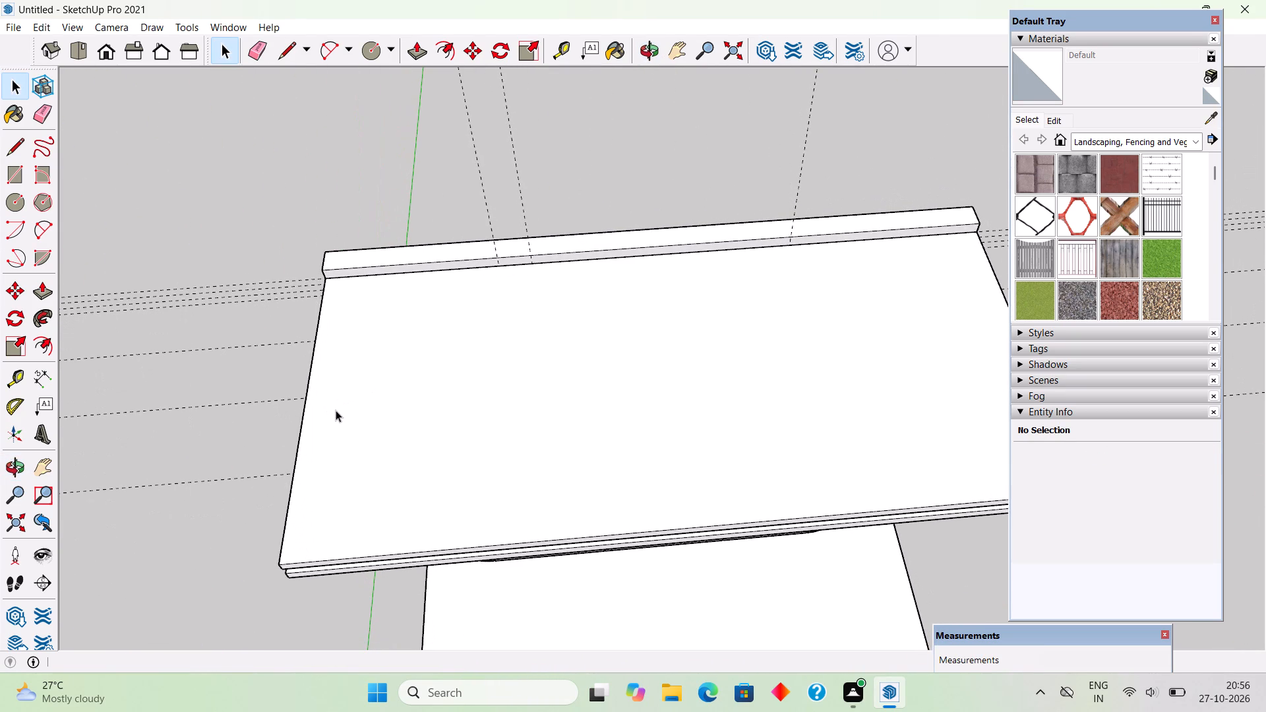
pyautogui.scroll(-3, 336, 410)
pyautogui.moveTo(412, 369); pyautogui.dragTo(418, 458, button='middle')
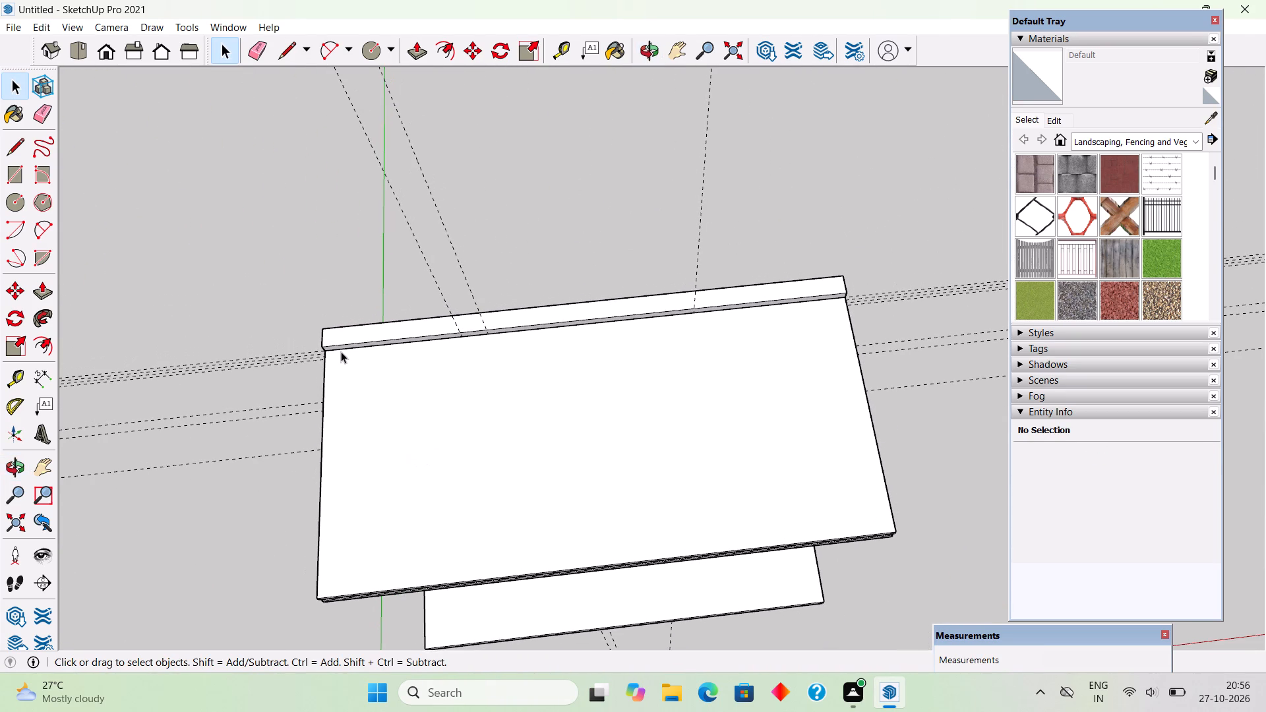
pyautogui.press('r')
pyautogui.click(325, 331)
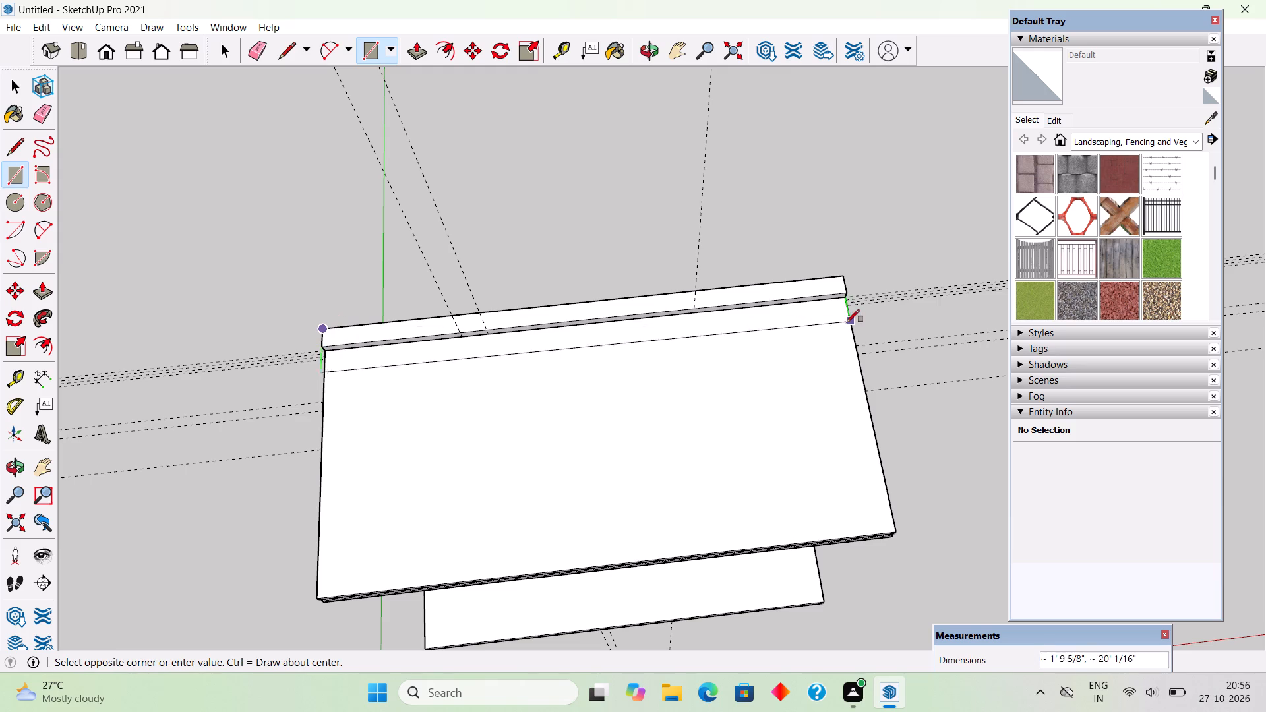
pyautogui.scroll(4, 851, 290)
pyautogui.click(851, 290)
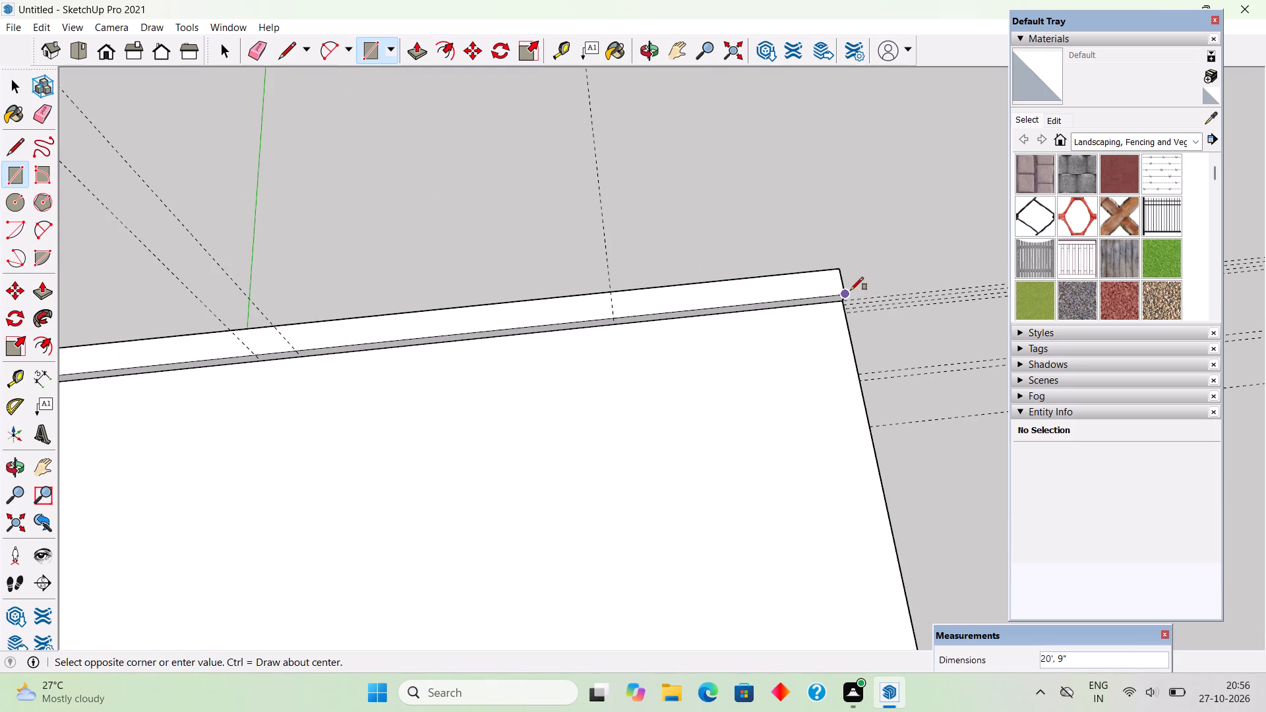
# Extrude the rectangle on the wall's top 6" upward.
pyautogui.press('p')
pyautogui.click(804, 280)
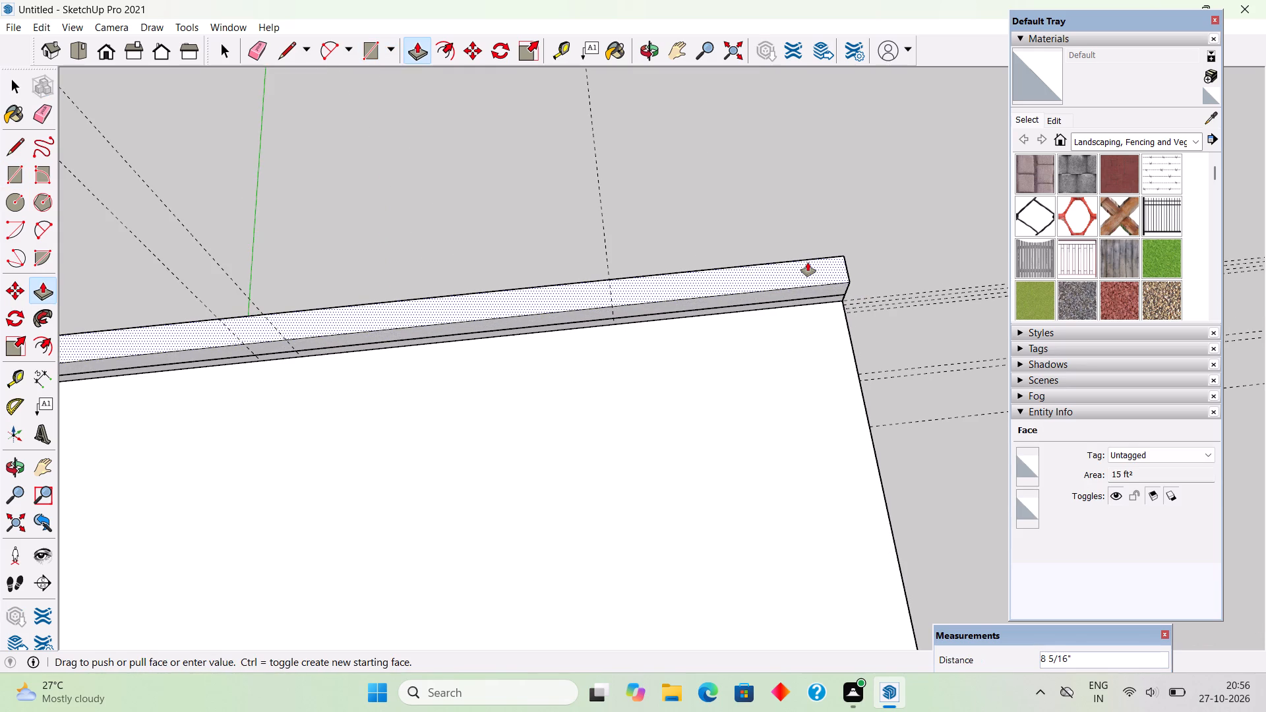
pyautogui.write('6"')
pyautogui.press('Return')
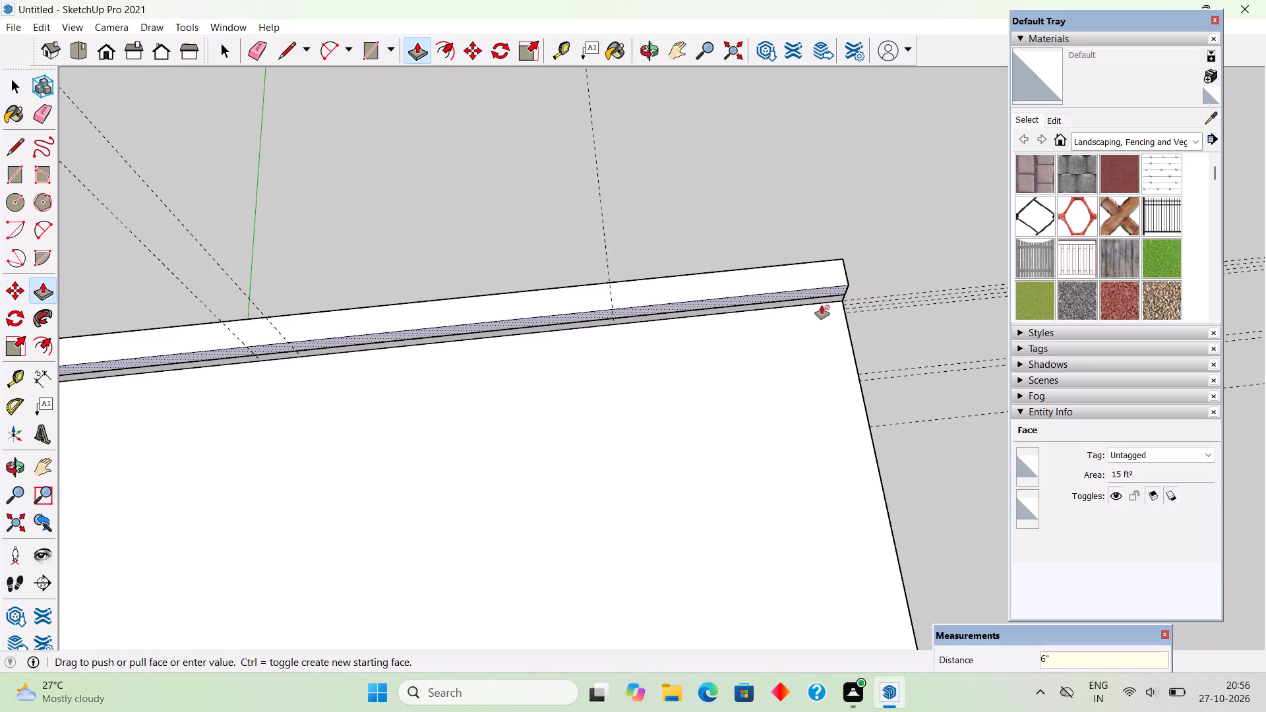
# Extend the new block's front face 9' 3" forward over the ceiling slabs to form a top slab.
pyautogui.click(822, 292)
pyautogui.scroll(-13, 824, 309)
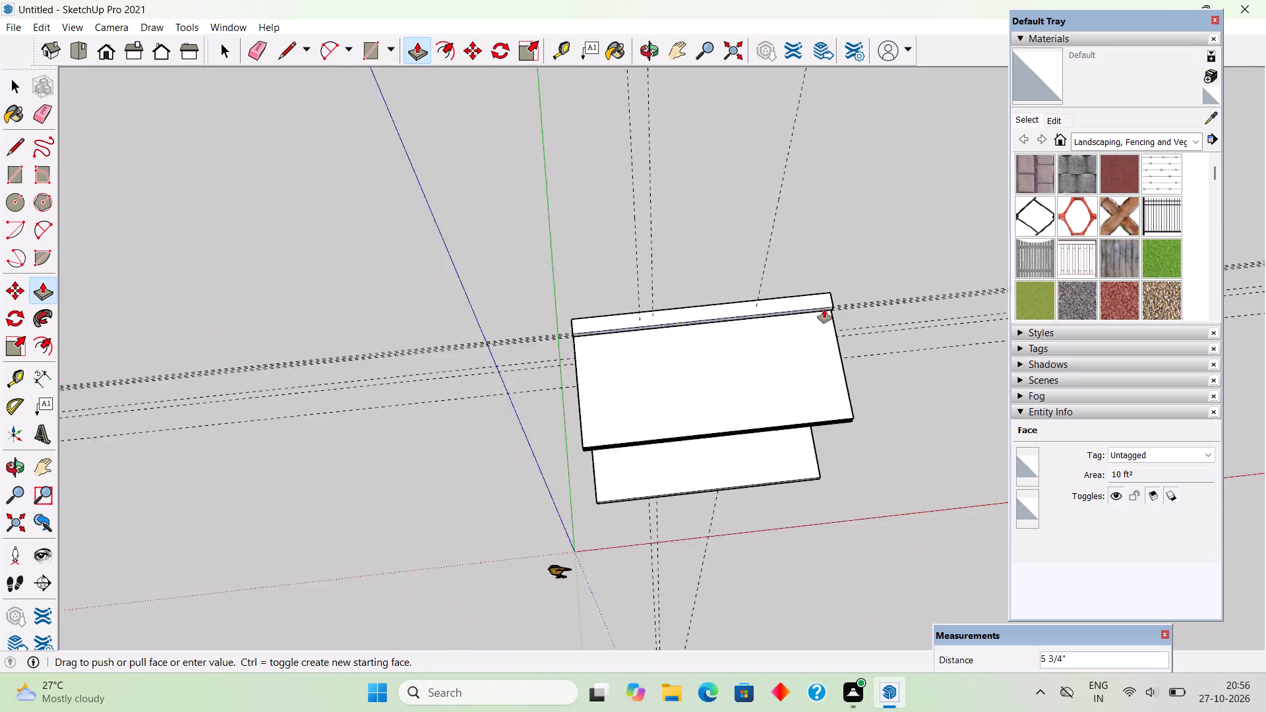
pyautogui.moveTo(832, 369); pyautogui.dragTo(895, 86, button='middle')
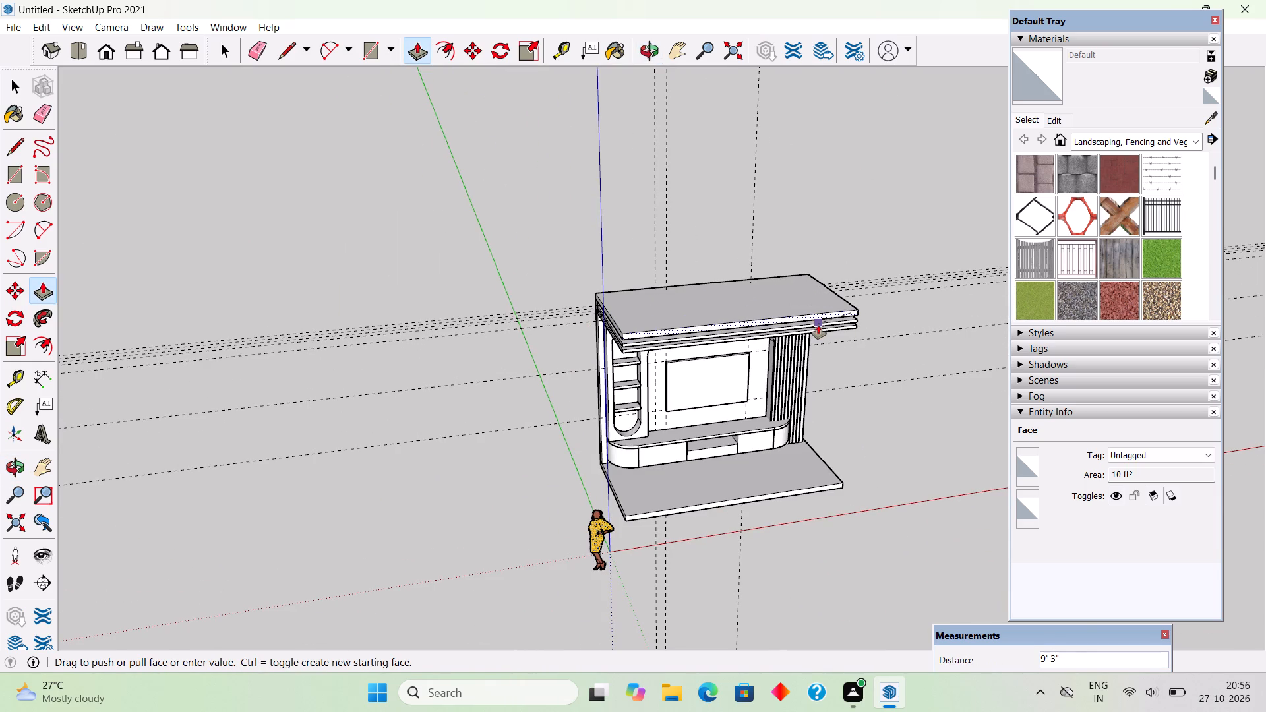
pyautogui.click(818, 325)
# Make the new top ceiling slab a group.
pyautogui.moveTo(829, 377); pyautogui.dragTo(1118, 299, button='middle')
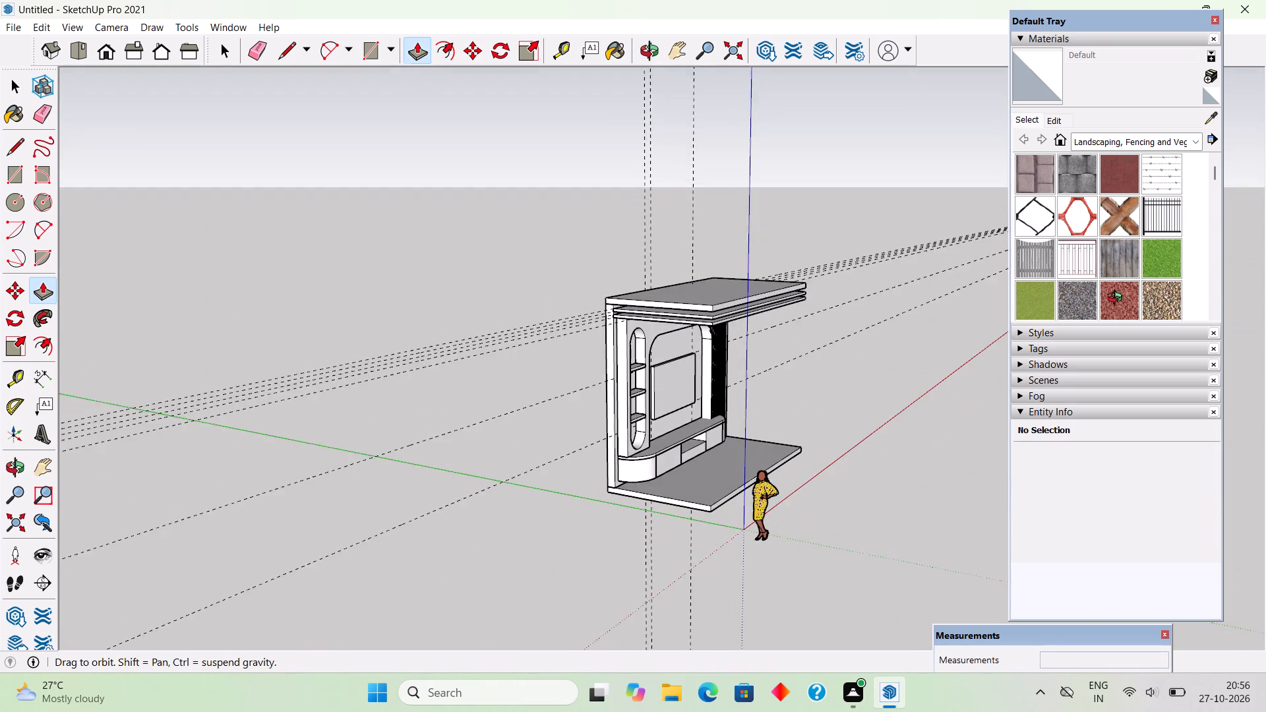
pyautogui.moveTo(1118, 299); pyautogui.dragTo(994, 320, button='middle')
pyautogui.press('space')
pyautogui.scroll(9, 846, 293)
pyautogui.tripleClick(698, 304)
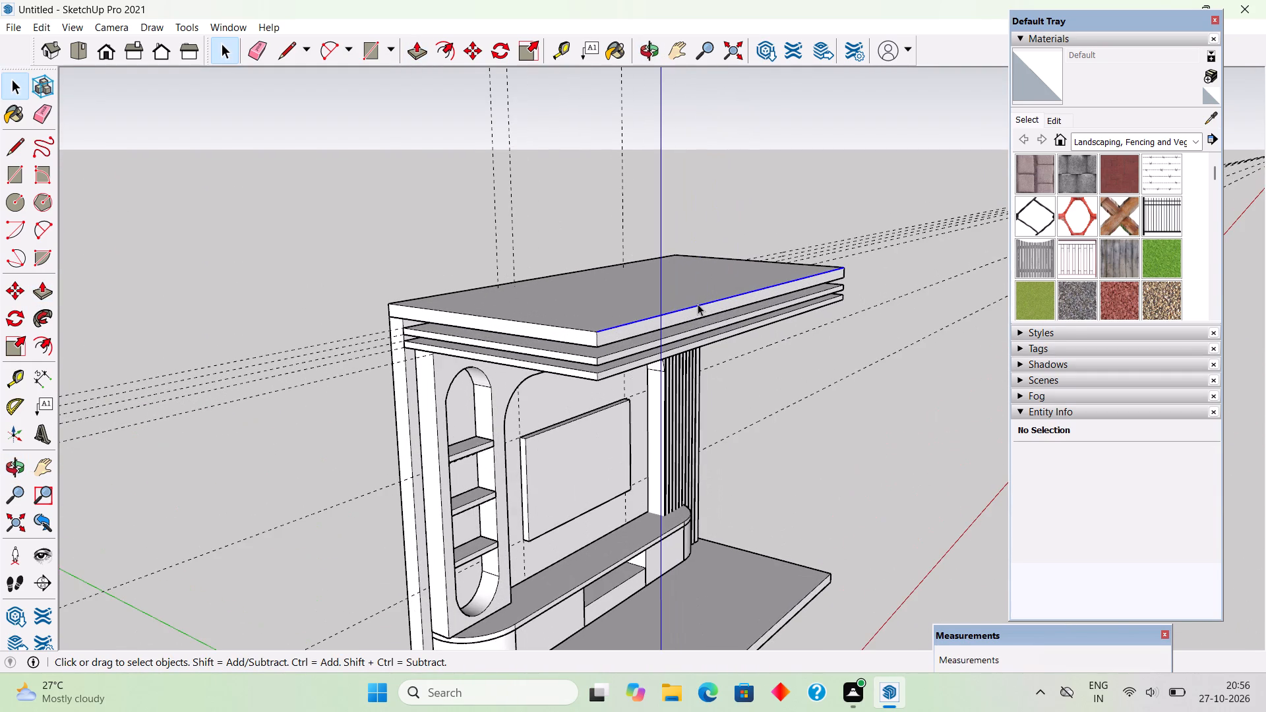
pyautogui.rightClick(698, 304)
pyautogui.click(740, 443)
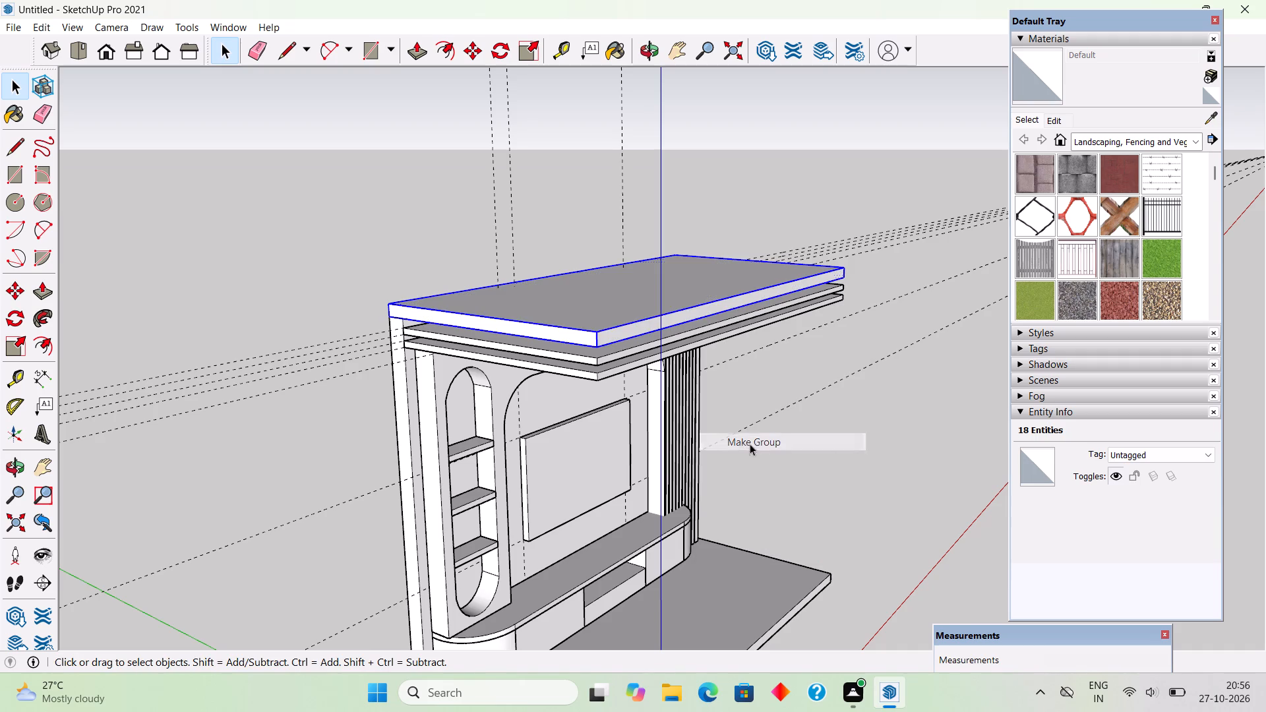
pyautogui.click(834, 455)
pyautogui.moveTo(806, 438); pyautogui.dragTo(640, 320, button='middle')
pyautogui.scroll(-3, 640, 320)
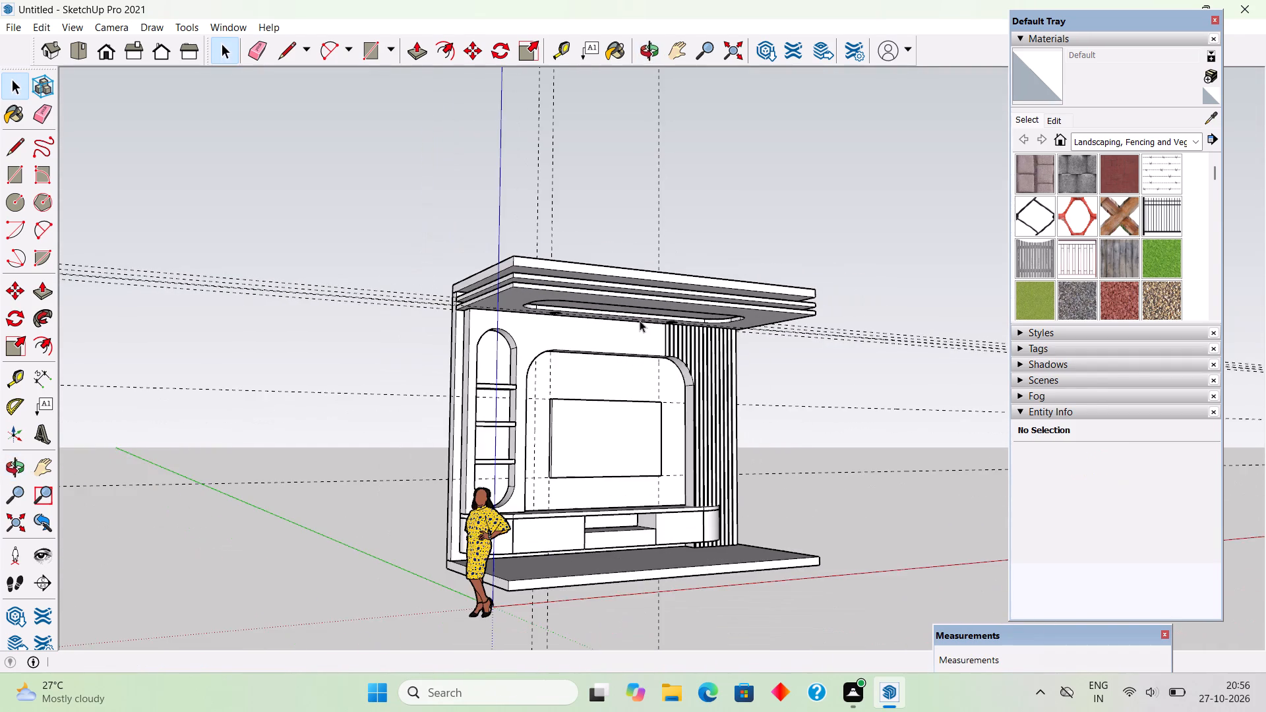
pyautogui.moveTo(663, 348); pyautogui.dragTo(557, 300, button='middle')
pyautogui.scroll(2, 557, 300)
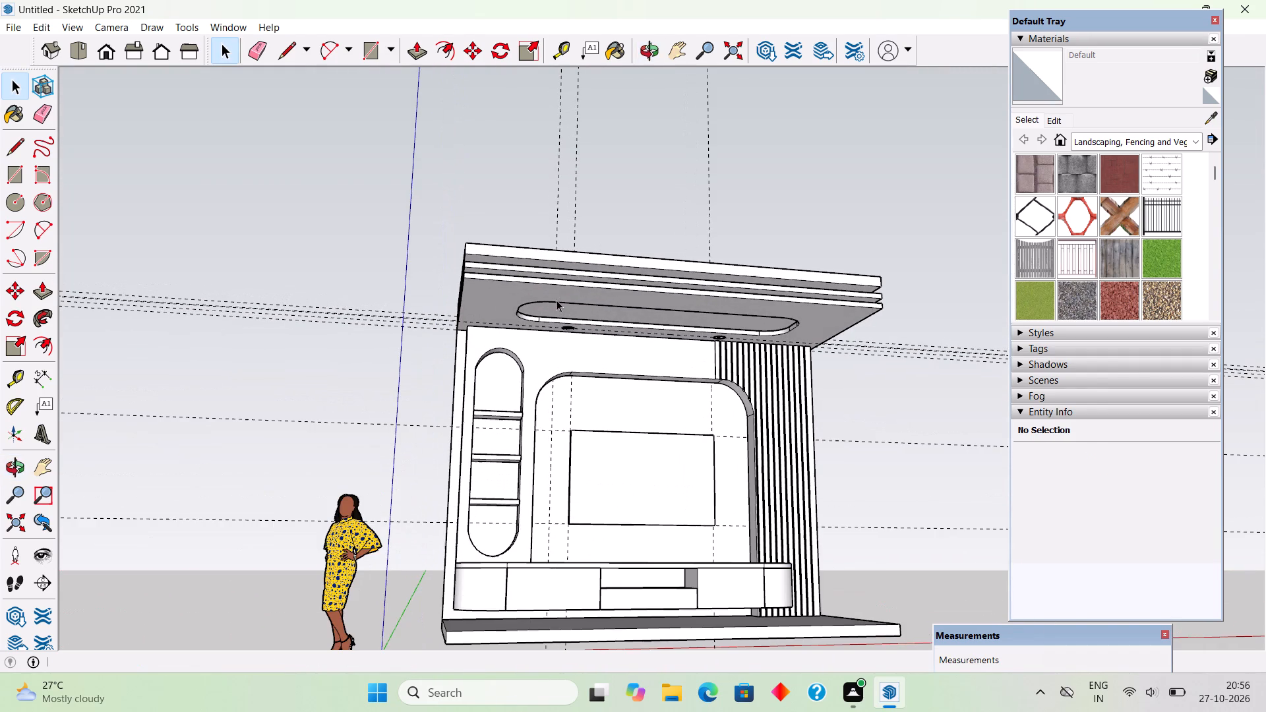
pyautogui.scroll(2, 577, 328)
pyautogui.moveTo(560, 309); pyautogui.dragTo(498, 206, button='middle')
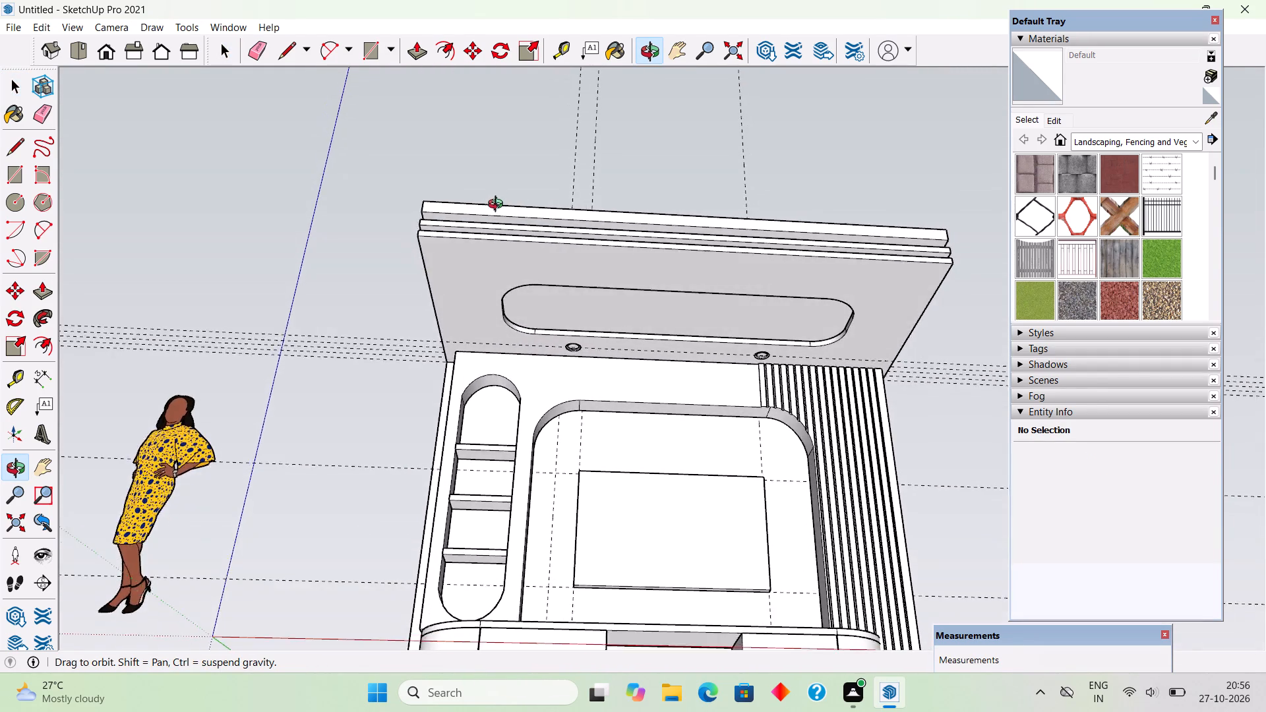
# Delete all the construction guides from the model.
pyautogui.moveTo(498, 206); pyautogui.dragTo(522, 305, button='middle')
pyautogui.scroll(-6, 522, 305)
pyautogui.scroll(6, 584, 422)
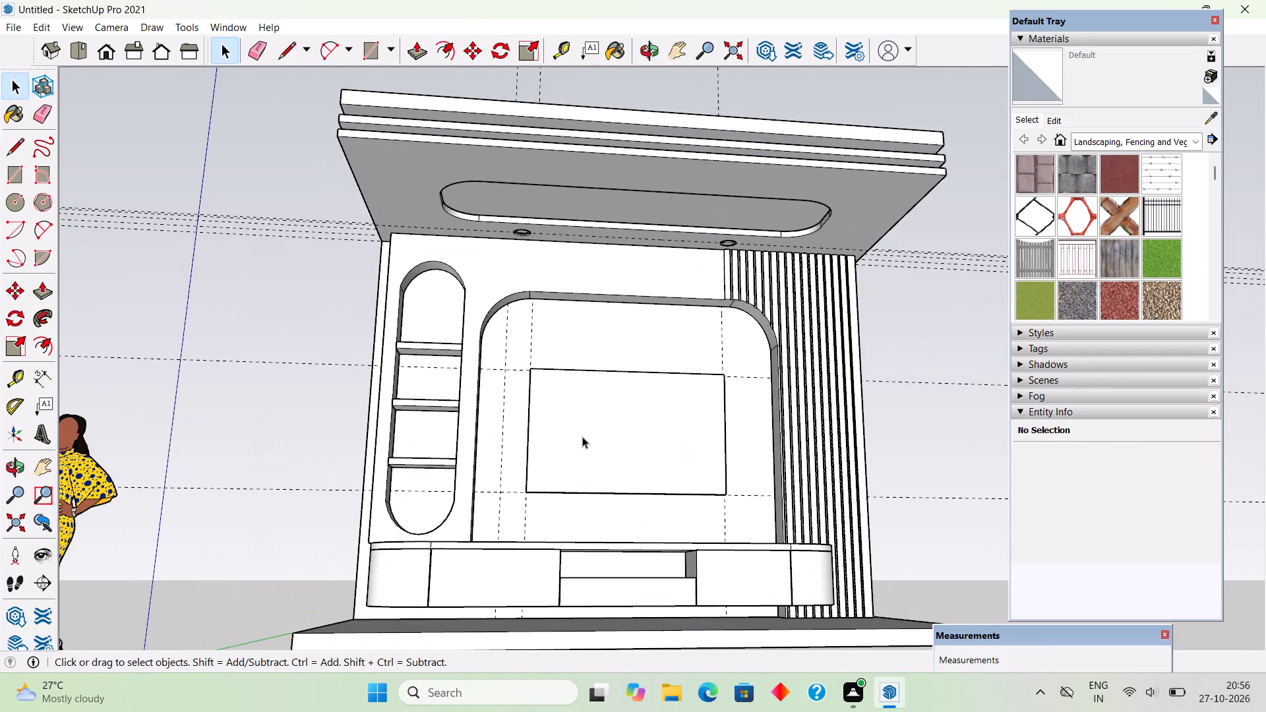
pyautogui.moveTo(578, 434); pyautogui.dragTo(570, 446, button='middle')
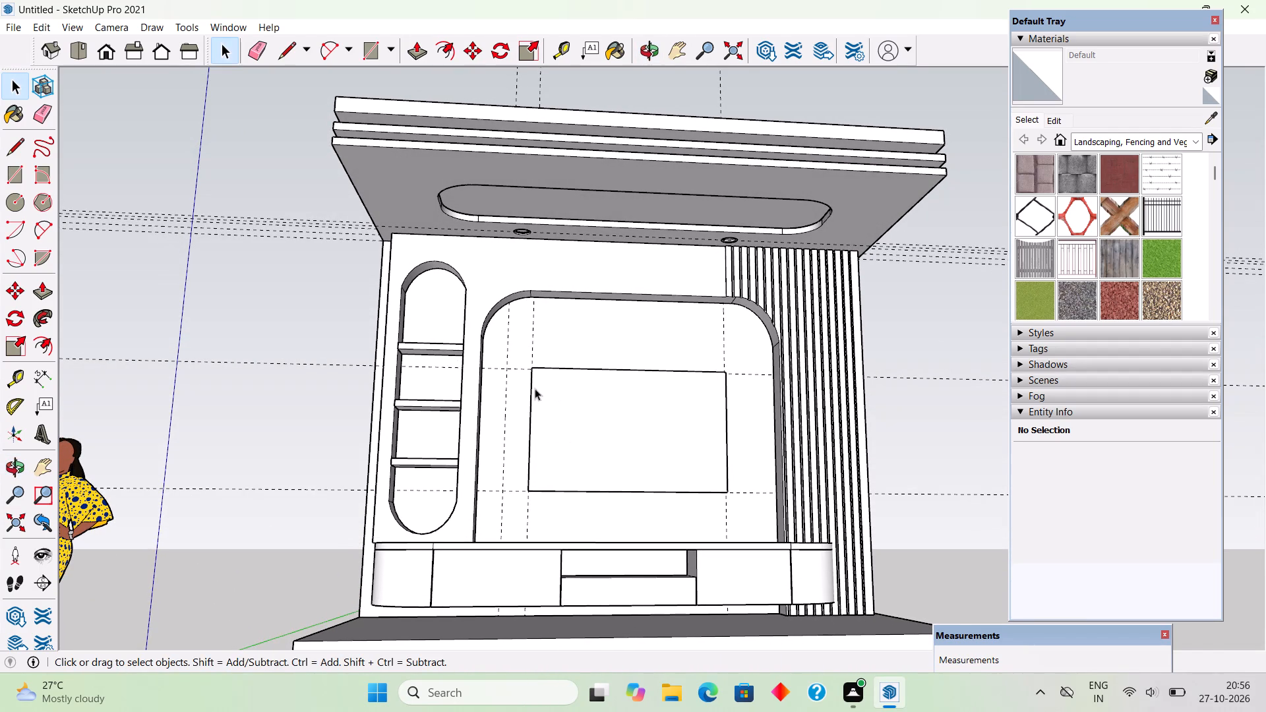
pyautogui.click(37, 28)
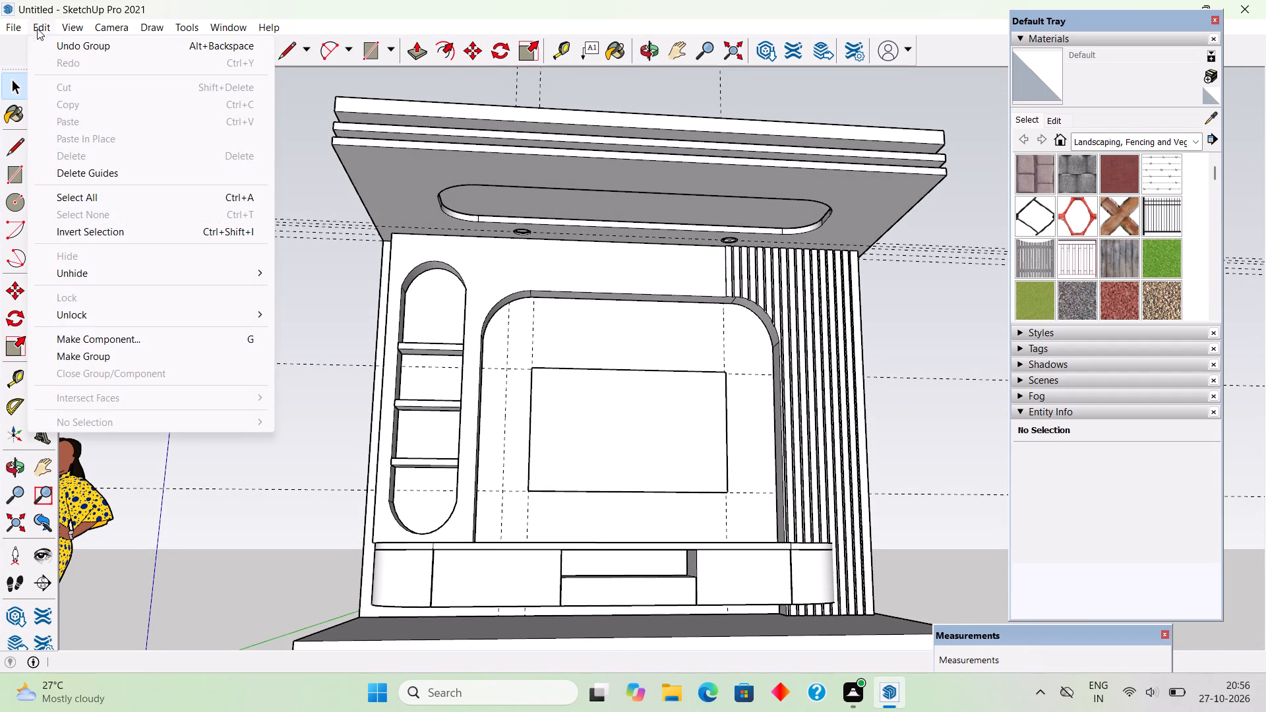
pyautogui.click(102, 168)
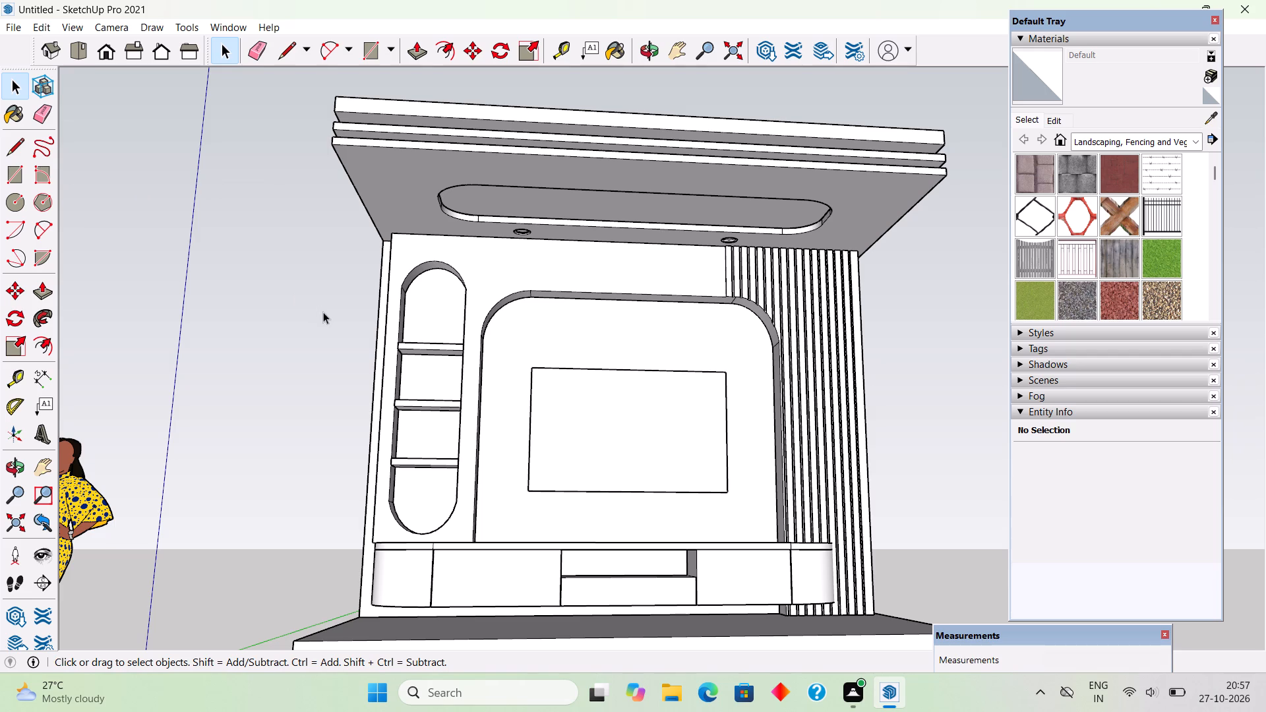
# Paint the TV screen rectangle in the arched panel with black Color M09 from the Colors collection.
pyautogui.scroll(1, 653, 351)
pyautogui.scroll(-2, 653, 351)
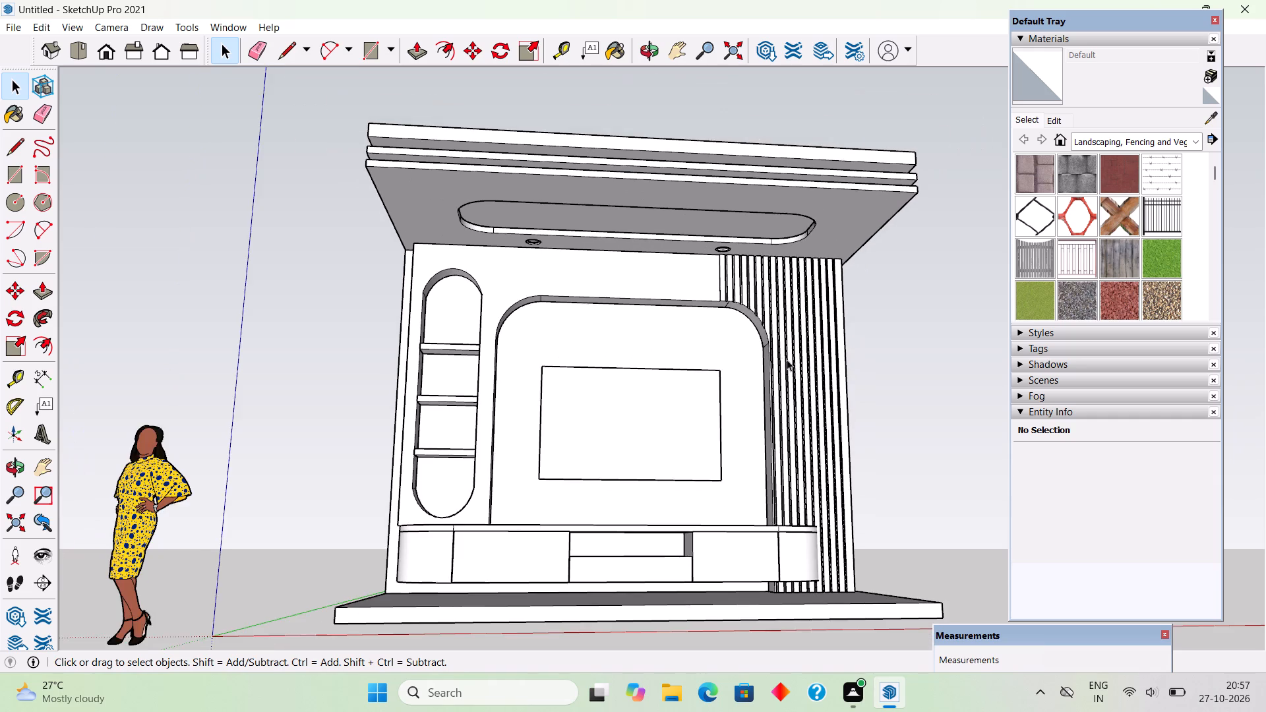
pyautogui.scroll(3, 791, 359)
pyautogui.scroll(-2, 802, 360)
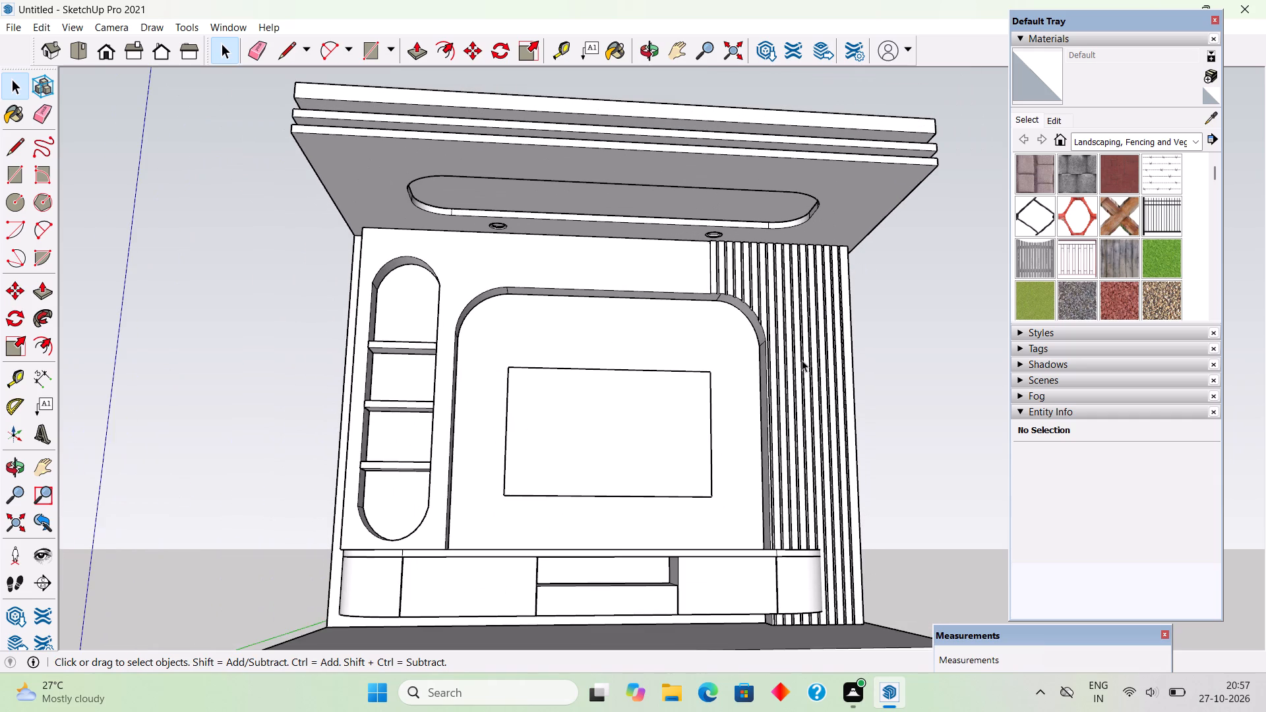
pyautogui.click(1126, 143)
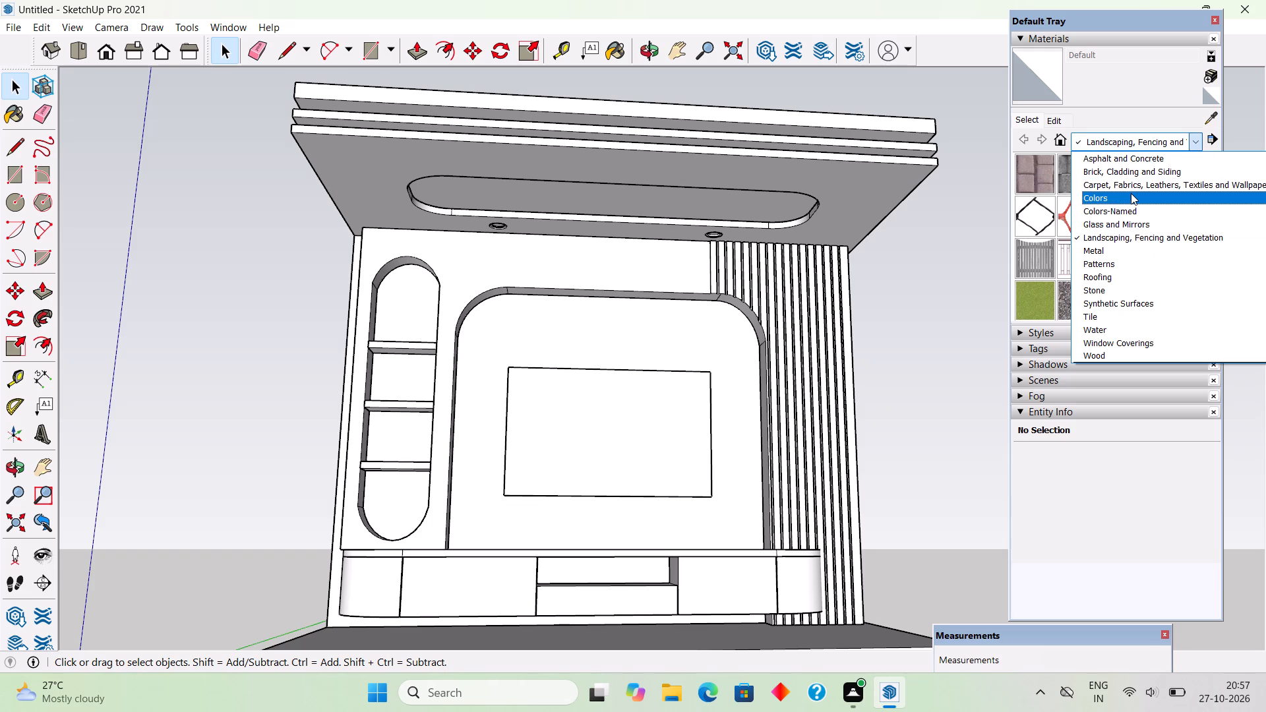
pyautogui.click(1131, 193)
pyautogui.scroll(-1, 1131, 193)
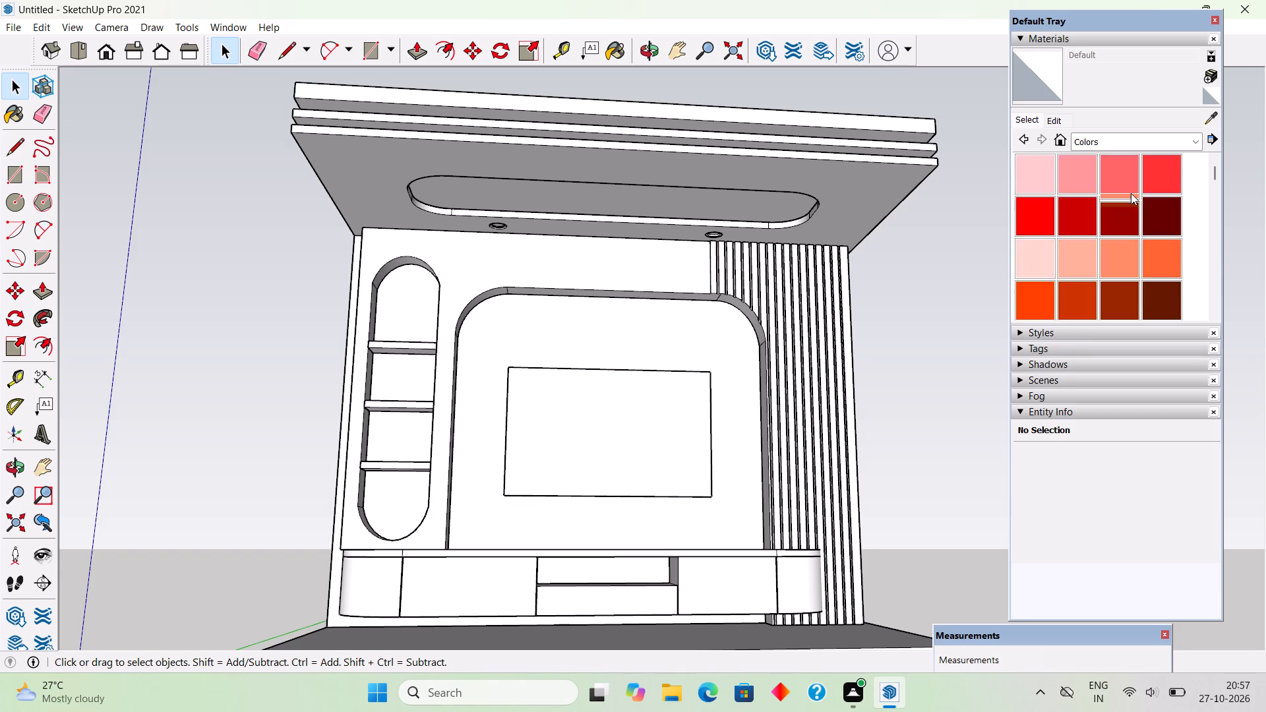
pyautogui.scroll(-13, 1131, 193)
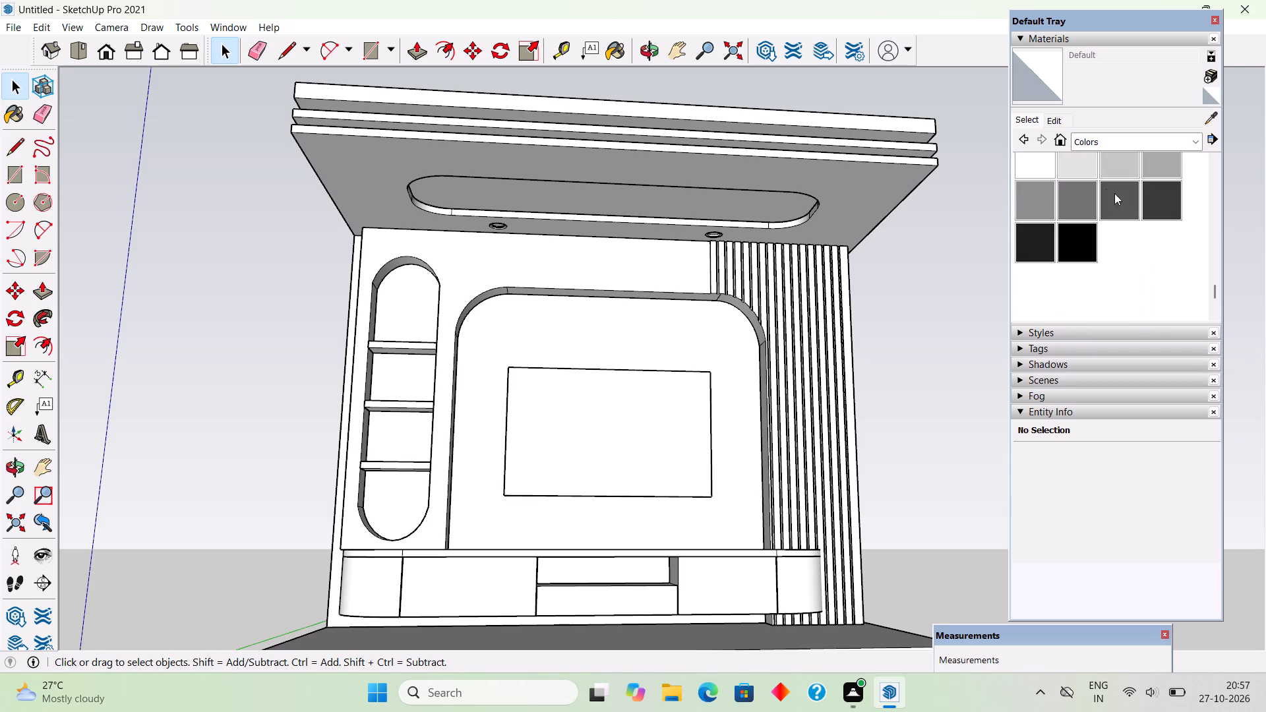
pyautogui.click(1087, 179)
pyautogui.click(659, 419)
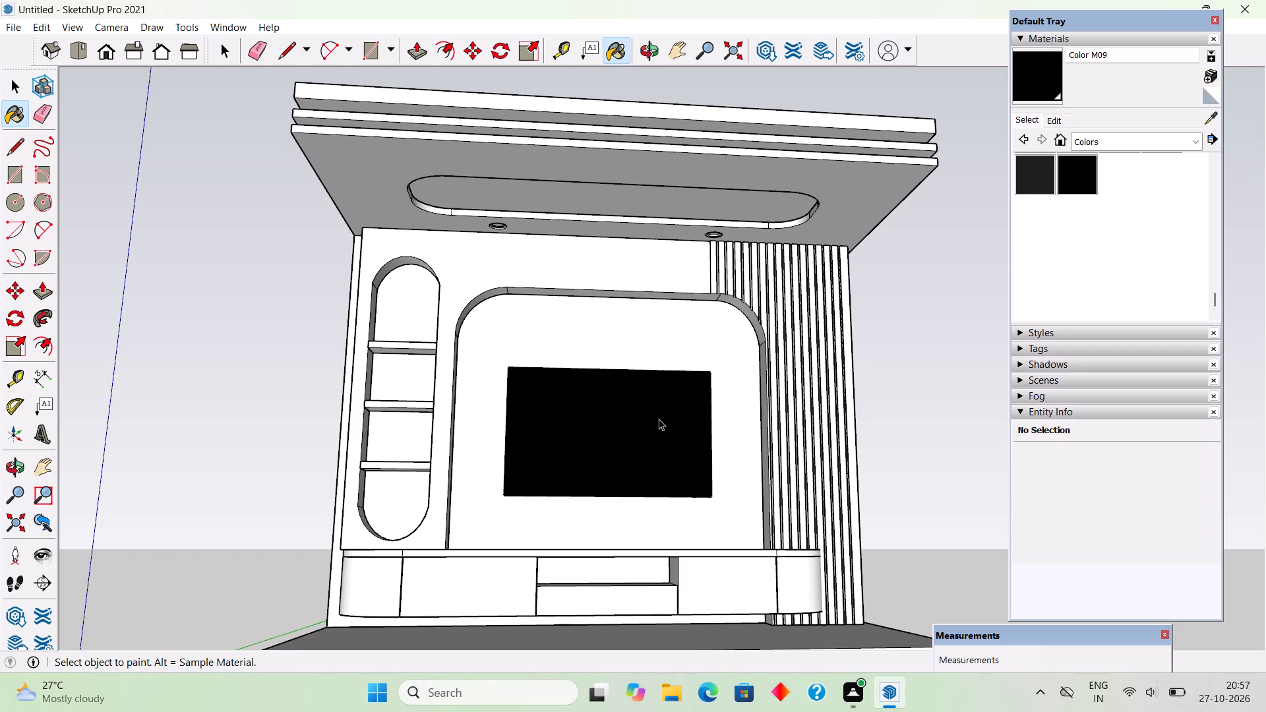
# Open the wall group and paint the first nine wide strip faces, starting beside the plain wall, with Color M08.
pyautogui.press('space')
pyautogui.tripleClick(776, 295)
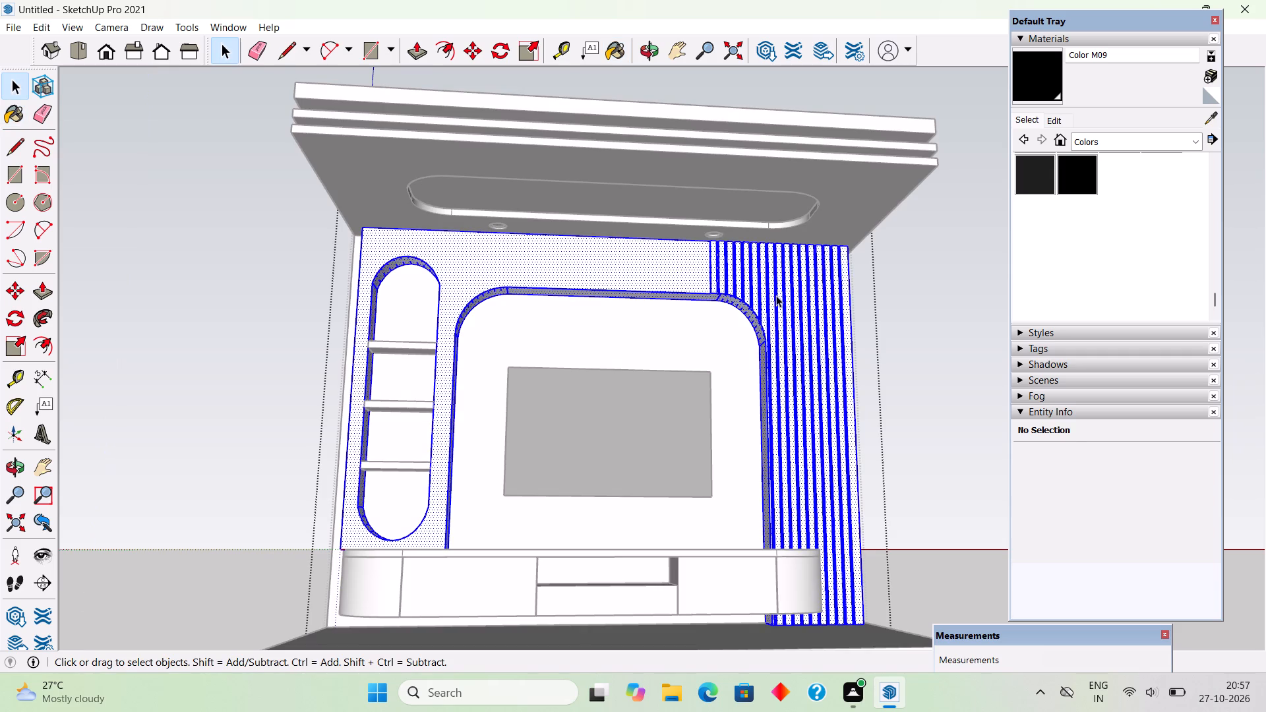
pyautogui.scroll(8, 663, 265)
pyautogui.click(746, 283)
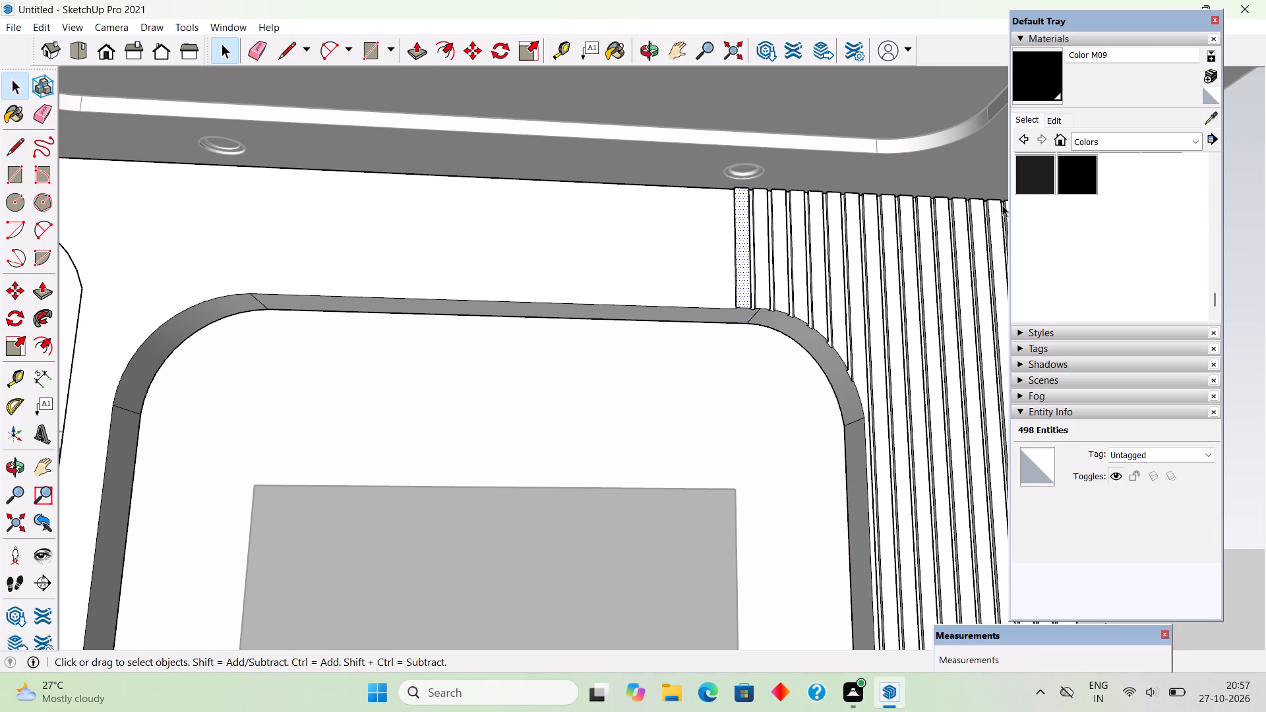
pyautogui.scroll(1, 1074, 173)
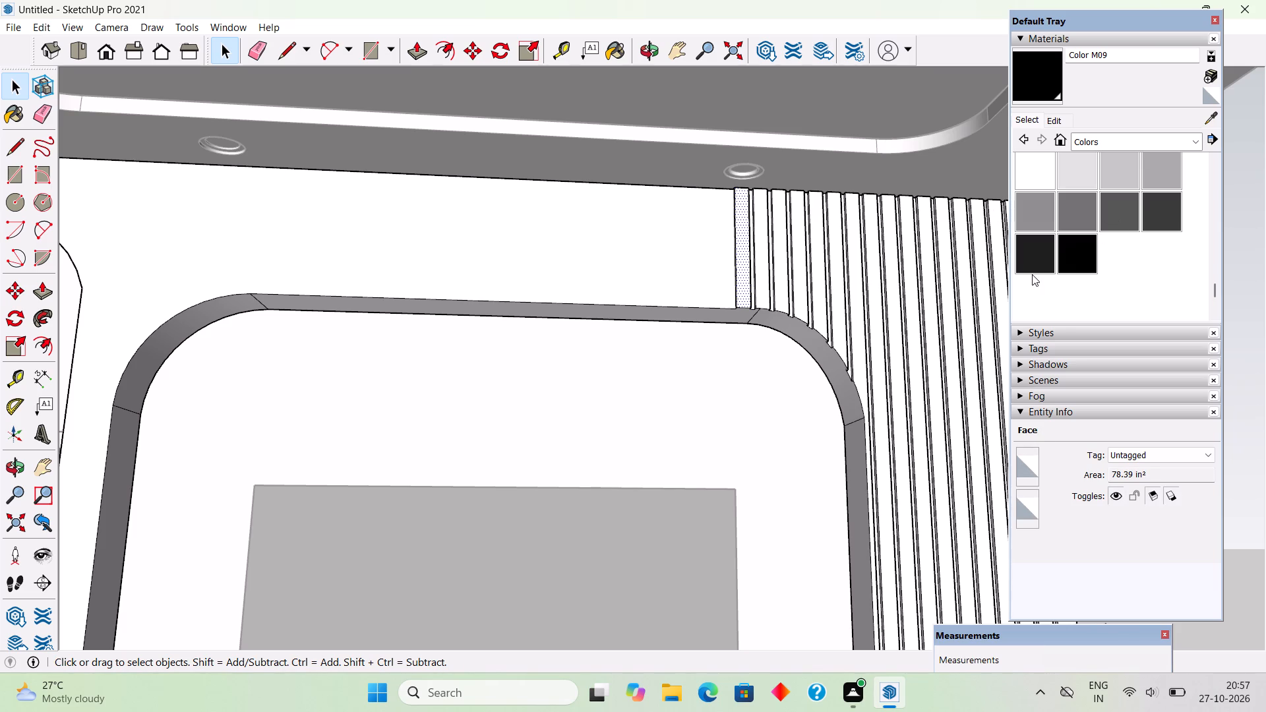
pyautogui.click(1029, 260)
pyautogui.scroll(1, 918, 260)
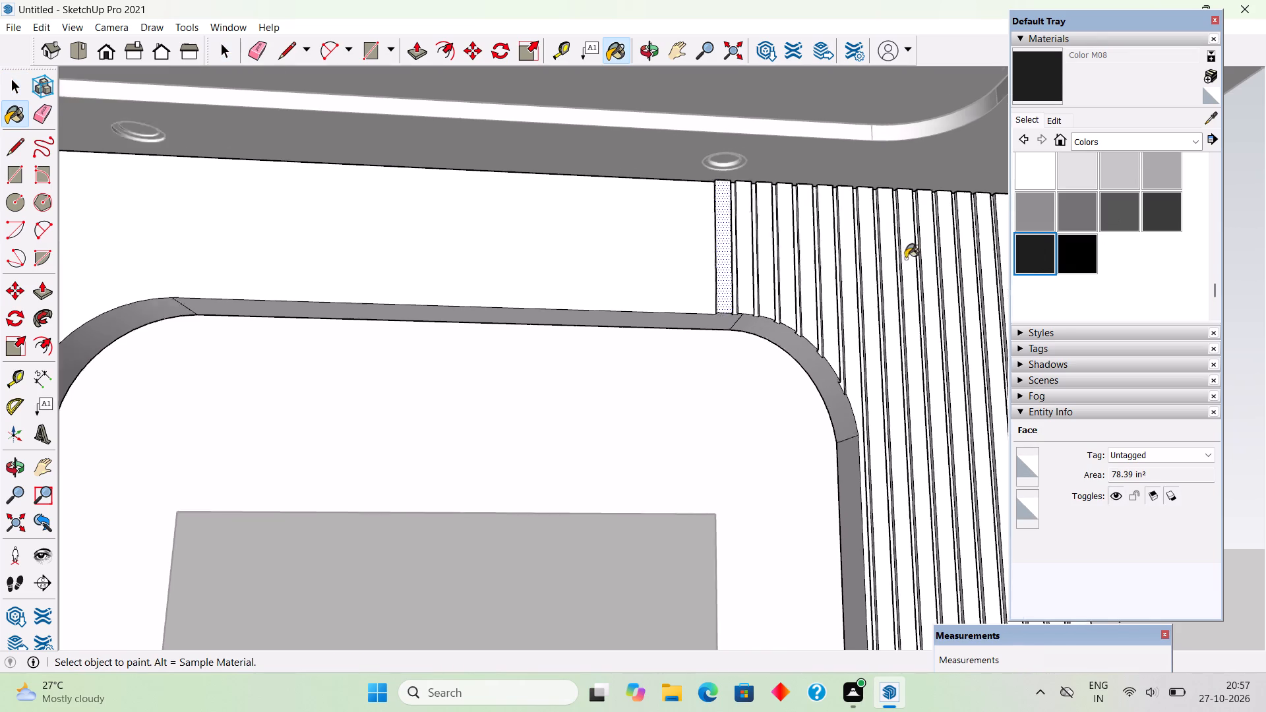
pyautogui.scroll(3, 905, 258)
pyautogui.click(659, 293)
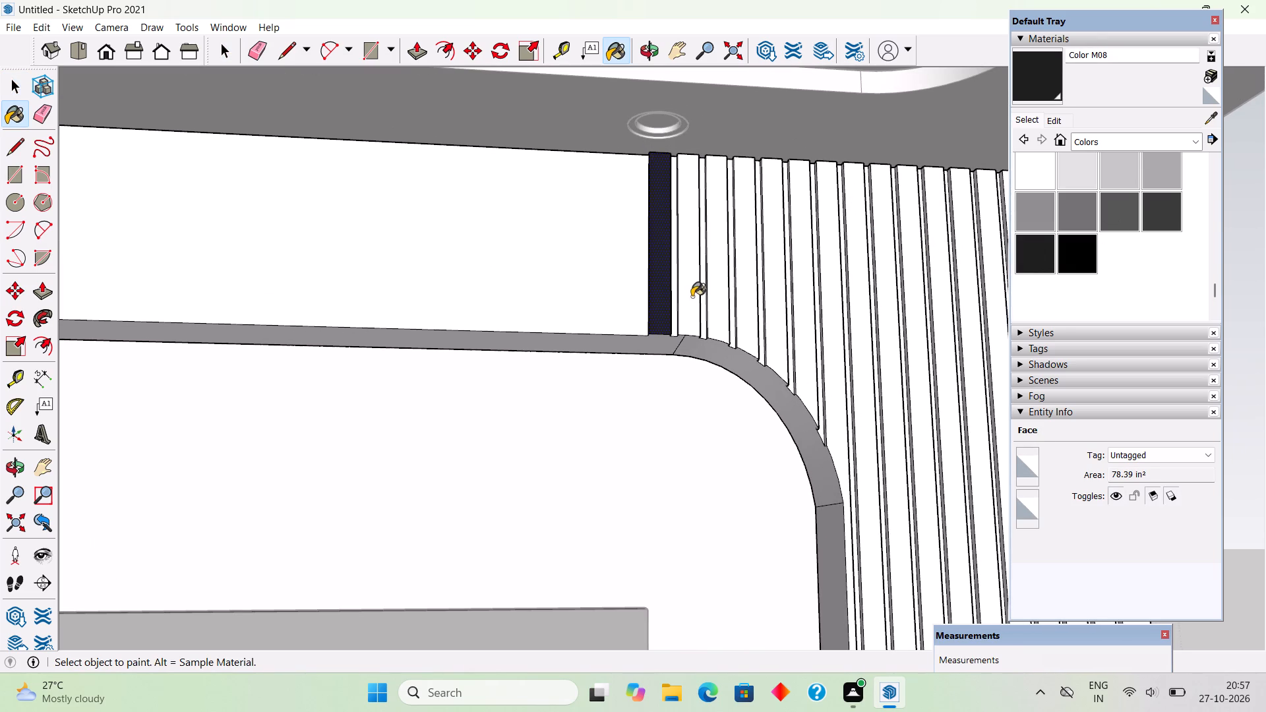
pyautogui.click(691, 301)
pyautogui.click(713, 301)
pyautogui.click(746, 305)
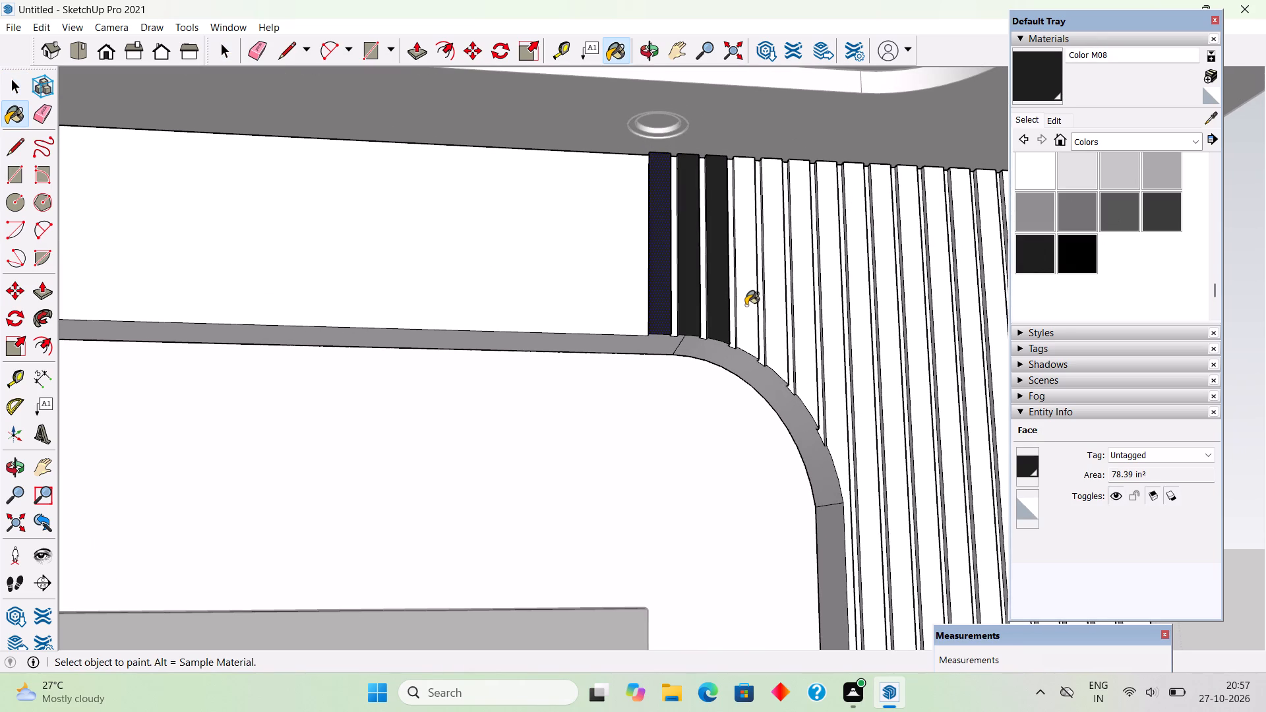
pyautogui.click(769, 304)
pyautogui.click(801, 314)
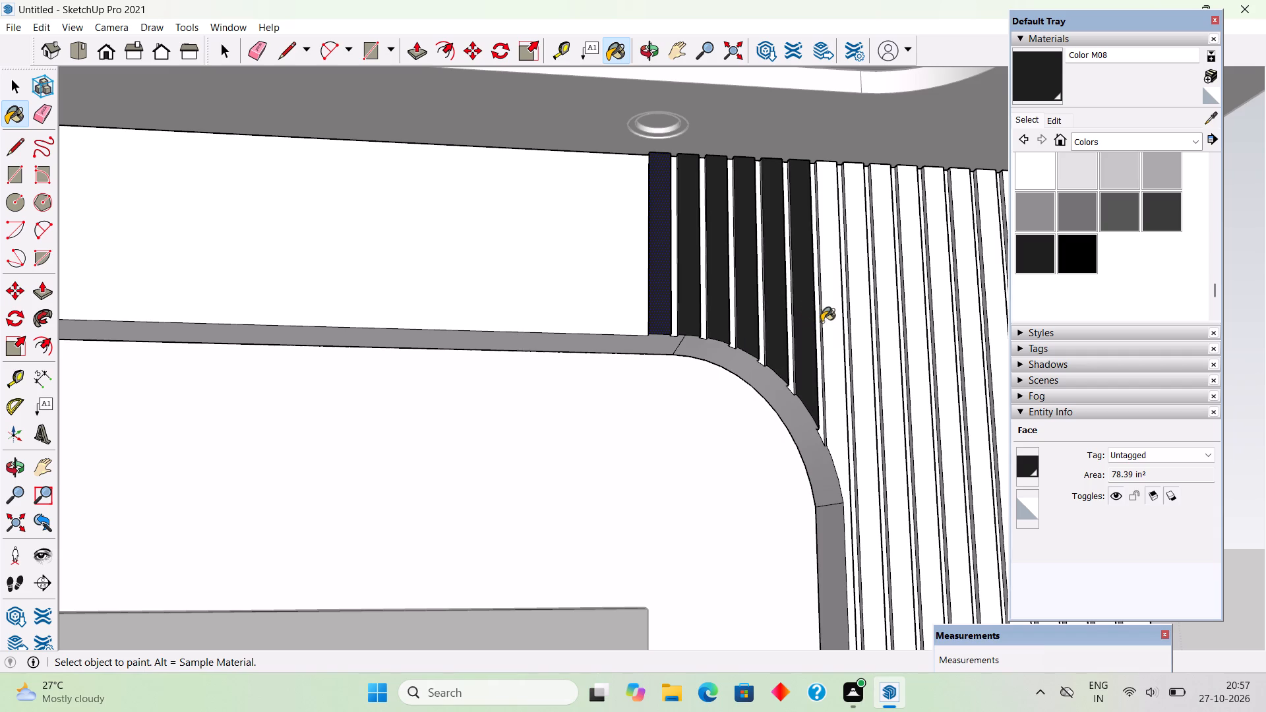
pyautogui.click(825, 324)
pyautogui.click(860, 341)
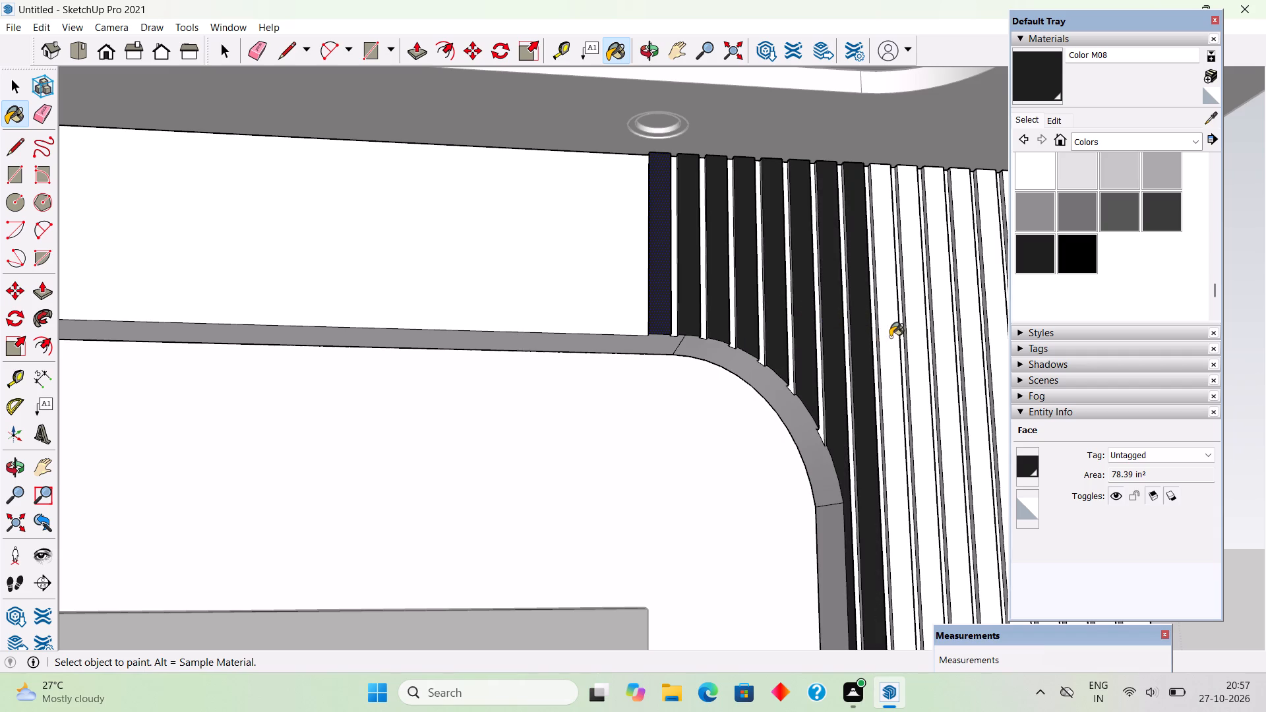
pyautogui.click(890, 337)
# Paint the remaining eight wide strip faces, out to the wall's outer edge, with Color M08.
pyautogui.scroll(-7, 692, 321)
pyautogui.scroll(5, 845, 360)
pyautogui.scroll(1, 742, 341)
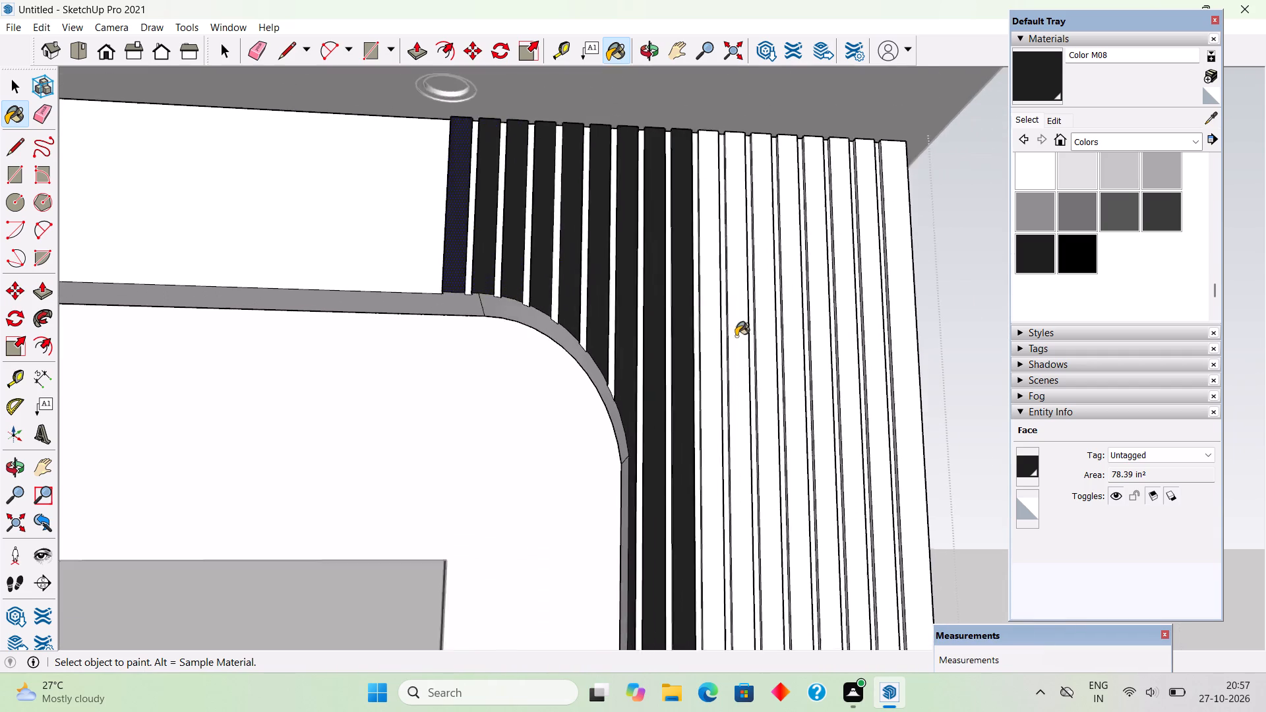
pyautogui.scroll(3, 736, 336)
pyautogui.click(696, 314)
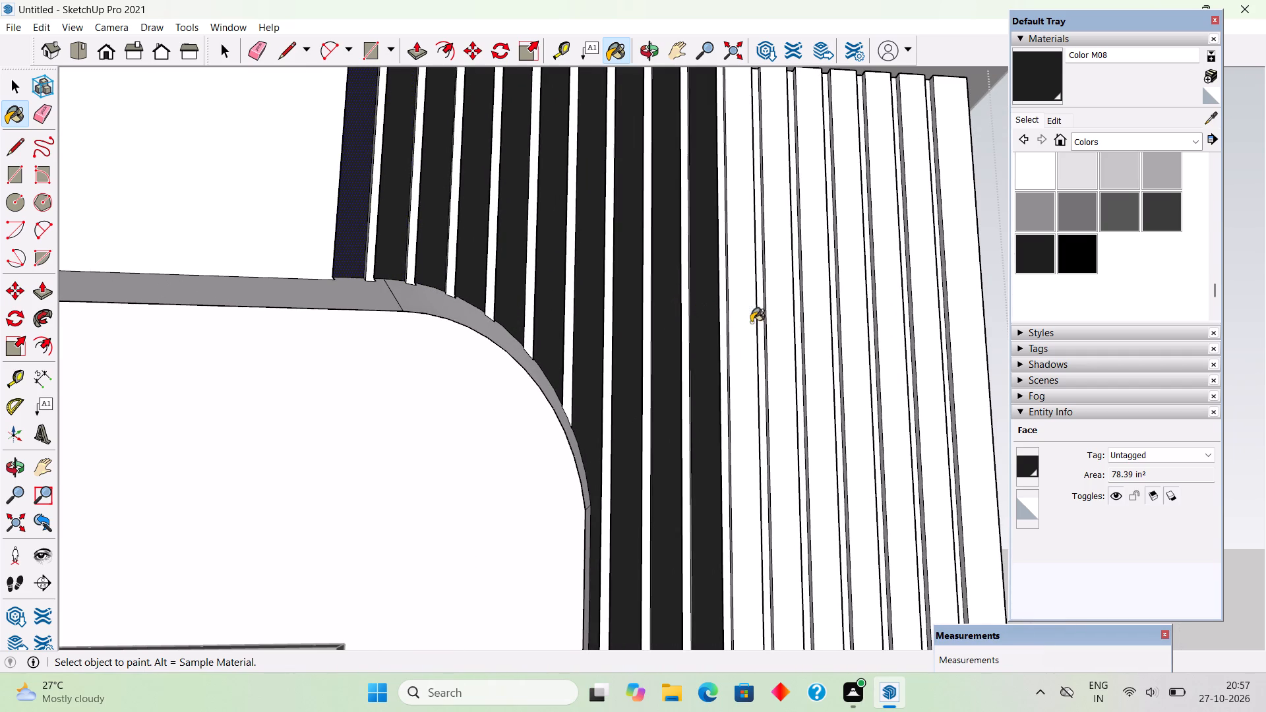
pyautogui.click(742, 330)
pyautogui.click(786, 330)
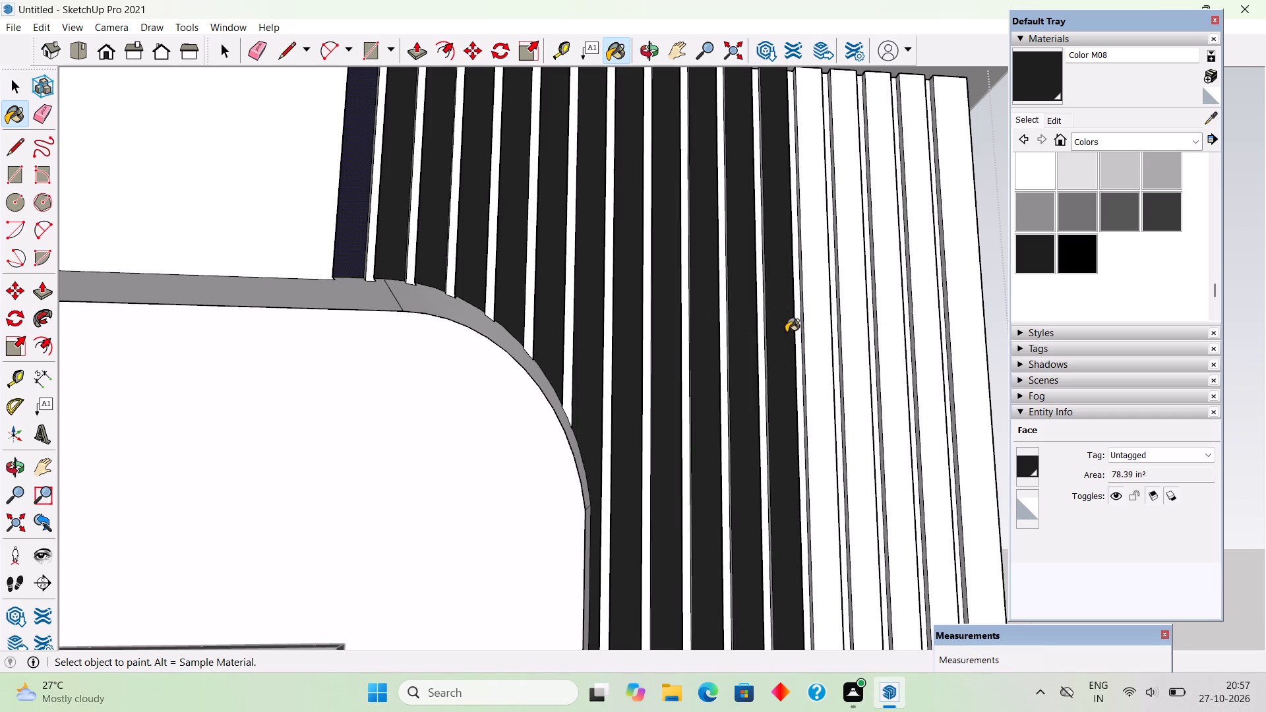
pyautogui.click(820, 328)
pyautogui.click(856, 327)
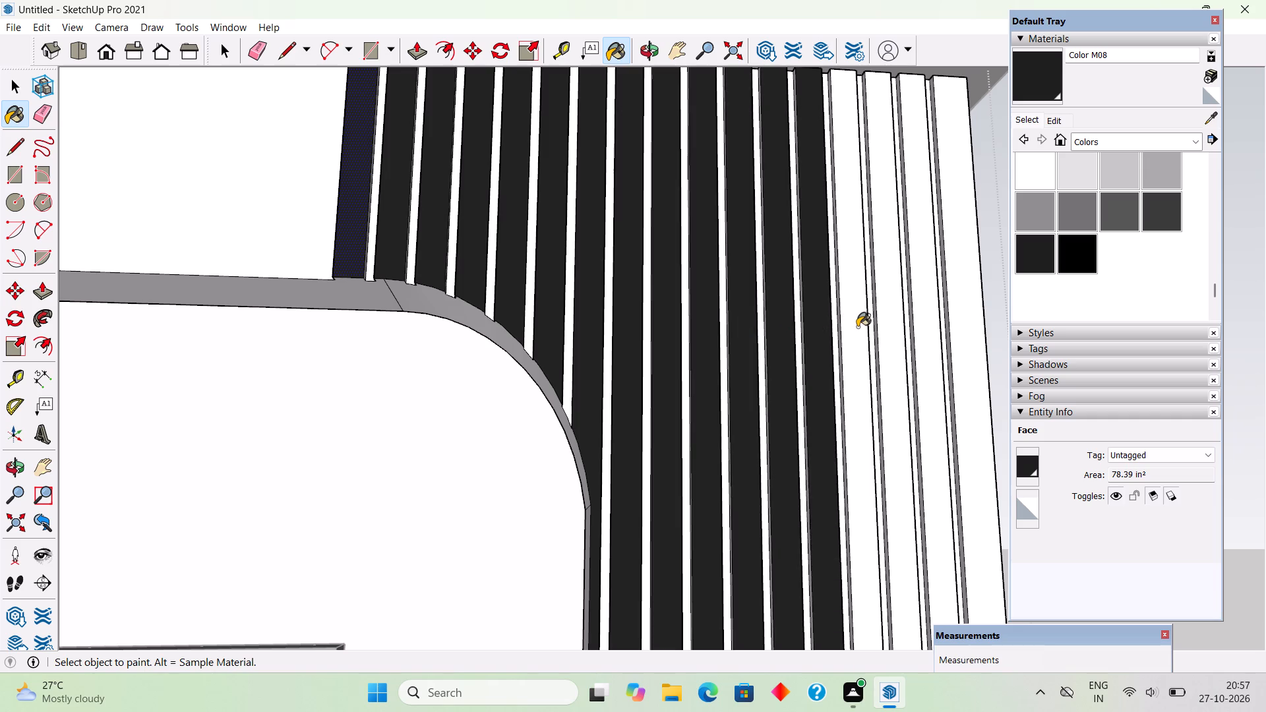
pyautogui.click(888, 335)
pyautogui.click(921, 332)
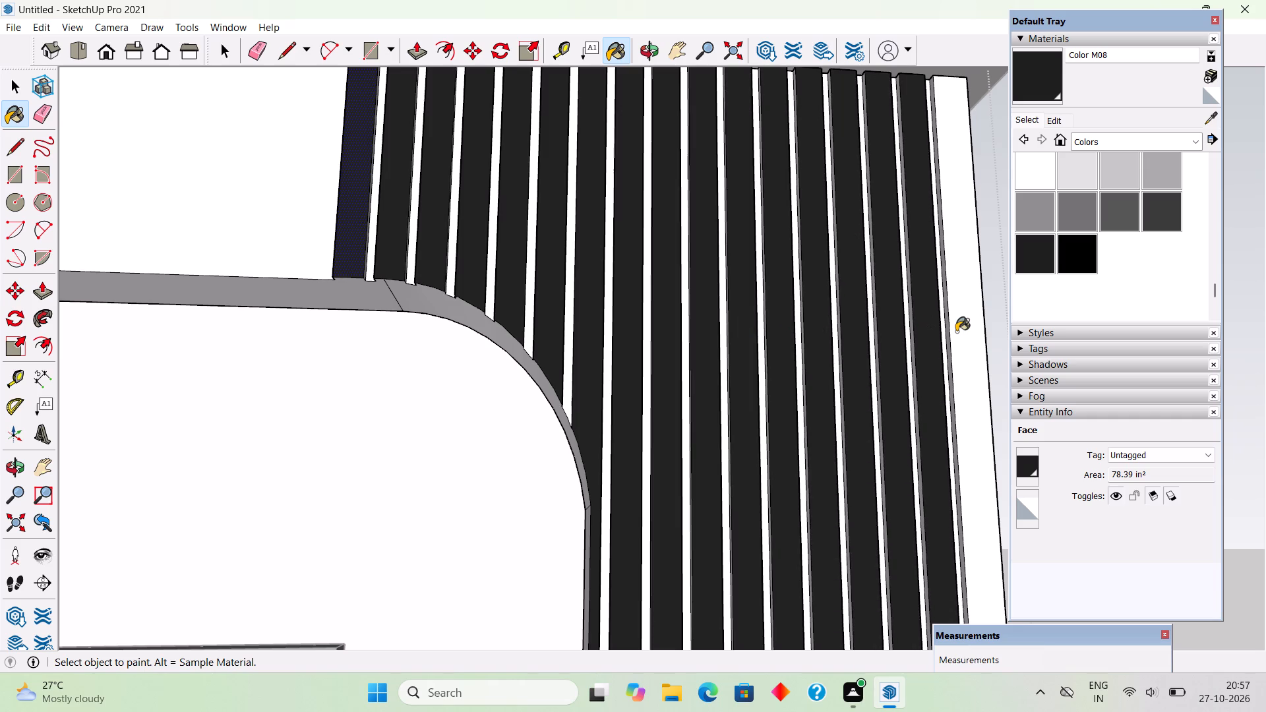
pyautogui.click(957, 331)
# Paint the first ten narrow gap faces between the strips, starting above the arched panel, with Color M08.
pyautogui.scroll(4, 392, 243)
pyautogui.scroll(5, 353, 282)
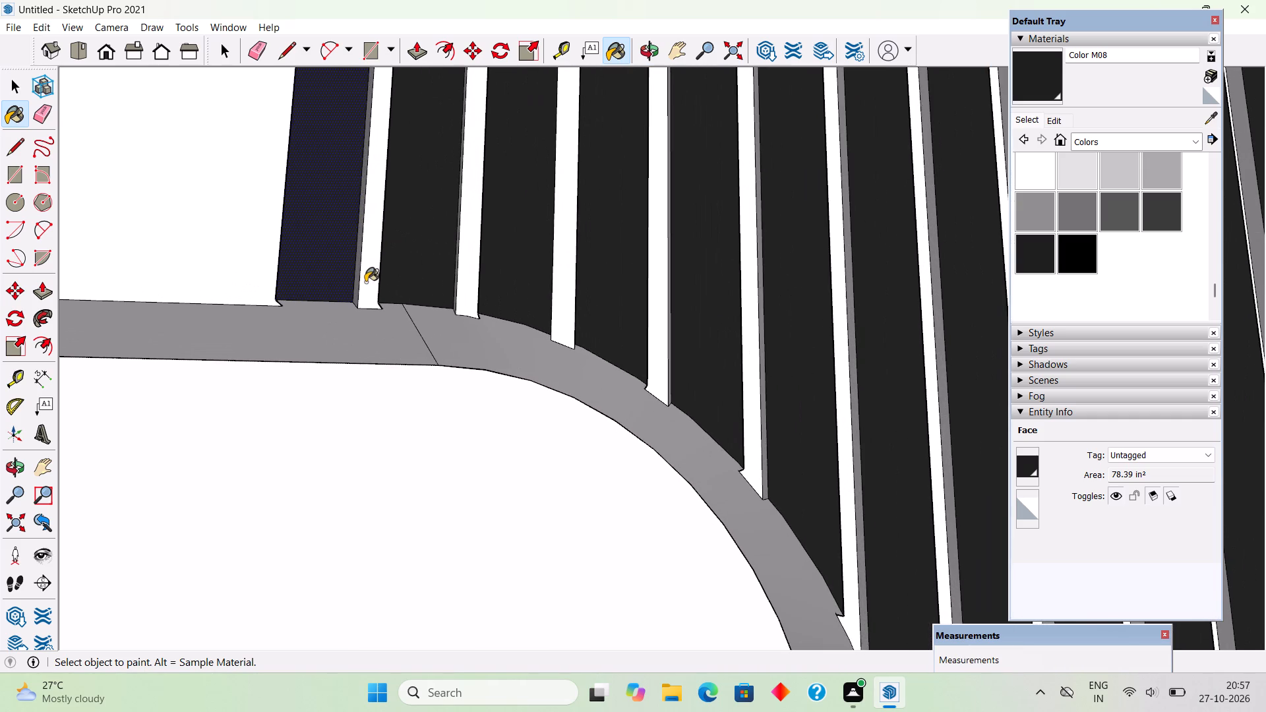
pyautogui.click(365, 282)
pyautogui.click(466, 265)
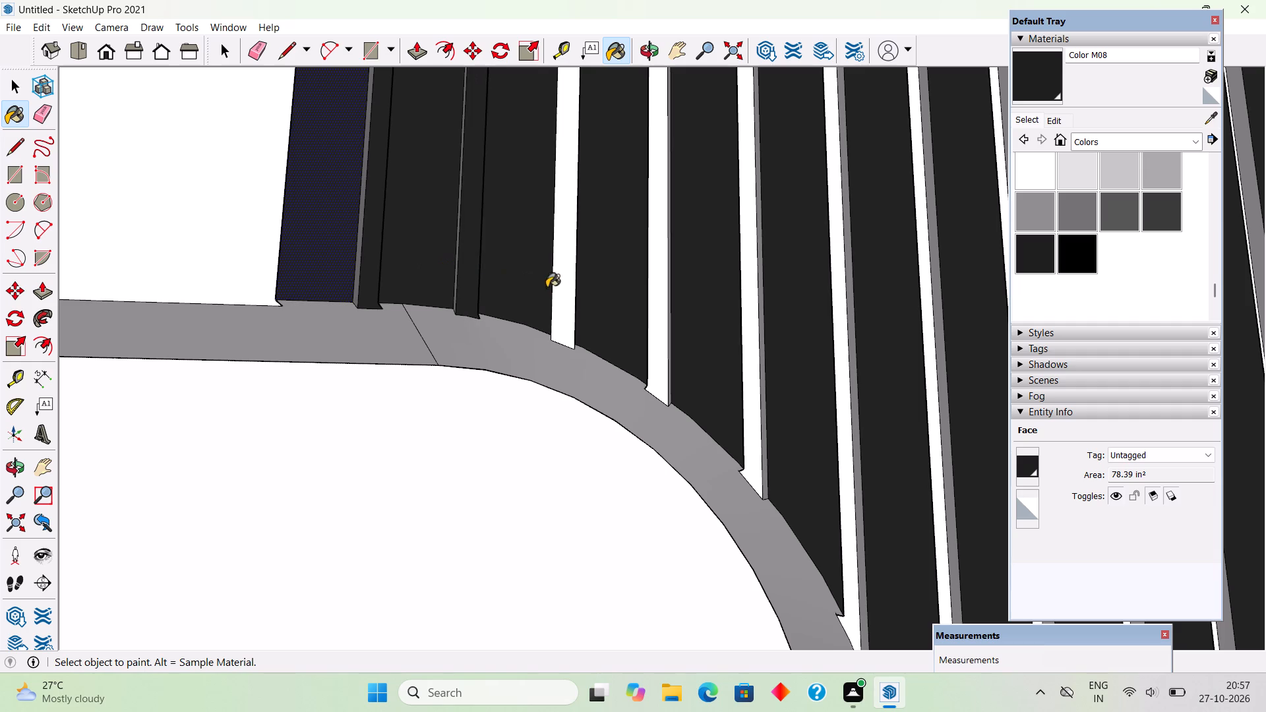
pyautogui.click(564, 300)
pyautogui.click(654, 360)
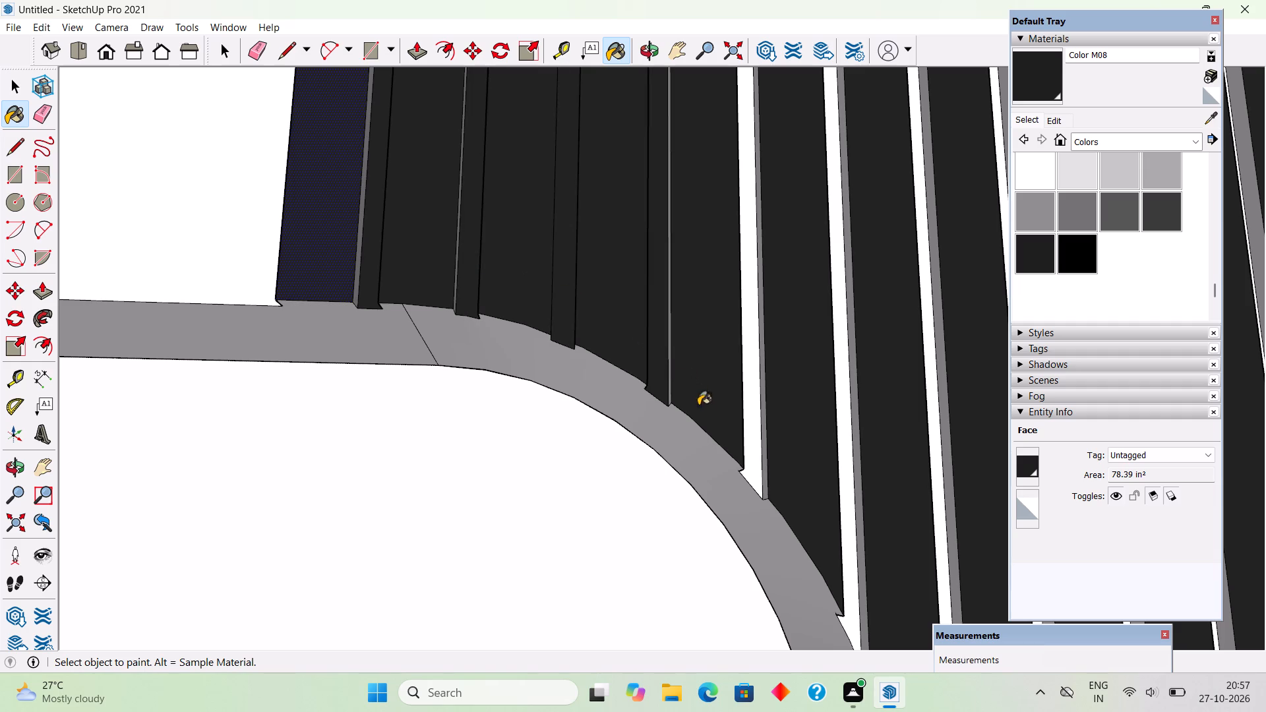
pyautogui.click(752, 465)
pyautogui.scroll(-10, 582, 358)
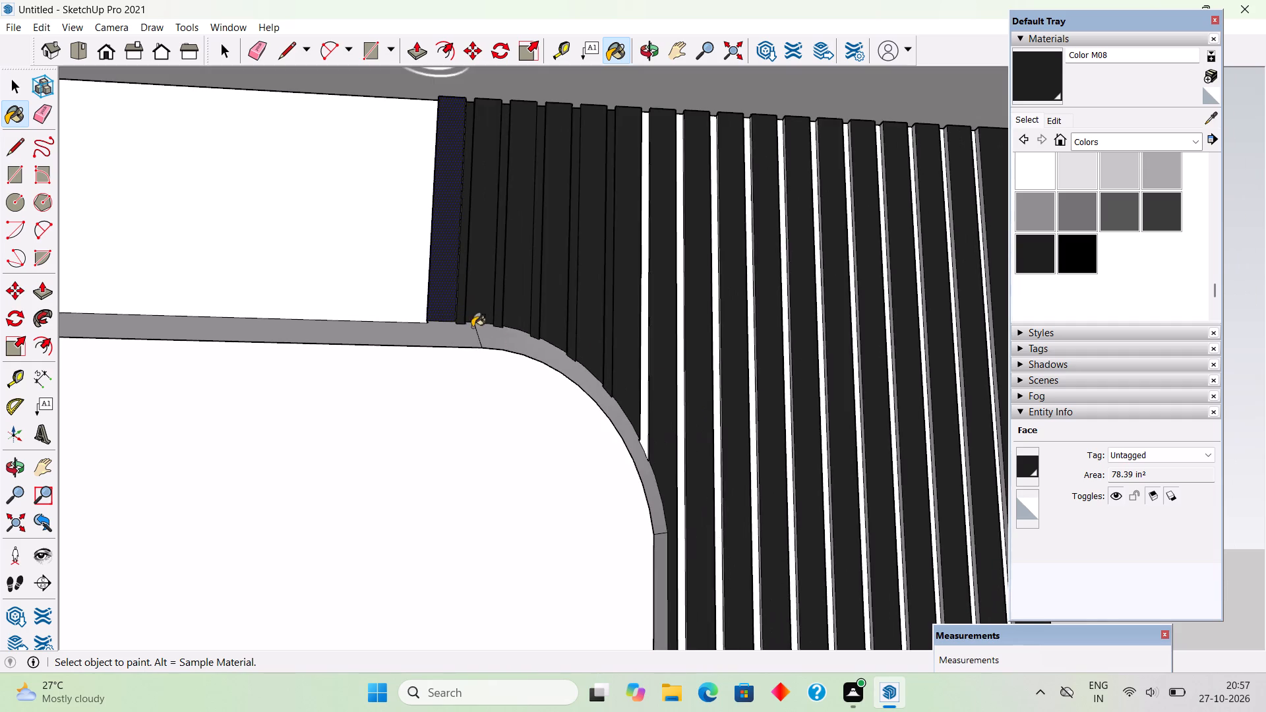
pyautogui.scroll(5, 717, 429)
pyautogui.click(609, 430)
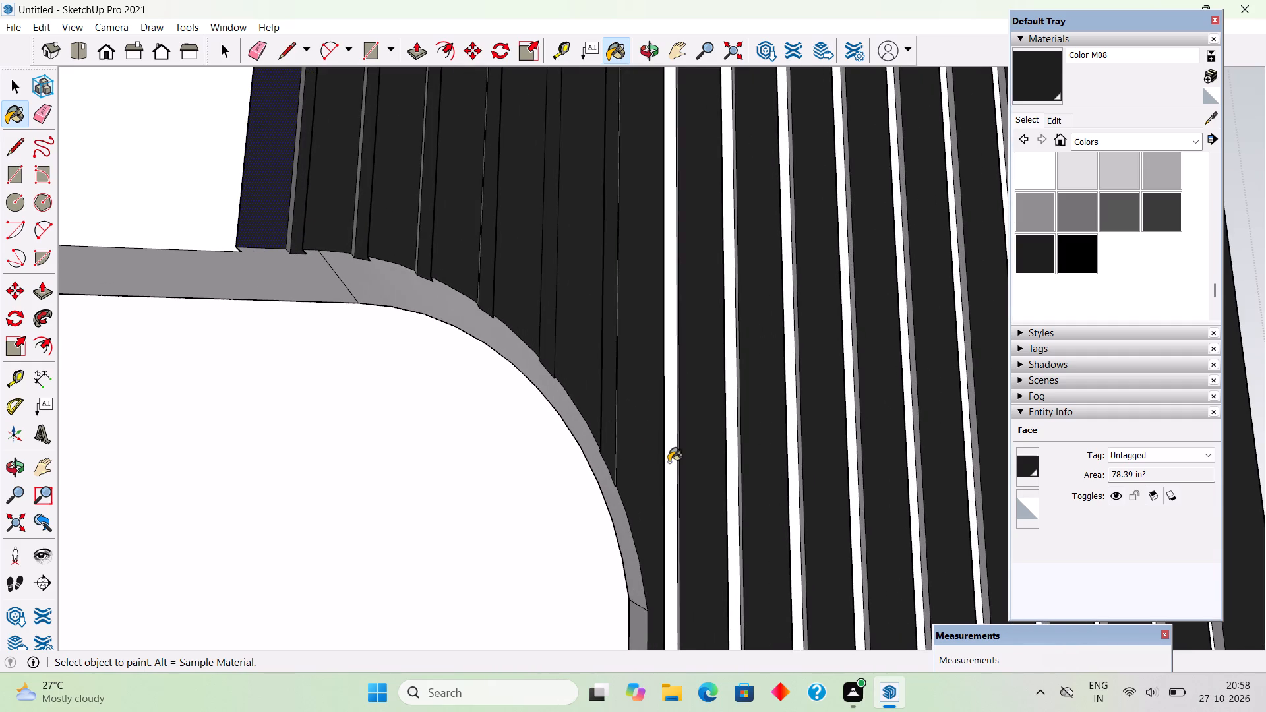
pyautogui.click(669, 462)
pyautogui.click(735, 467)
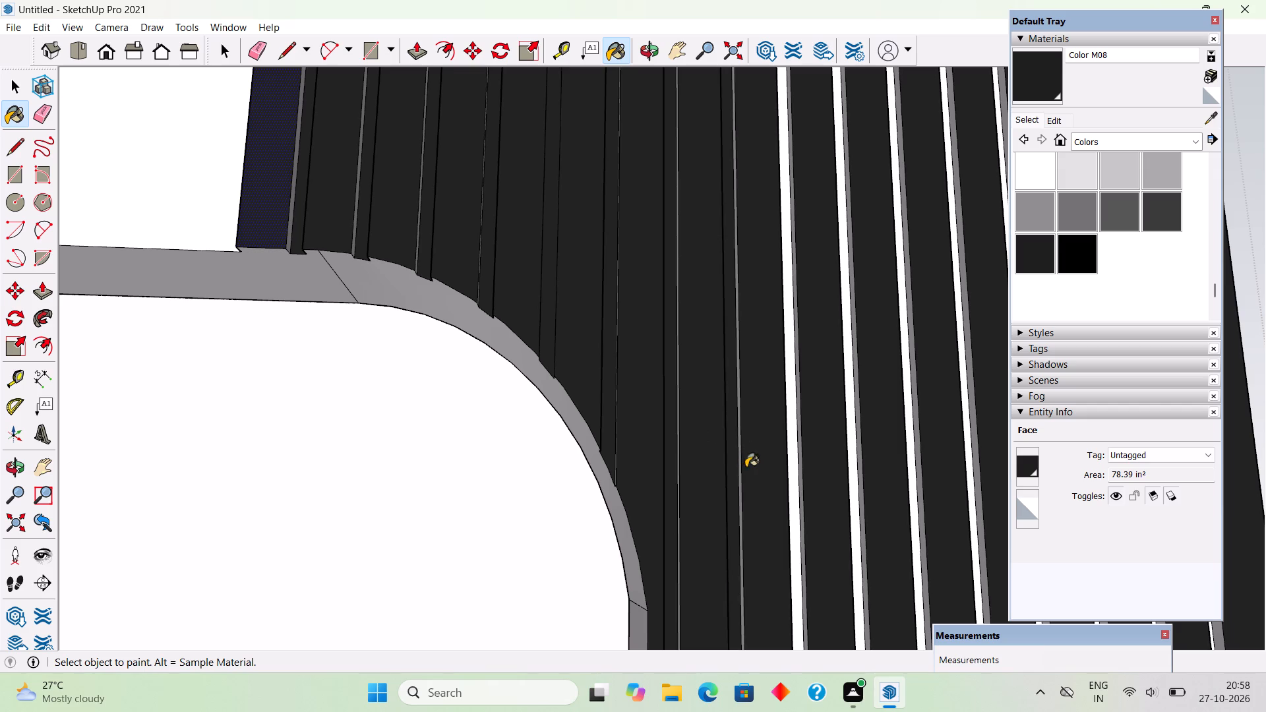
pyautogui.click(793, 467)
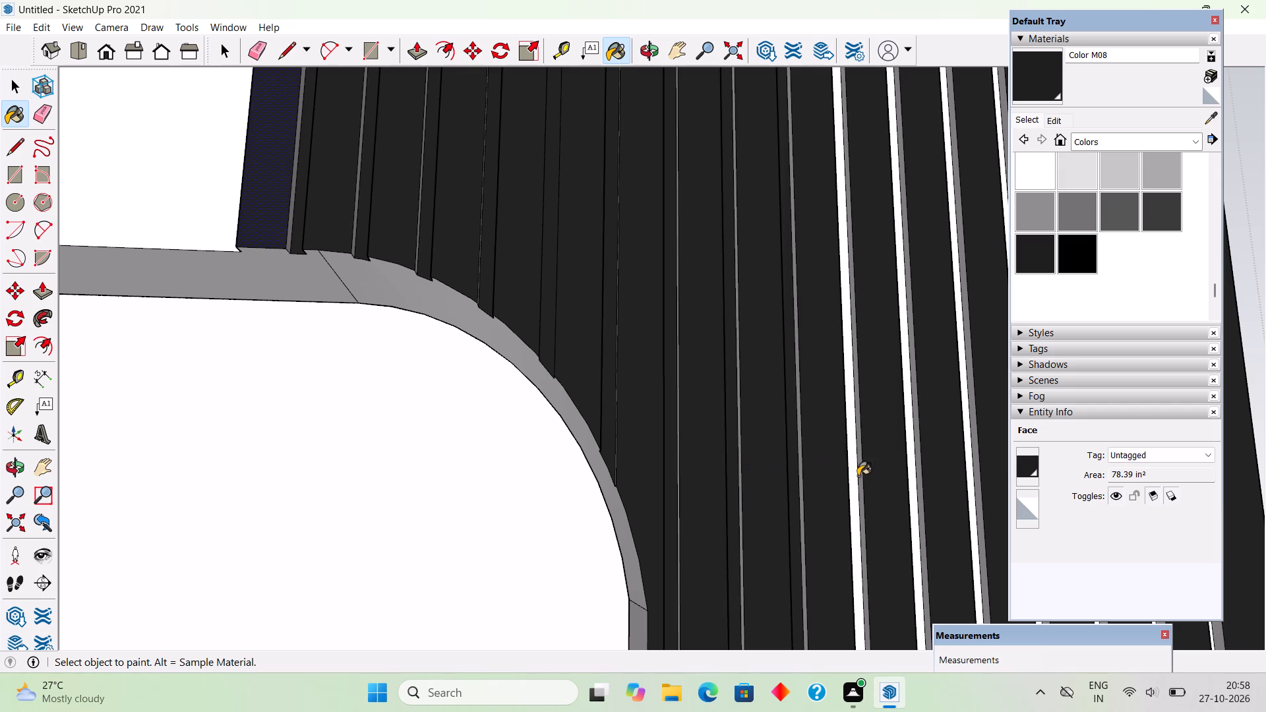
pyautogui.click(853, 480)
# Paint the last six narrow gap faces between the strips, toward the wall's outer edge, with Color M08.
pyautogui.scroll(-9, 708, 398)
pyautogui.scroll(5, 819, 409)
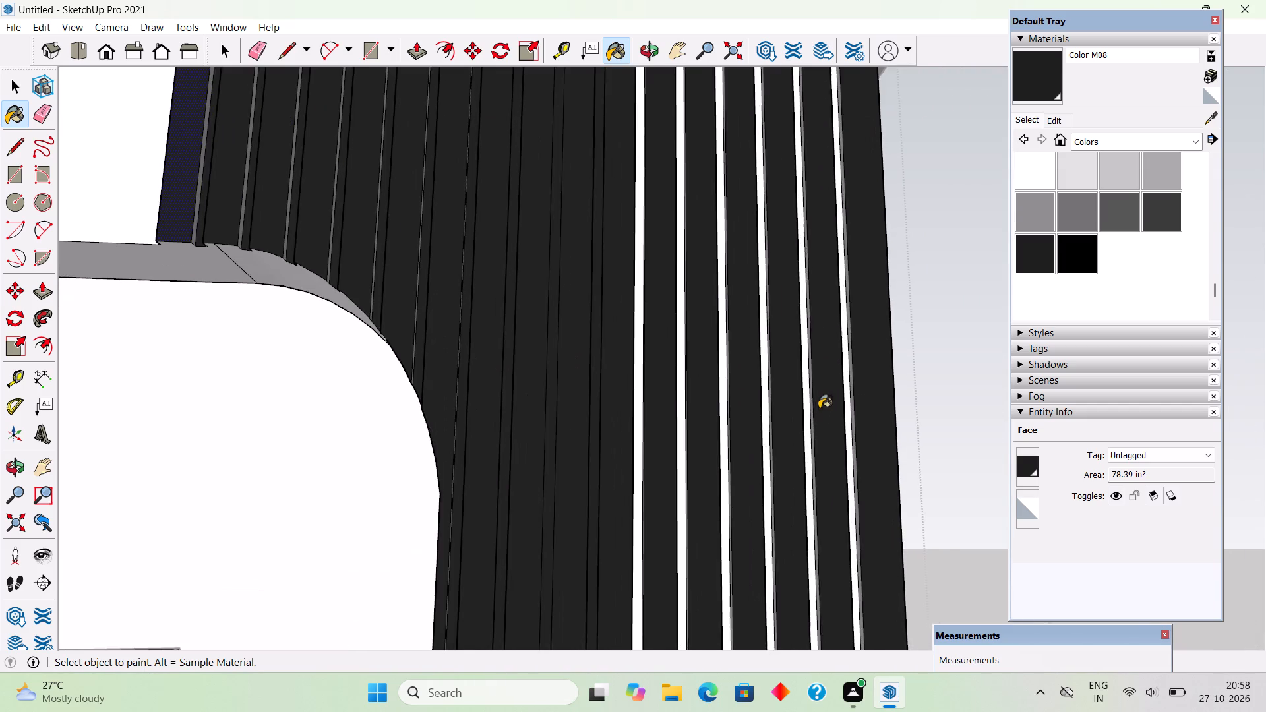
pyautogui.scroll(3, 682, 404)
pyautogui.click(624, 405)
pyautogui.click(682, 419)
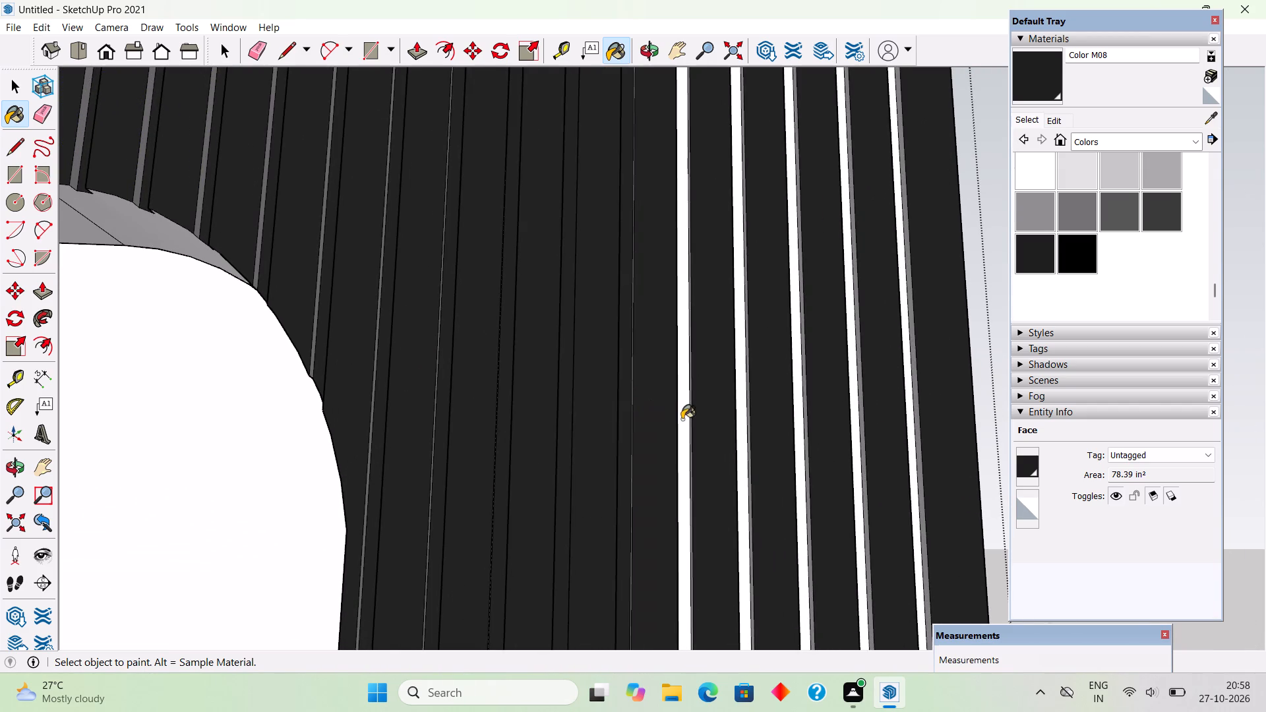
pyautogui.click(738, 434)
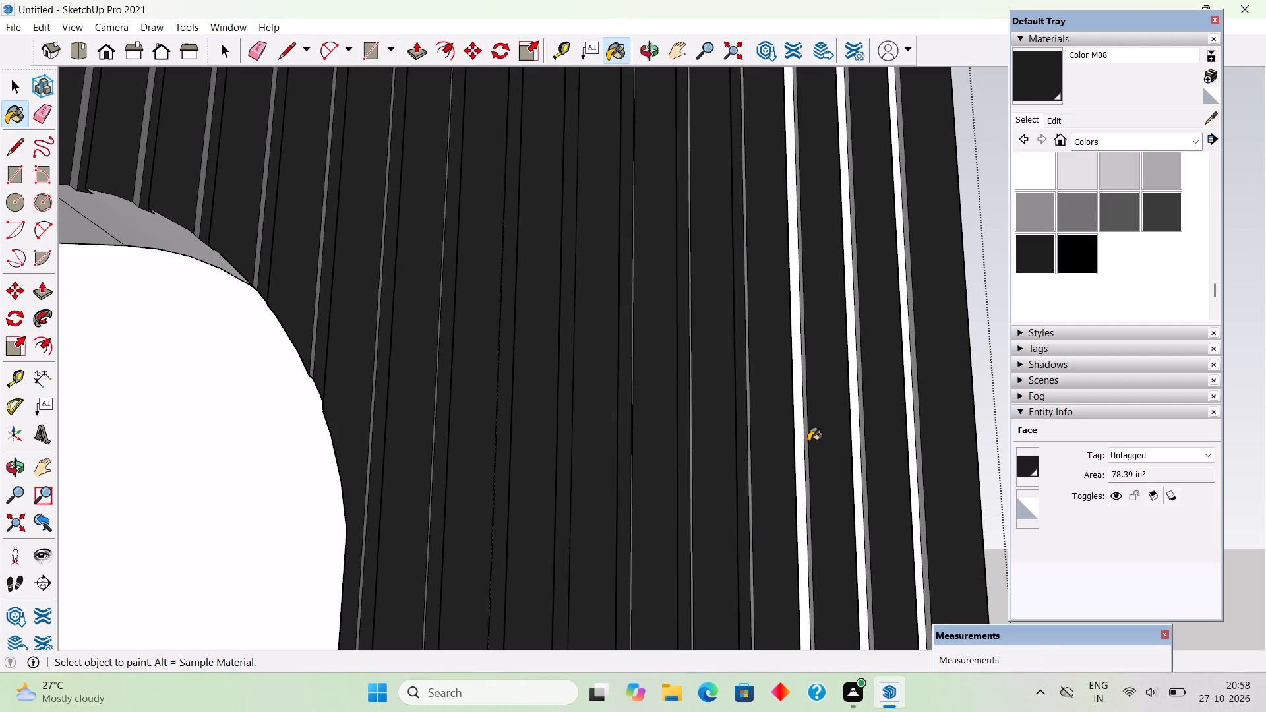
pyautogui.click(800, 442)
pyautogui.click(856, 448)
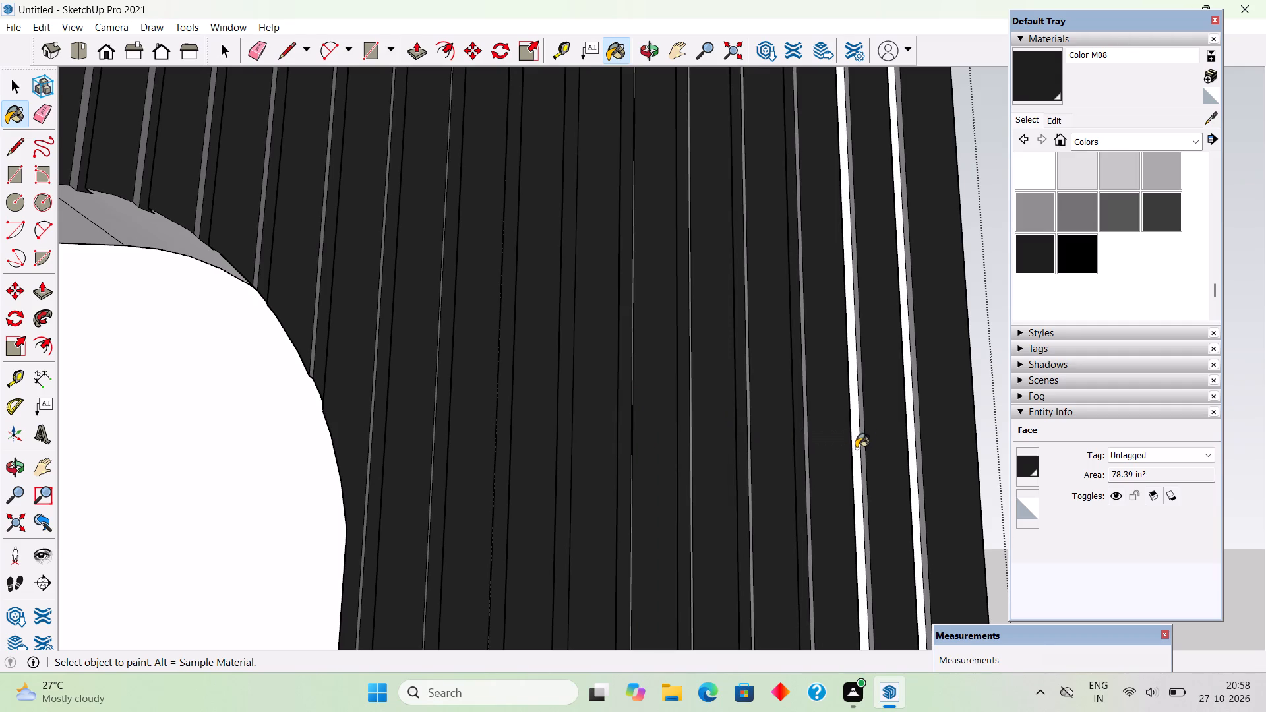
pyautogui.click(910, 452)
pyautogui.scroll(-6, 804, 380)
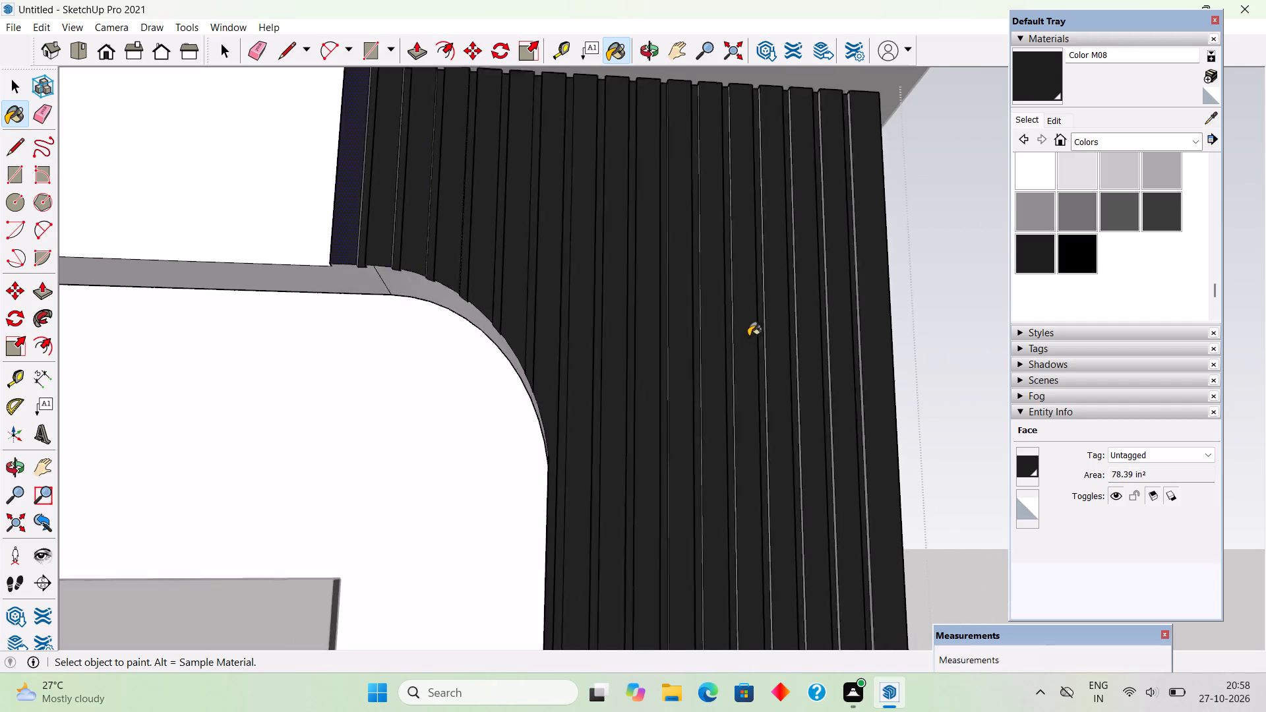
# Close the wall group and paint the top slab of the TV console with Color M08.
pyautogui.scroll(-11, 748, 336)
pyautogui.scroll(1, 692, 318)
pyautogui.scroll(-6, 692, 318)
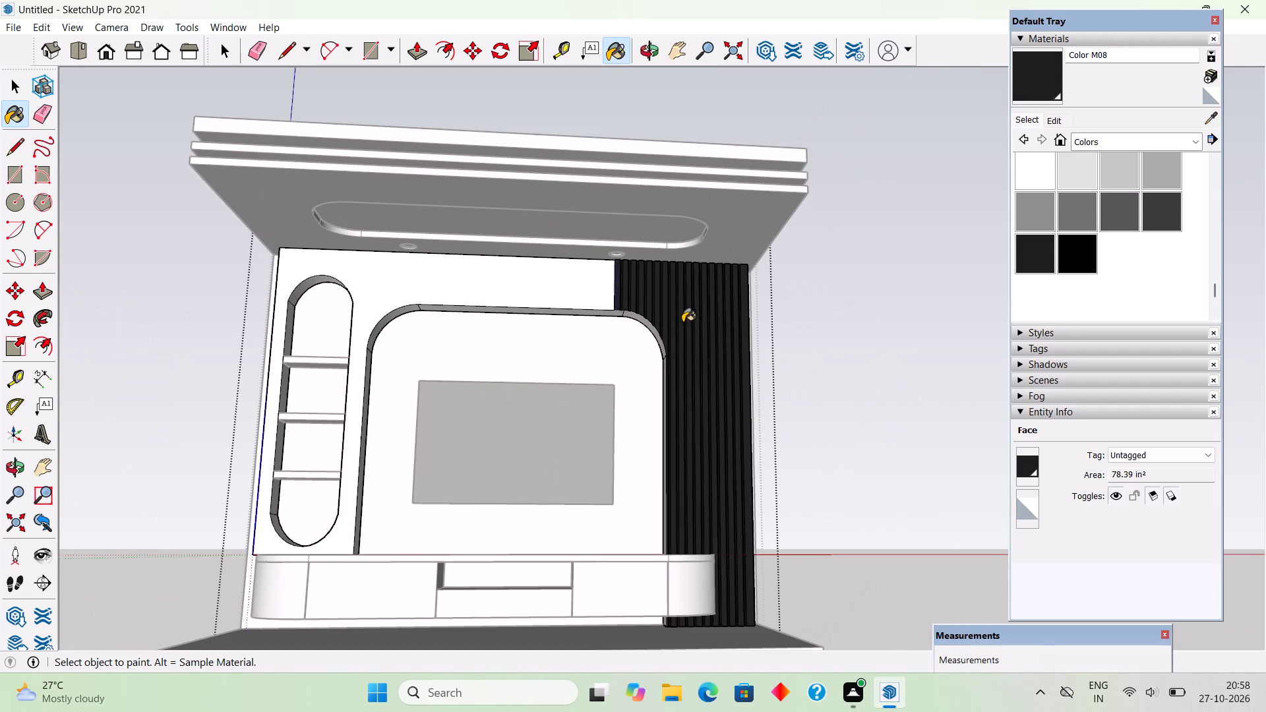
pyautogui.press('space')
pyautogui.click(784, 314)
pyautogui.moveTo(632, 337); pyautogui.dragTo(653, 416, button='middle')
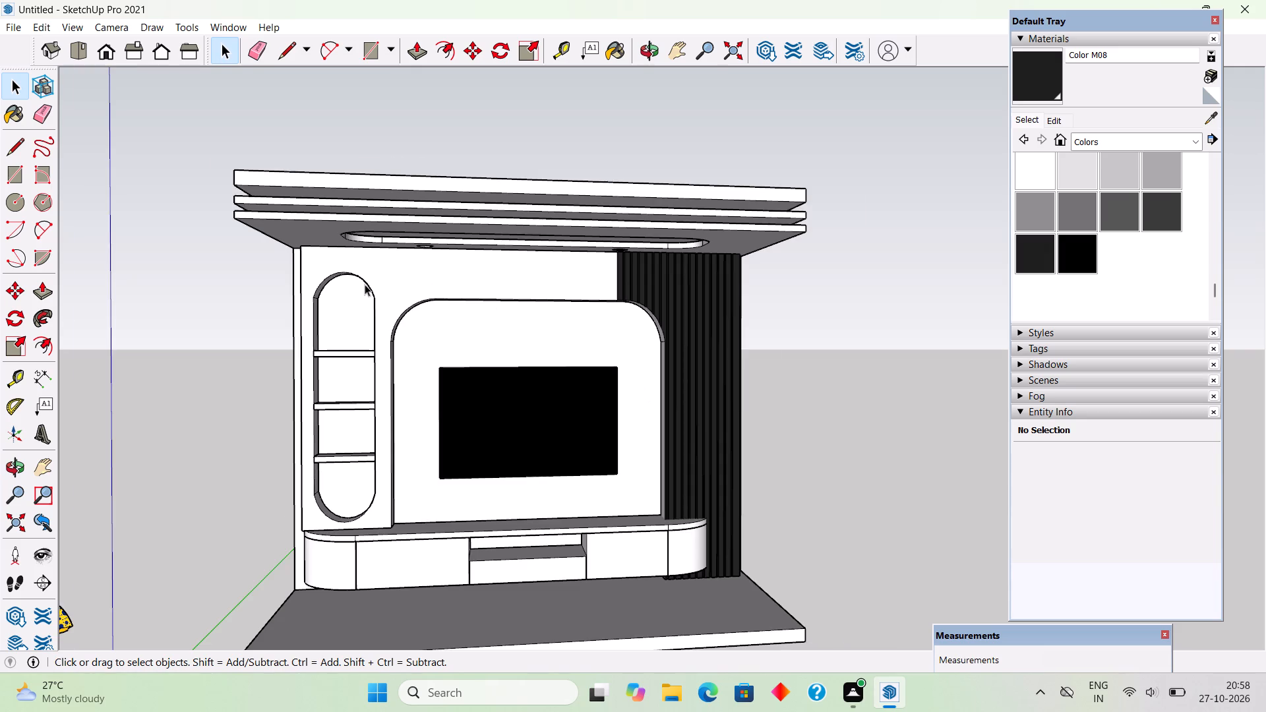
pyautogui.scroll(4, 365, 284)
pyautogui.moveTo(311, 287); pyautogui.dragTo(262, 278, button='middle')
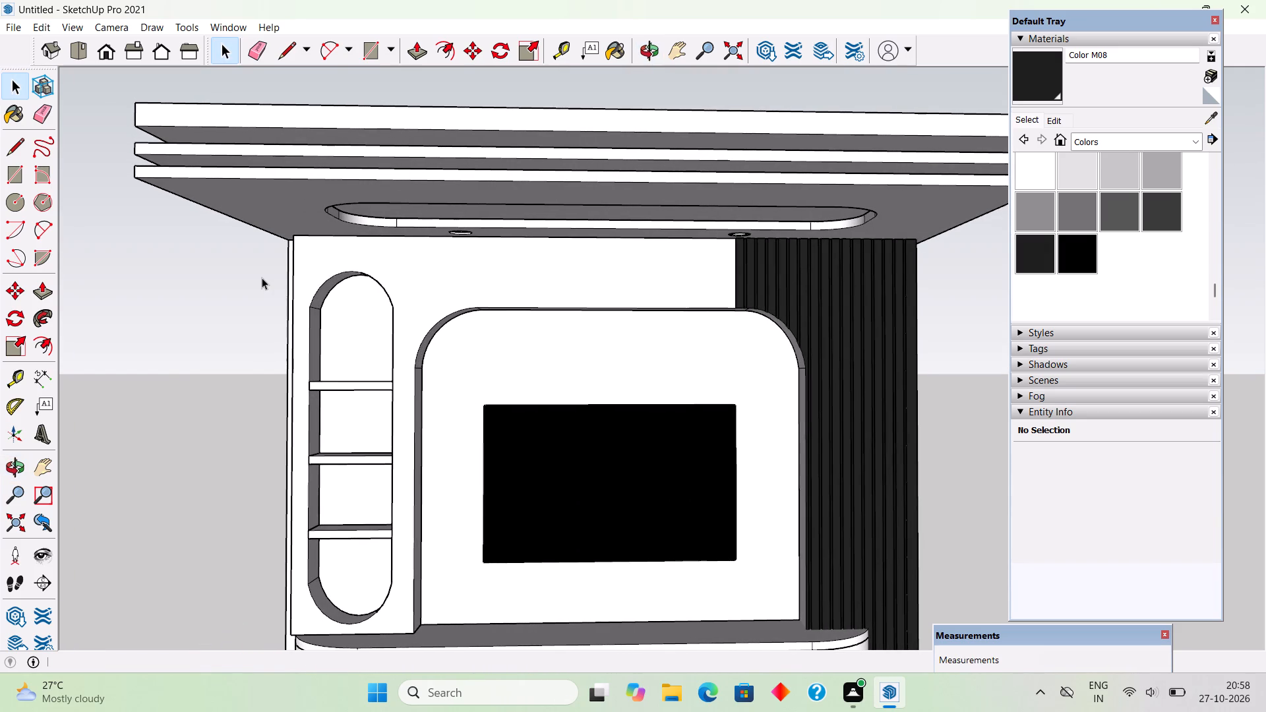
pyautogui.scroll(-1, 261, 281)
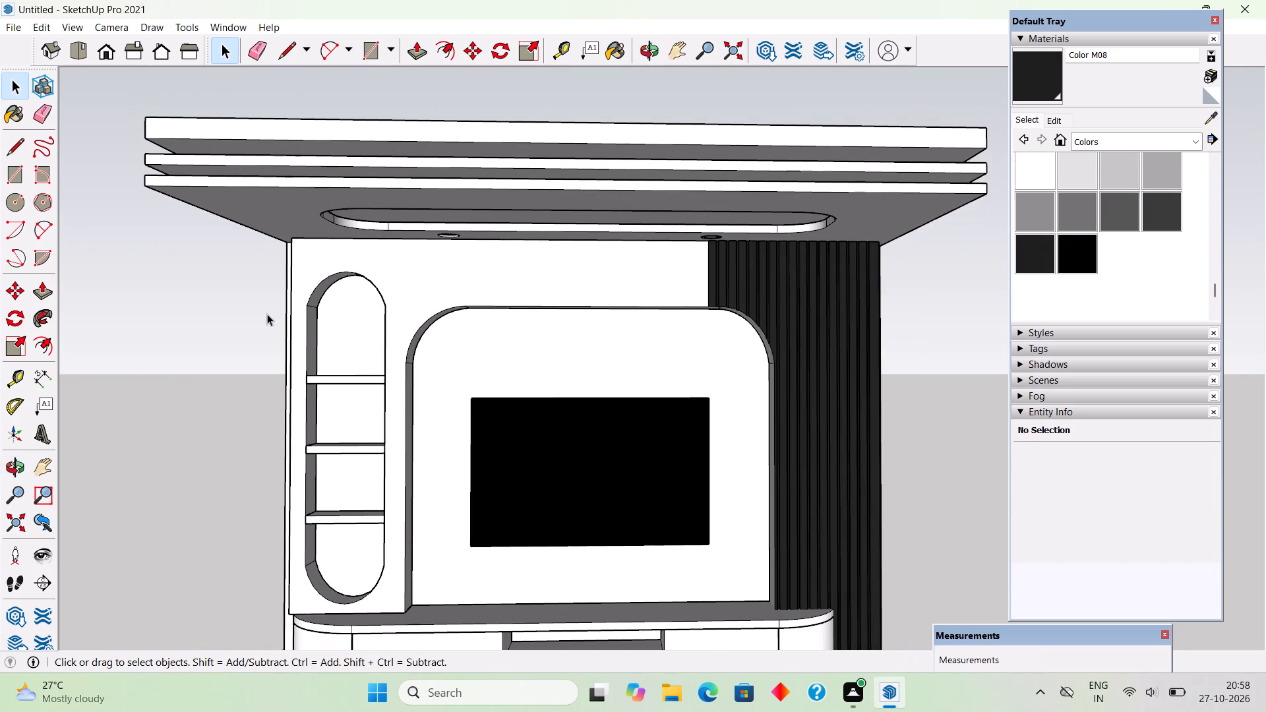
pyautogui.moveTo(269, 357); pyautogui.dragTo(283, 444, button='middle')
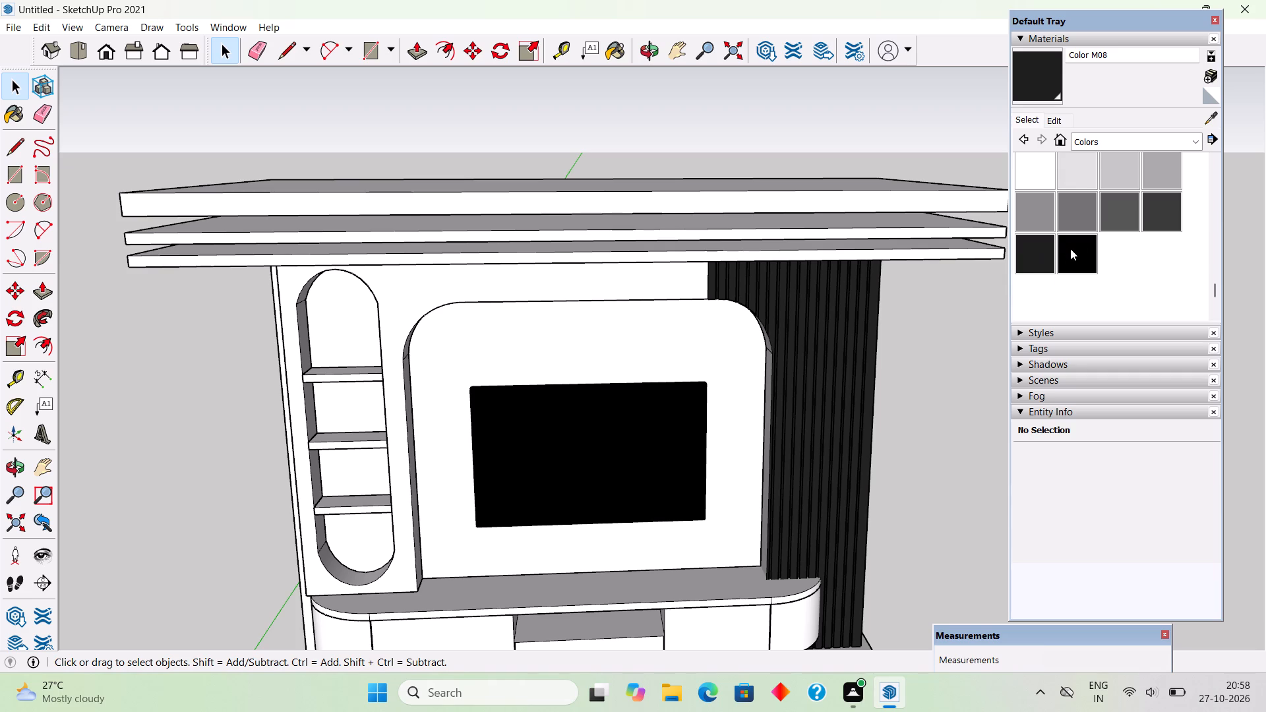
pyautogui.click(1032, 257)
pyautogui.click(700, 586)
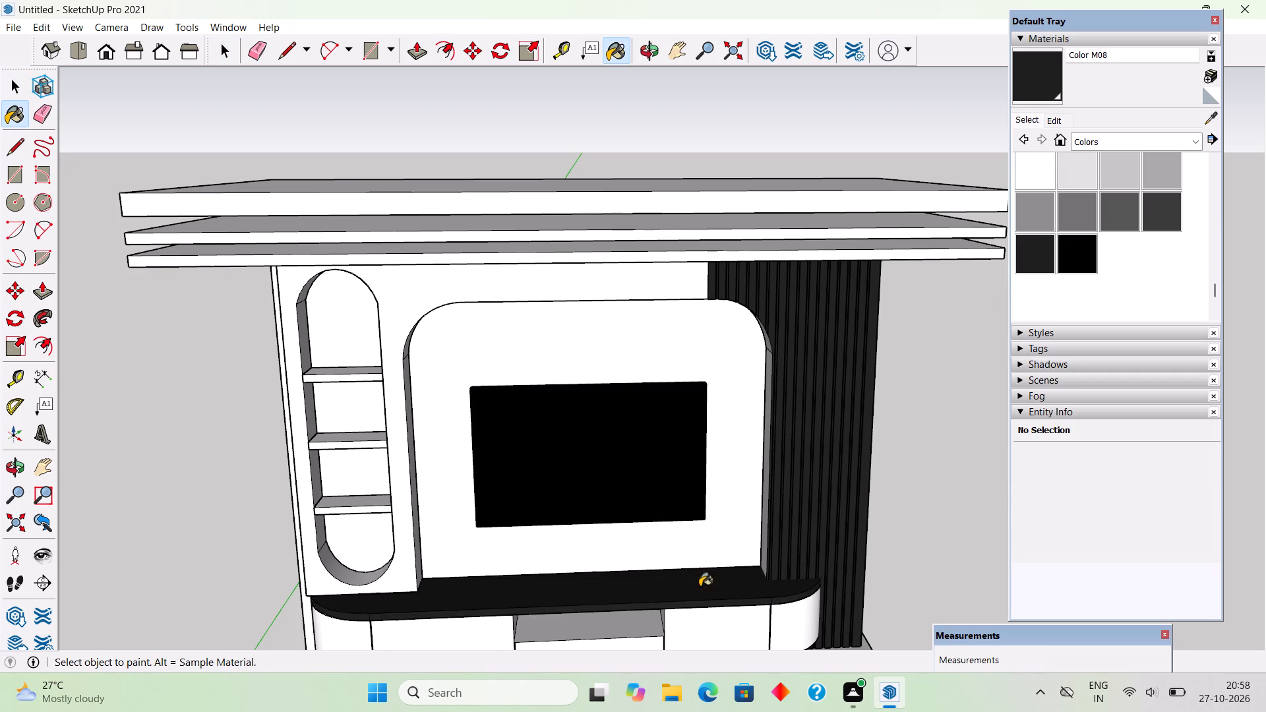
# Paint the three shelves inside the rounded niche with Color M08.
pyautogui.moveTo(683, 556); pyautogui.dragTo(650, 490, button='middle')
pyautogui.scroll(4, 315, 469)
pyautogui.click(347, 432)
pyautogui.click(373, 527)
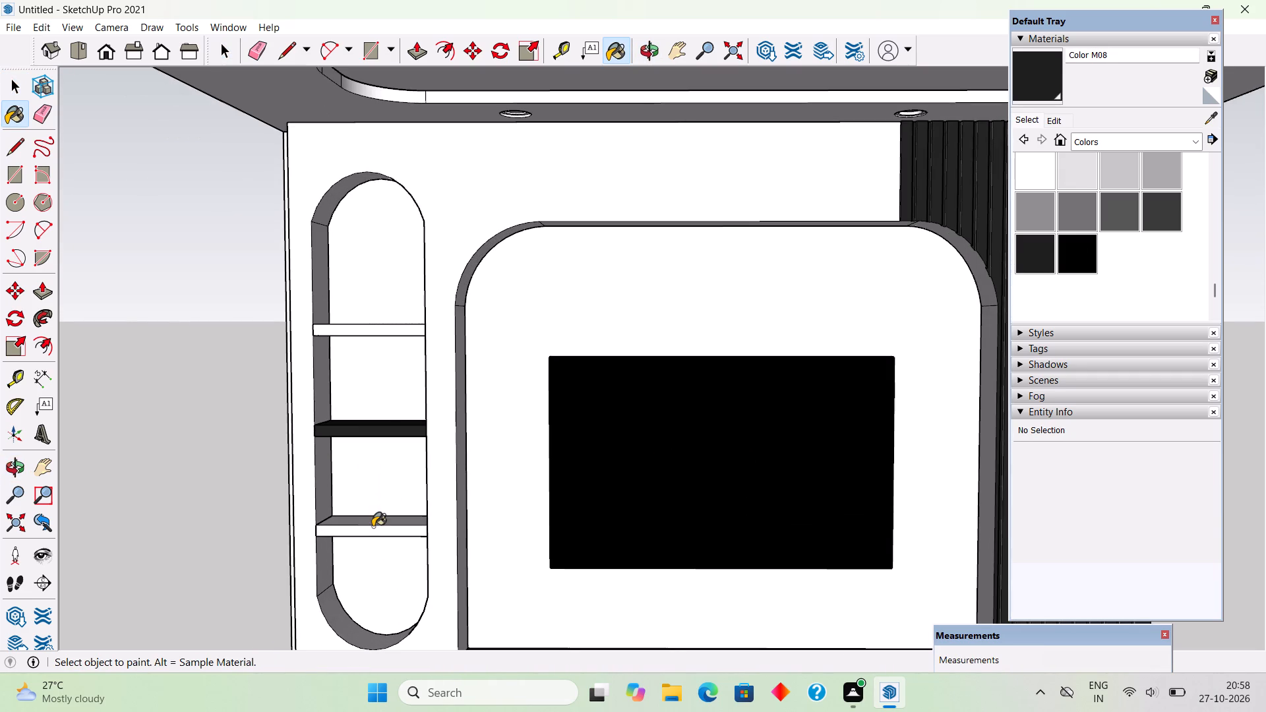
pyautogui.click(385, 336)
pyautogui.scroll(-3, 409, 378)
pyautogui.moveTo(493, 467); pyautogui.dragTo(507, 366, button='middle')
pyautogui.scroll(-2, 507, 366)
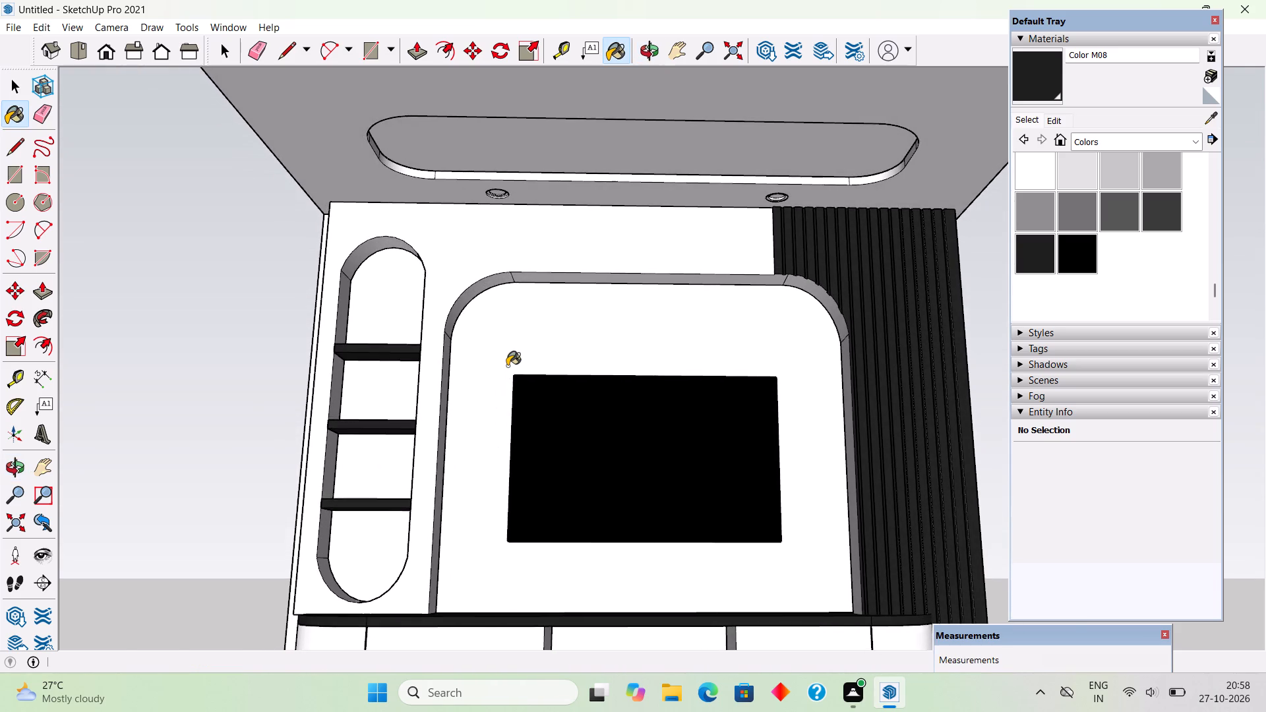
pyautogui.scroll(-5, 507, 366)
pyautogui.moveTo(519, 465); pyautogui.dragTo(553, 574, button='middle')
pyautogui.scroll(5, 200, 469)
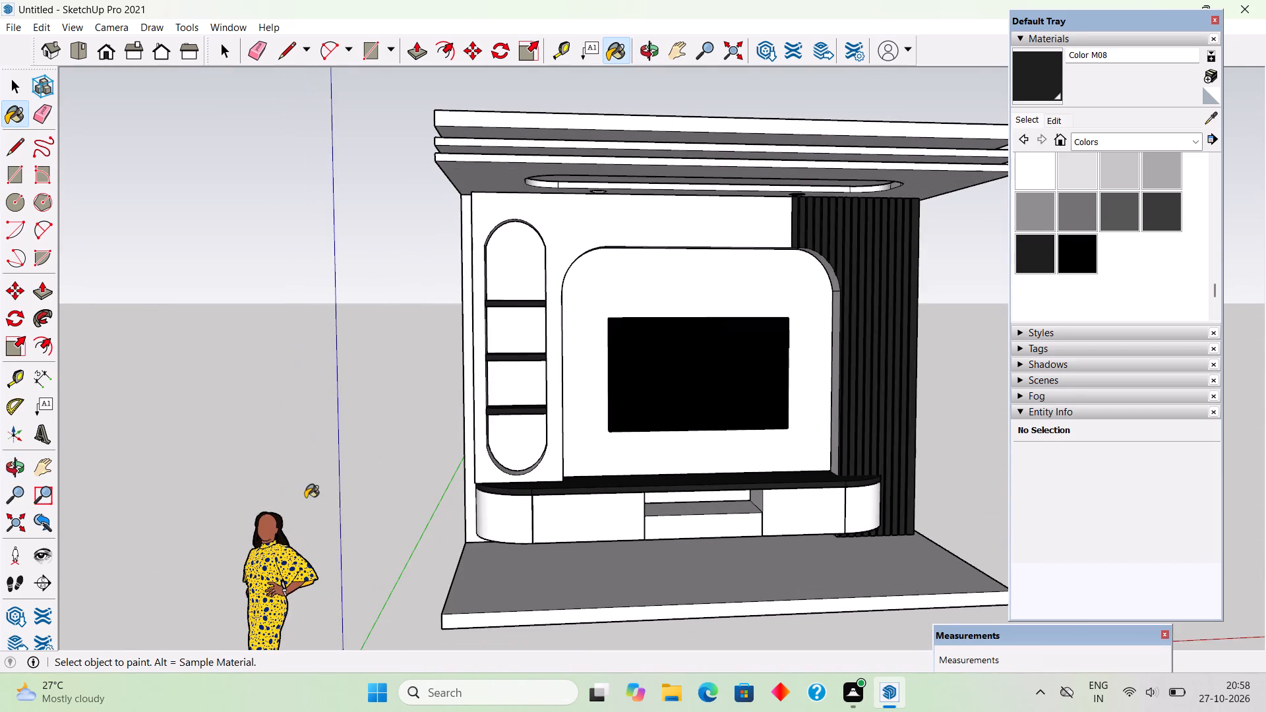
pyautogui.moveTo(291, 443); pyautogui.dragTo(278, 425, button='middle')
pyautogui.press('space')
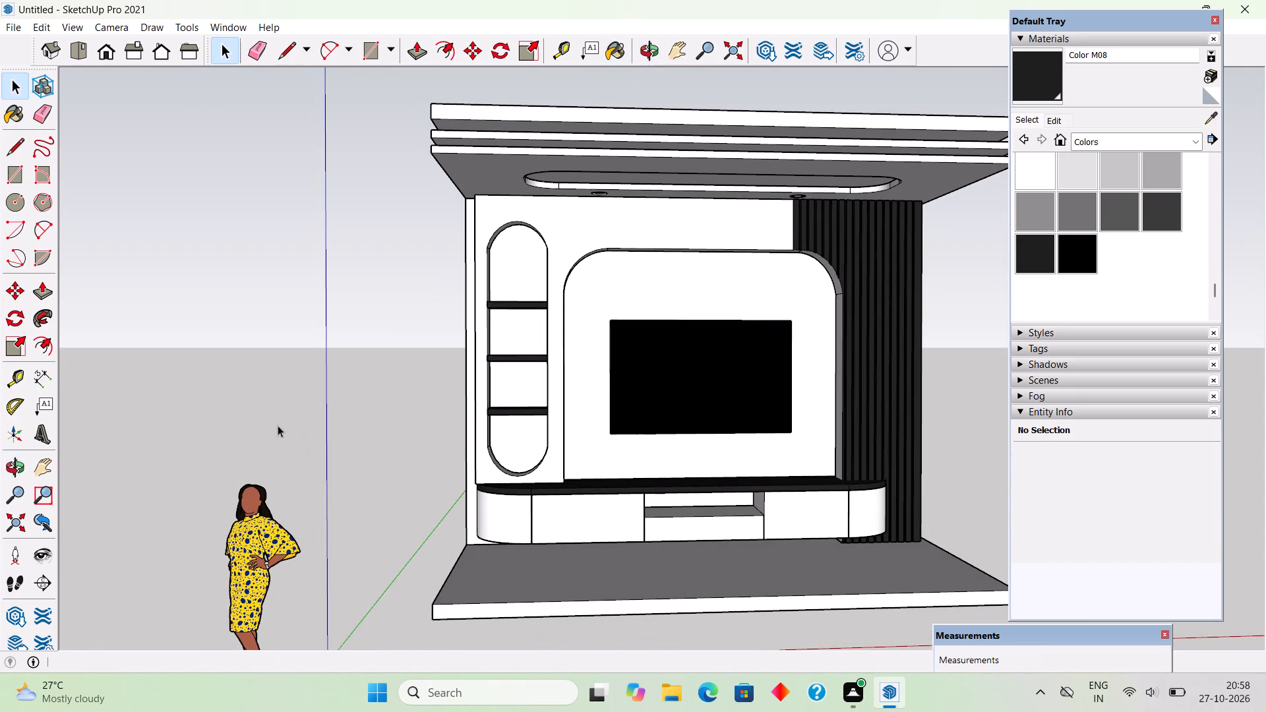
# Paint the plain wall around the niche and the arched TV panel with Color E01.
pyautogui.scroll(1, 762, 261)
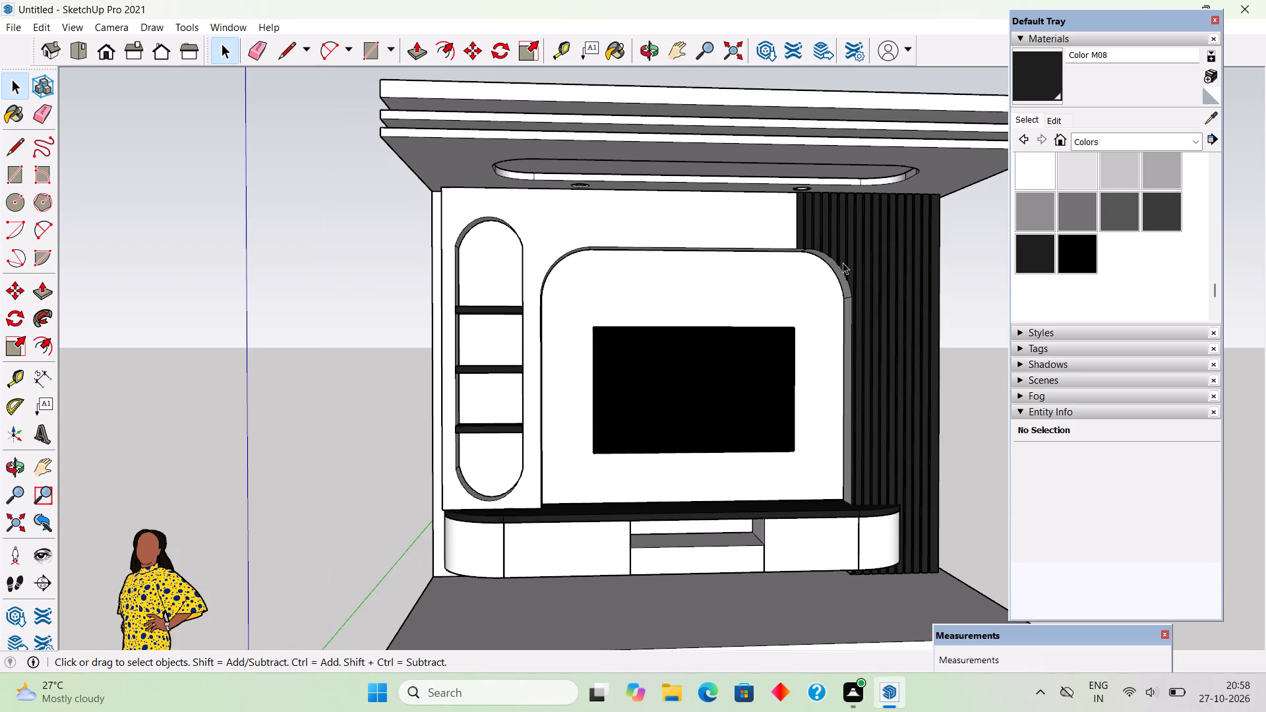
pyautogui.moveTo(833, 243); pyautogui.dragTo(827, 214, button='middle')
pyautogui.scroll(1, 818, 244)
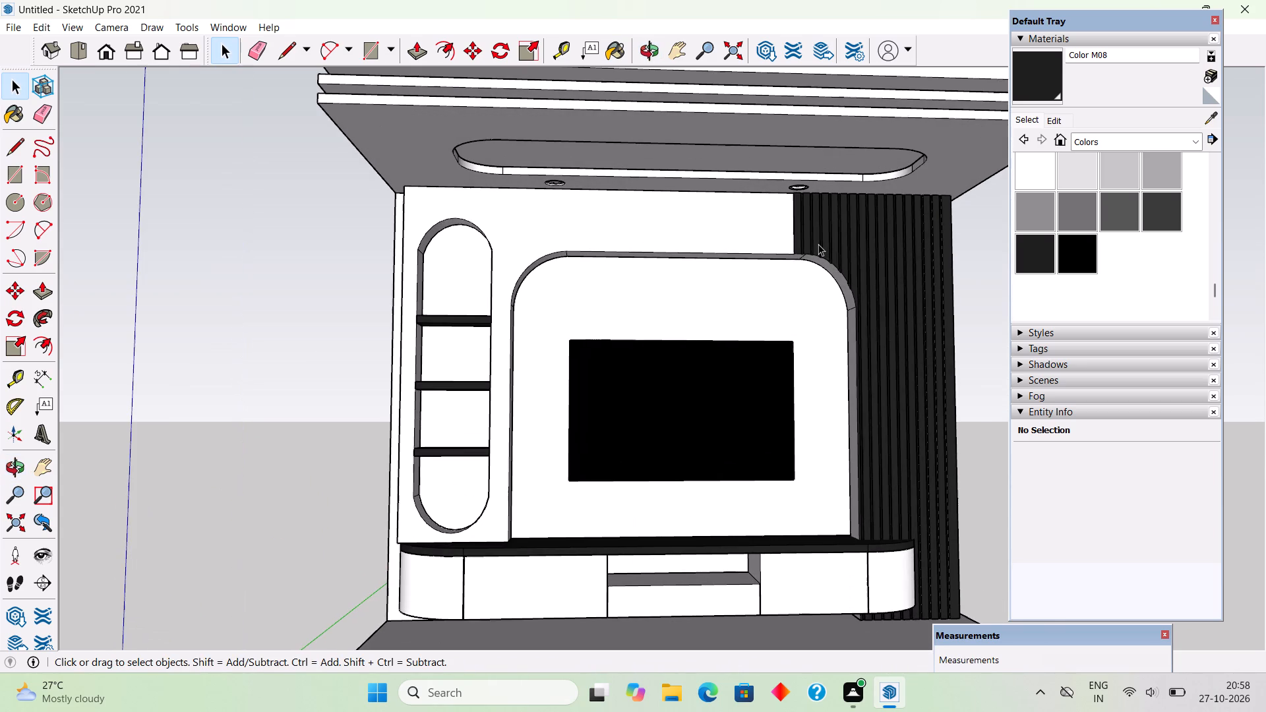
pyautogui.scroll(5, 1074, 177)
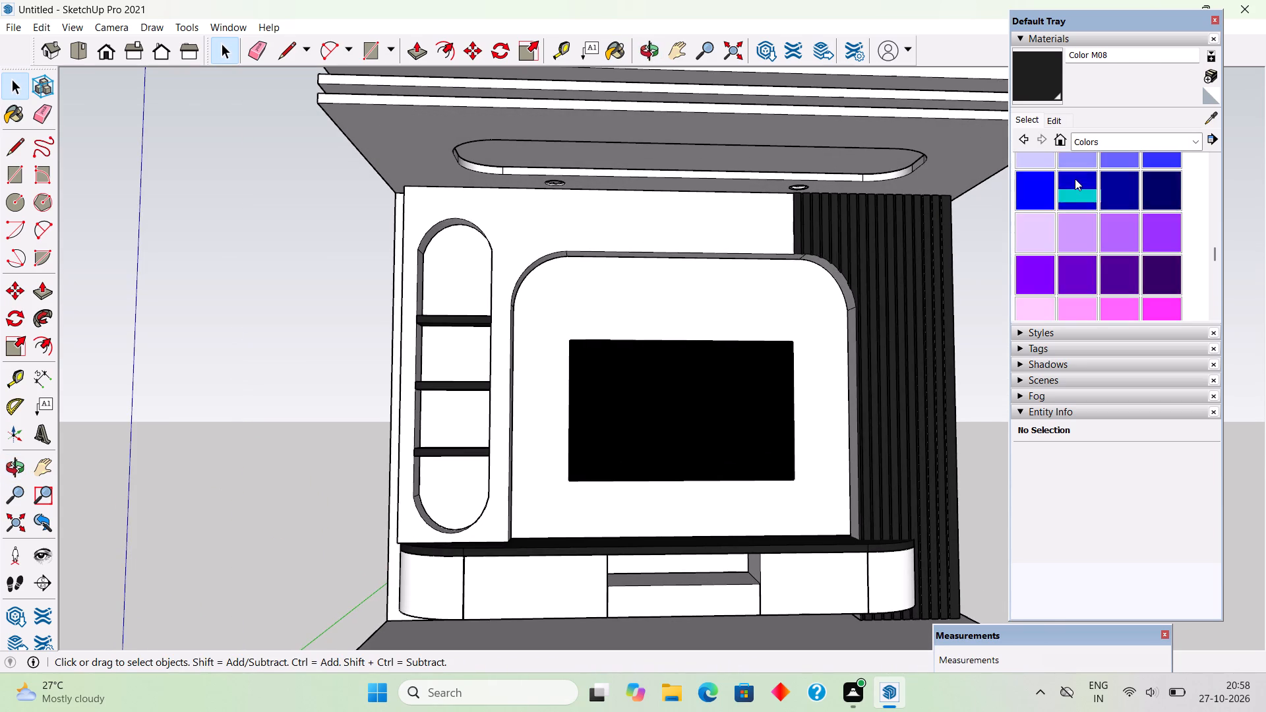
pyautogui.scroll(9, 1075, 187)
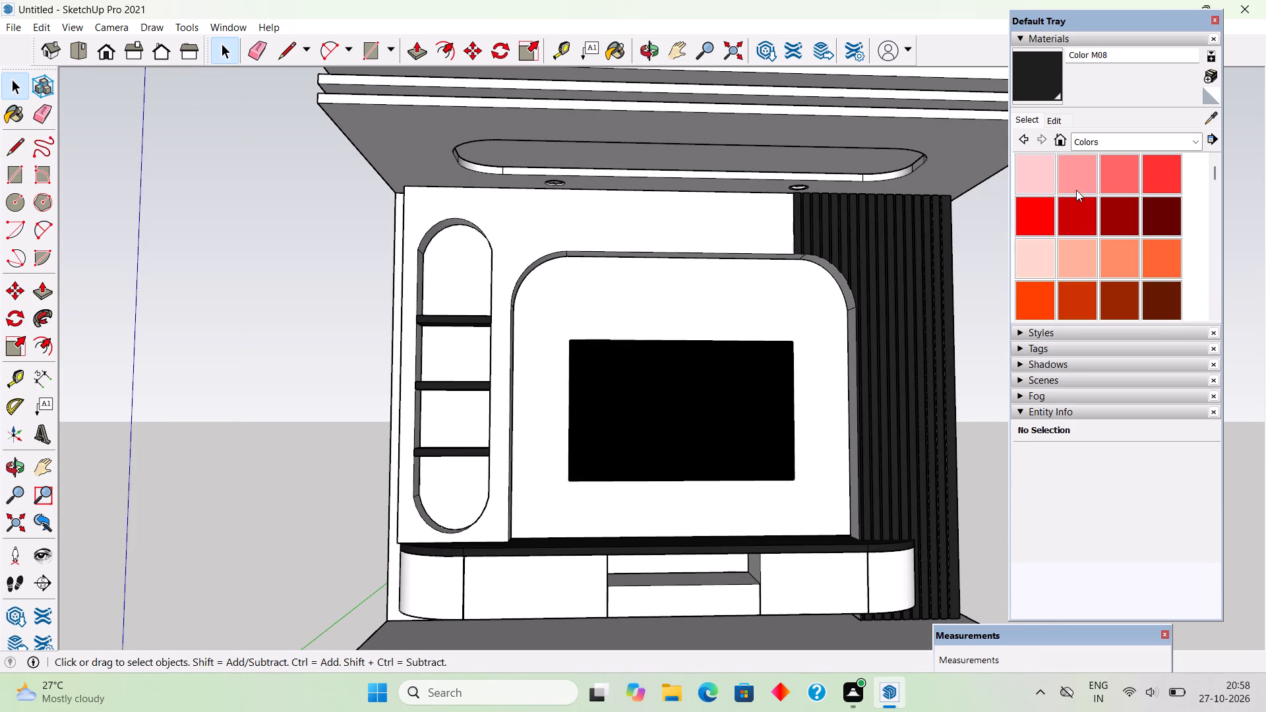
pyautogui.scroll(2, 1076, 190)
pyautogui.scroll(-3, 1076, 190)
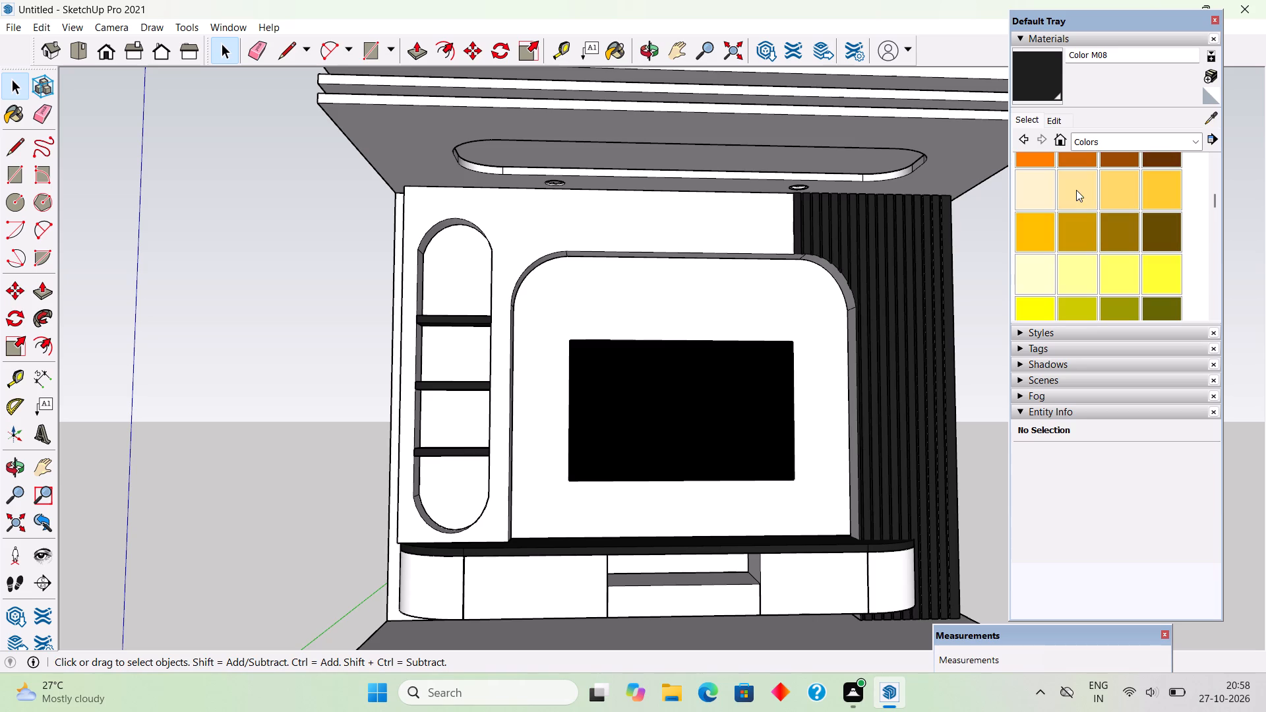
pyautogui.click(1032, 264)
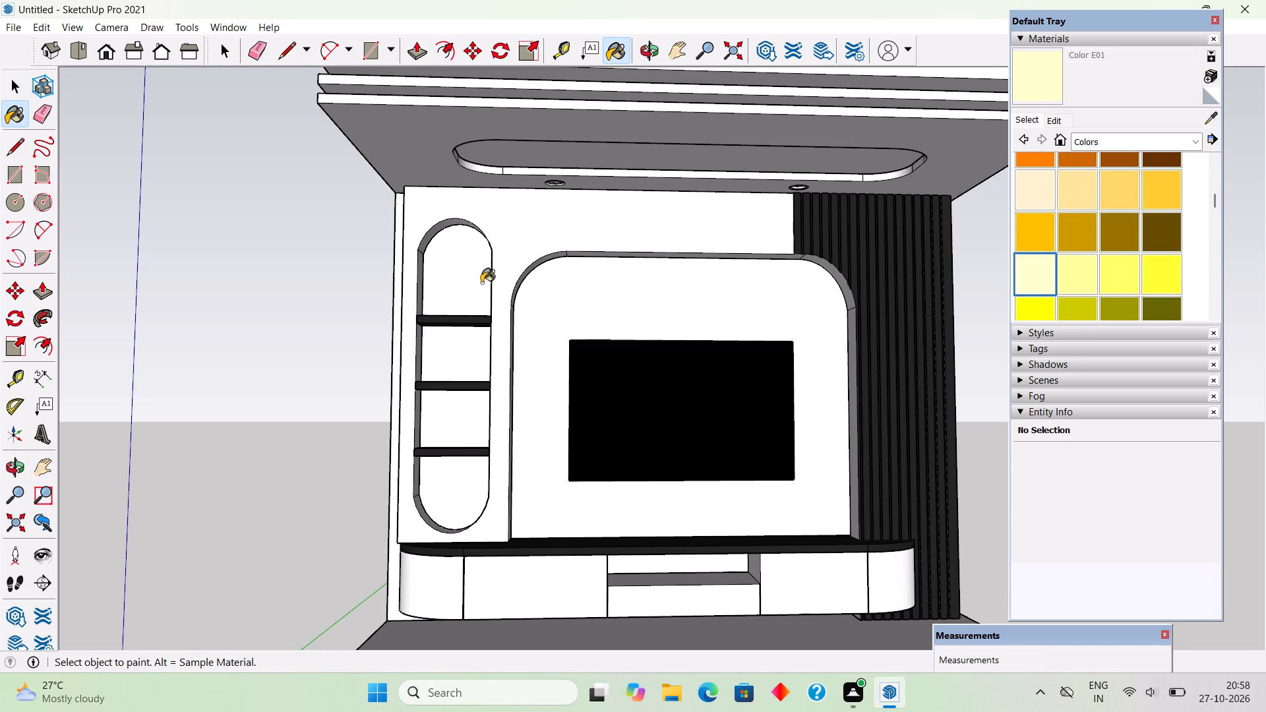
pyautogui.click(502, 264)
pyautogui.click(554, 316)
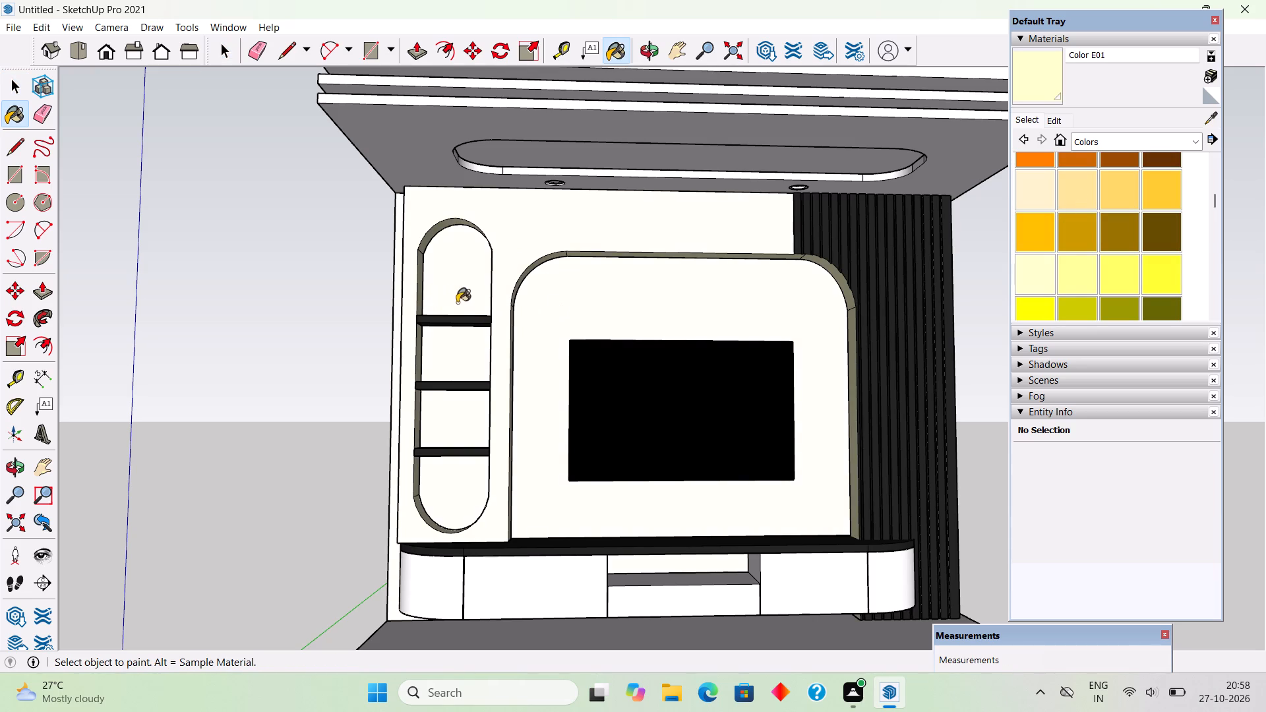
# Paint the ceiling's oval recess and the underside of the lowest ceiling layer with Color E01.
pyautogui.moveTo(464, 349); pyautogui.dragTo(578, 279, button='middle')
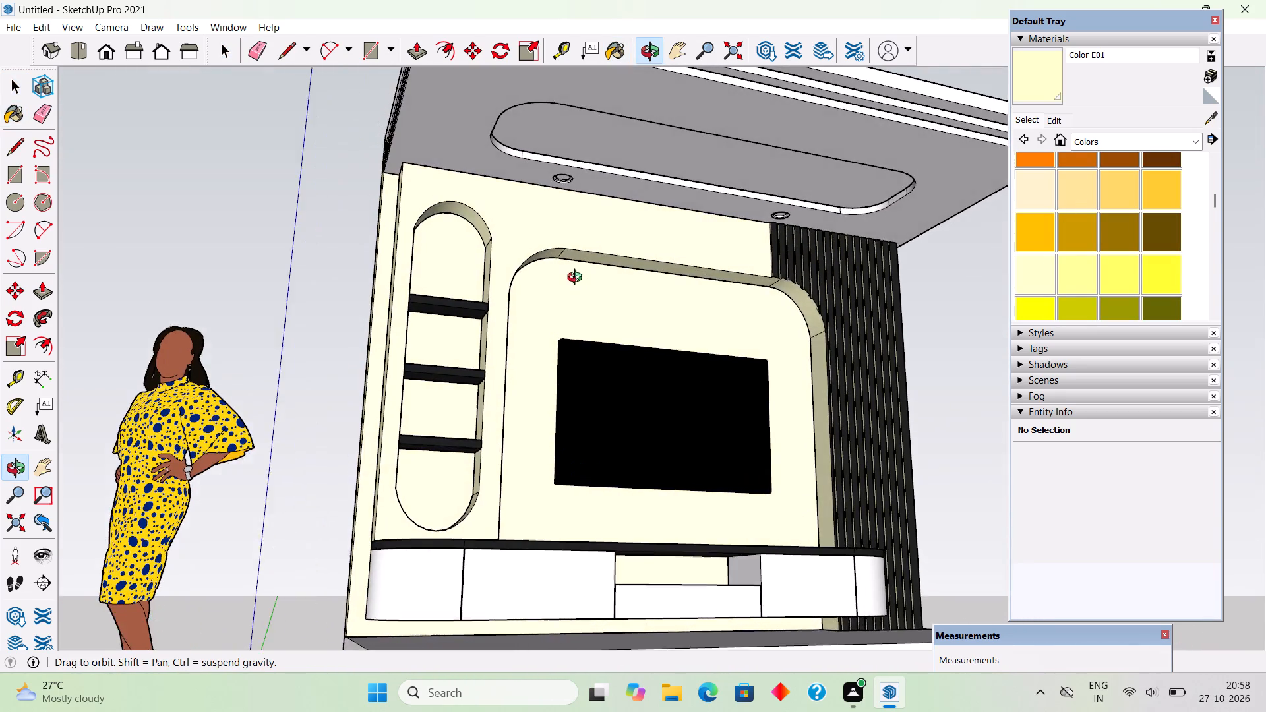
pyautogui.moveTo(578, 279); pyautogui.dragTo(574, 256, button='middle')
pyautogui.click(595, 140)
pyautogui.click(595, 191)
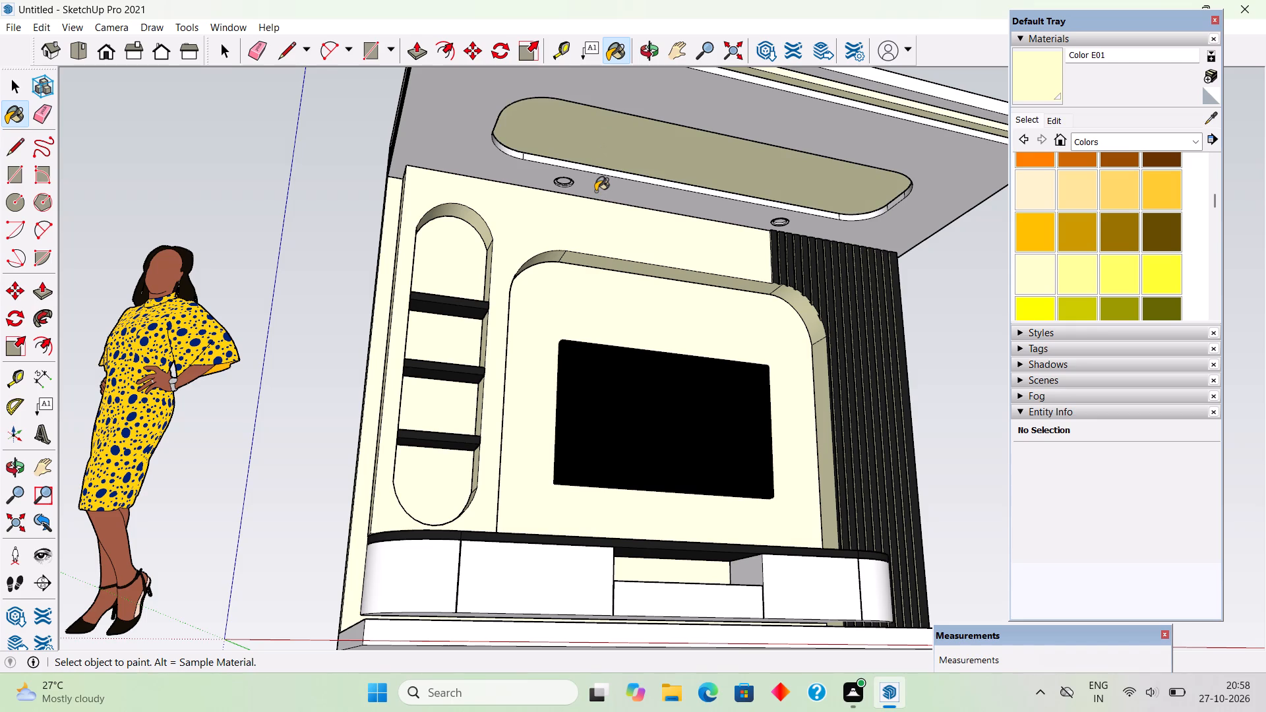
pyautogui.moveTo(669, 243); pyautogui.dragTo(639, 259, button='middle')
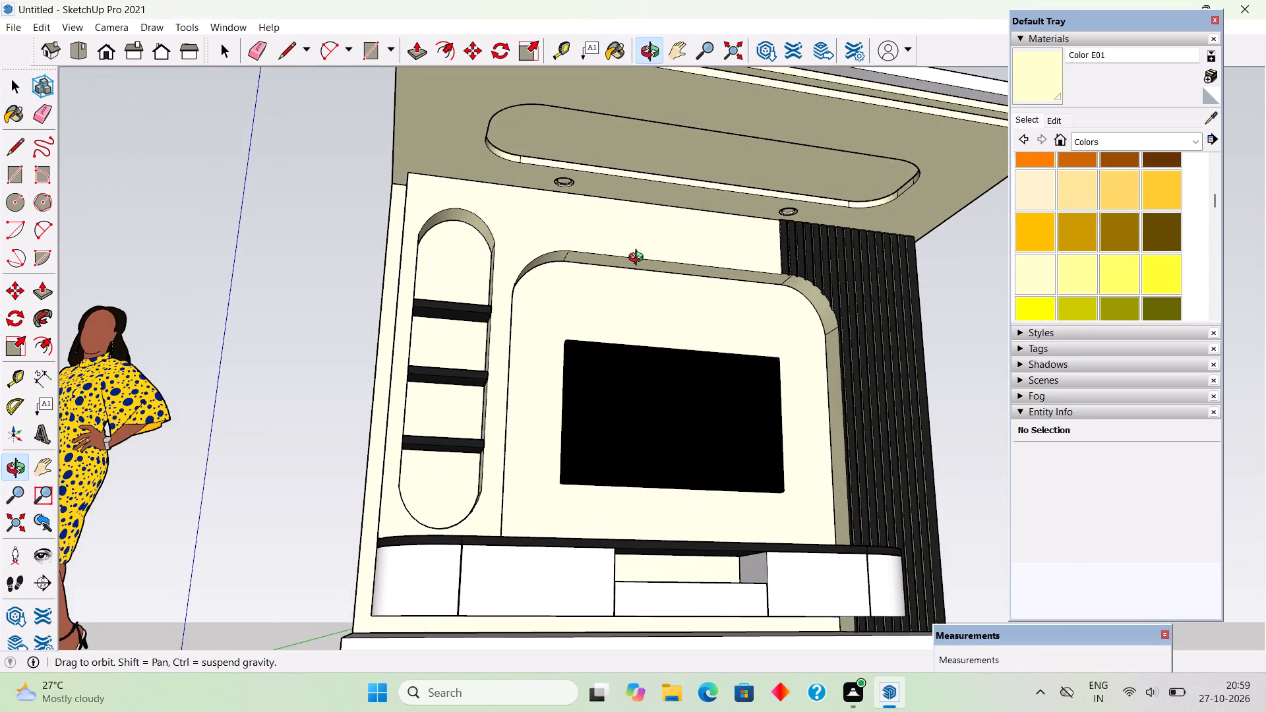
pyautogui.moveTo(639, 259); pyautogui.dragTo(635, 145, button='middle')
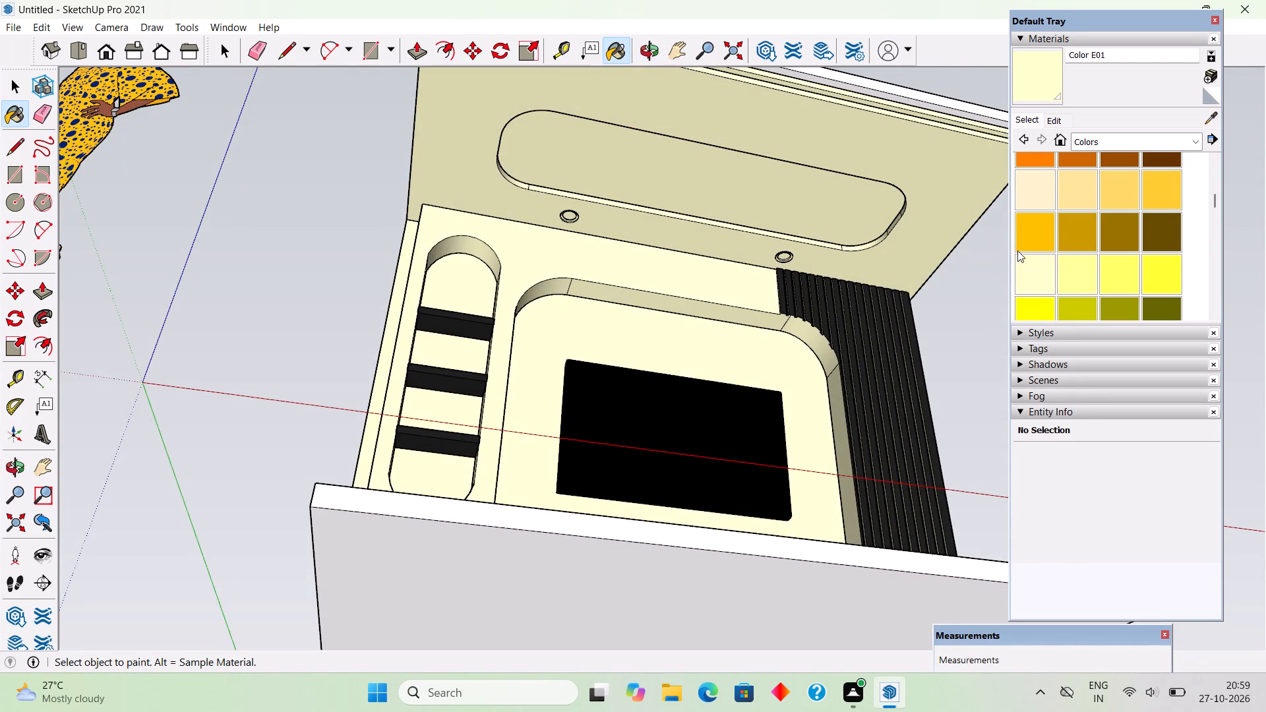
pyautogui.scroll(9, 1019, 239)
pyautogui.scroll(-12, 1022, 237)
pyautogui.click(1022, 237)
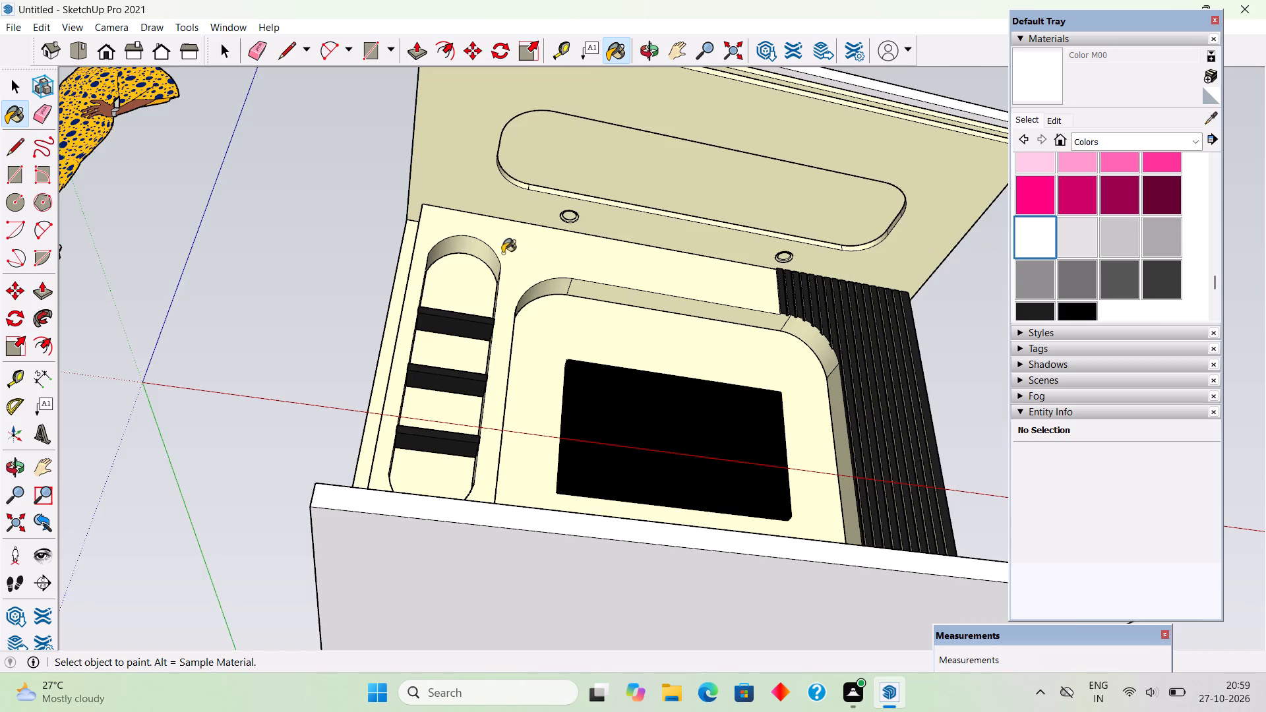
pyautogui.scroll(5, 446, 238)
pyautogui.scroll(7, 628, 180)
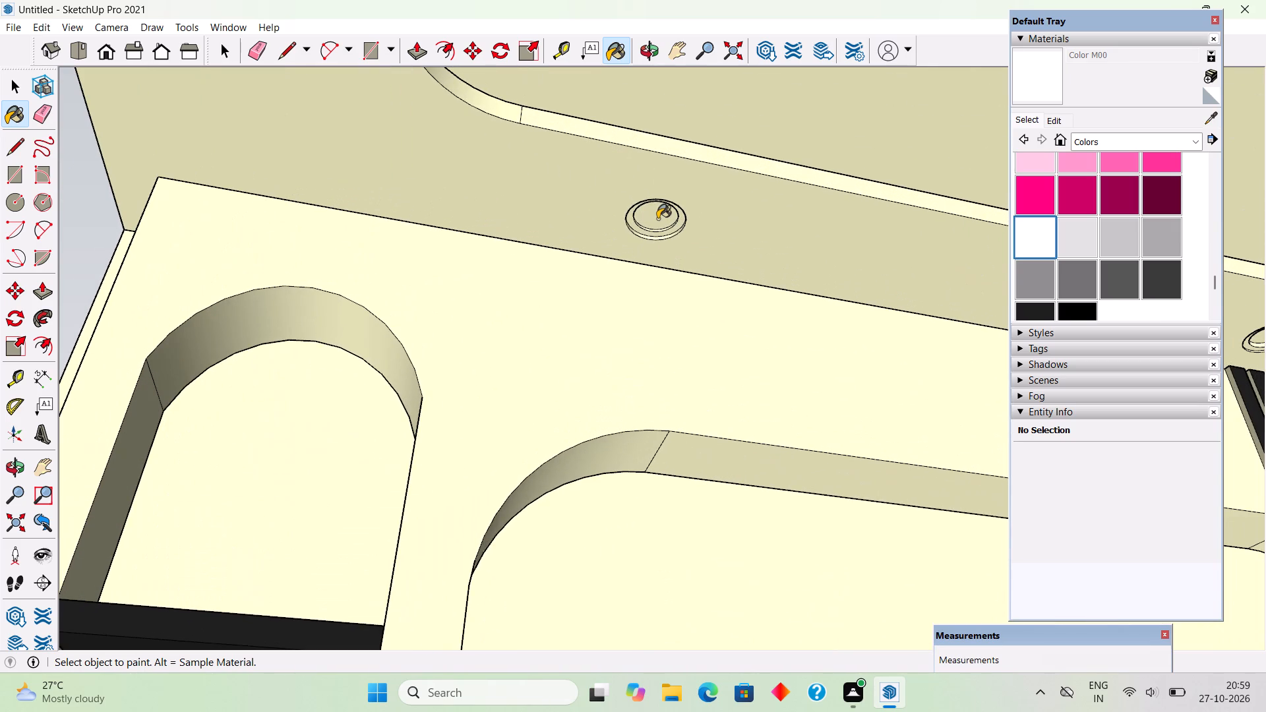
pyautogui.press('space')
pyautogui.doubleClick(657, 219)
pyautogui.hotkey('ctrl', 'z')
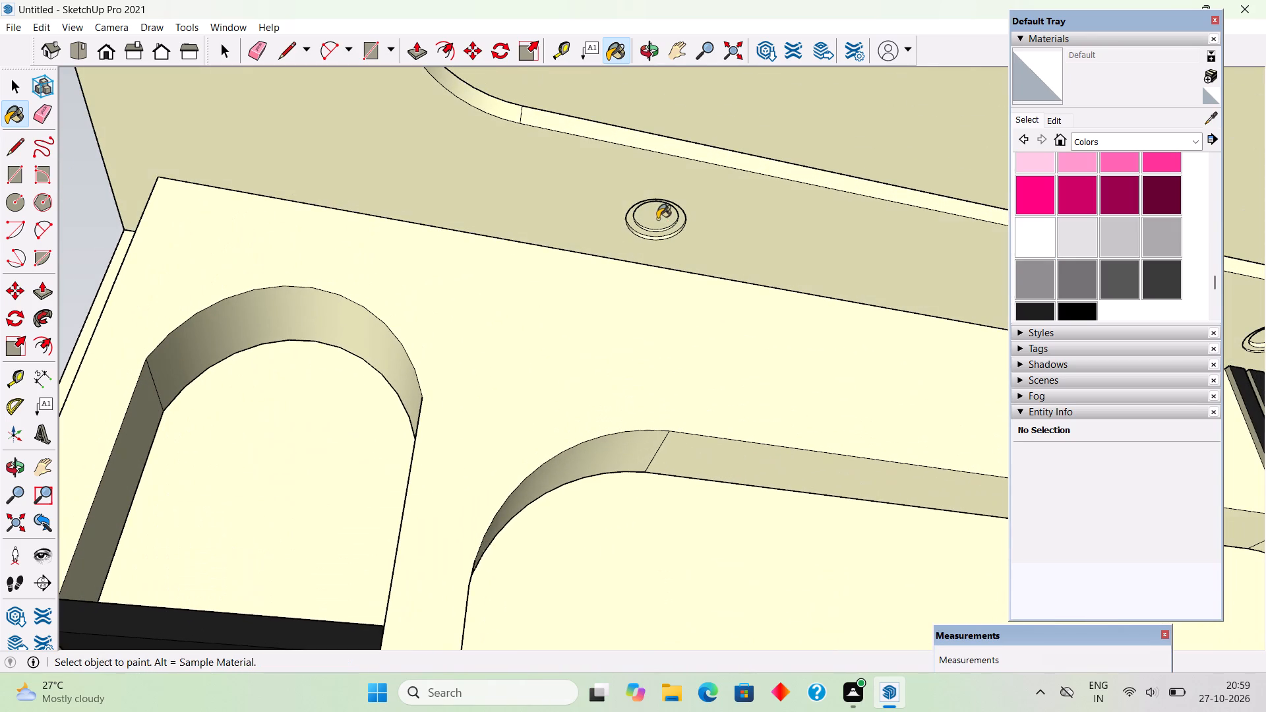
# Open the ceiling group and paint the disc, ring and side faces of the spotlight nearest the niche with Color M00.
pyautogui.press('space')
pyautogui.tripleClick(657, 219)
pyautogui.scroll(5, 657, 219)
pyautogui.click(657, 219)
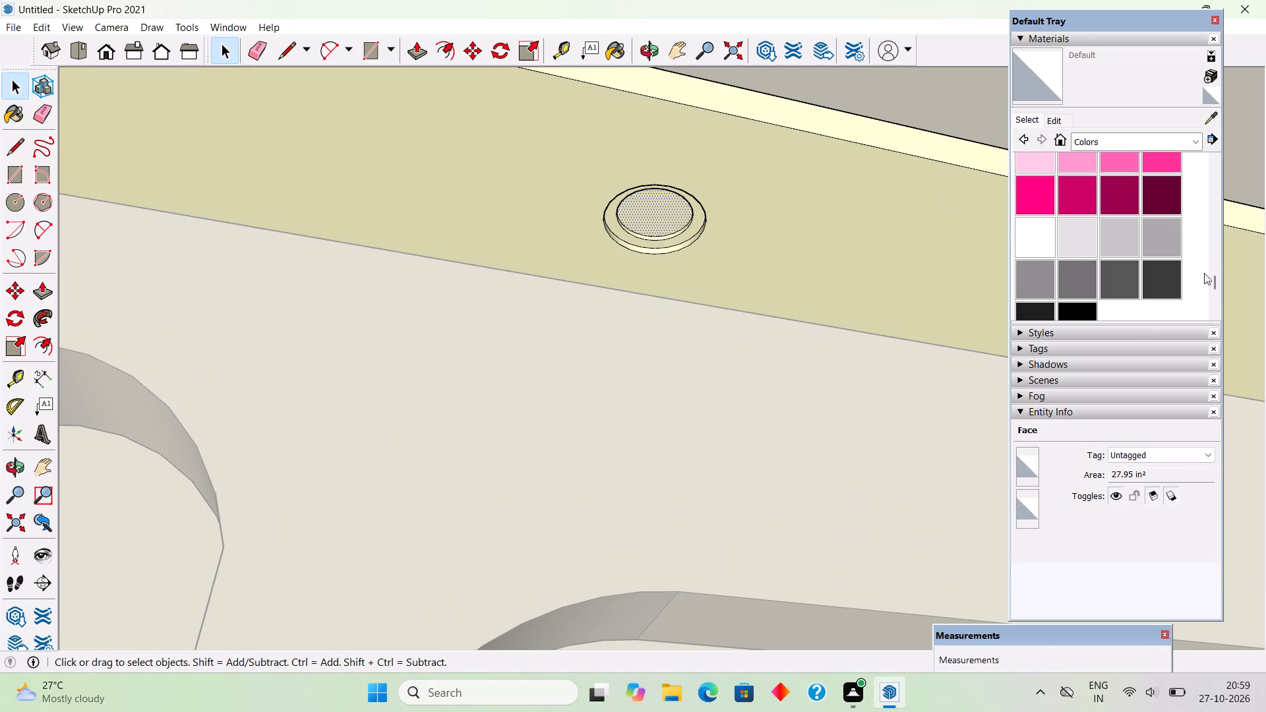
pyautogui.click(1045, 237)
pyautogui.scroll(4, 657, 228)
pyautogui.click(656, 209)
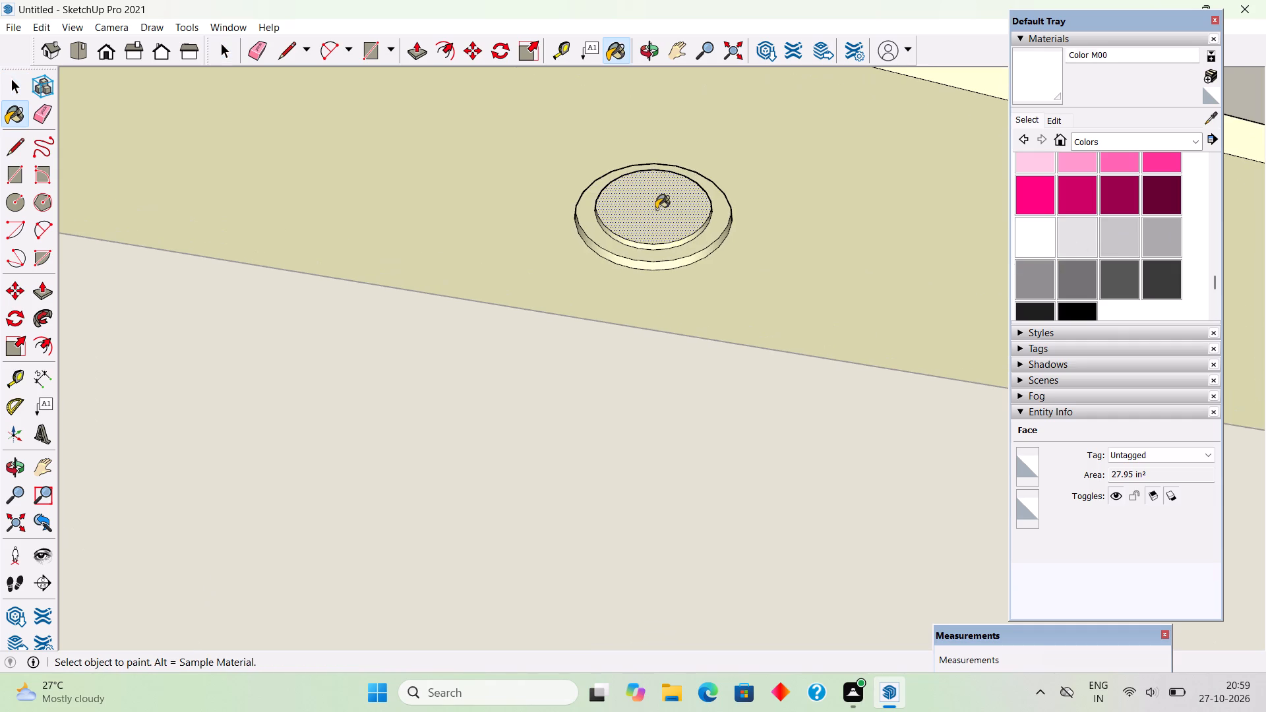
pyautogui.scroll(5, 660, 245)
pyautogui.click(661, 245)
pyautogui.click(671, 258)
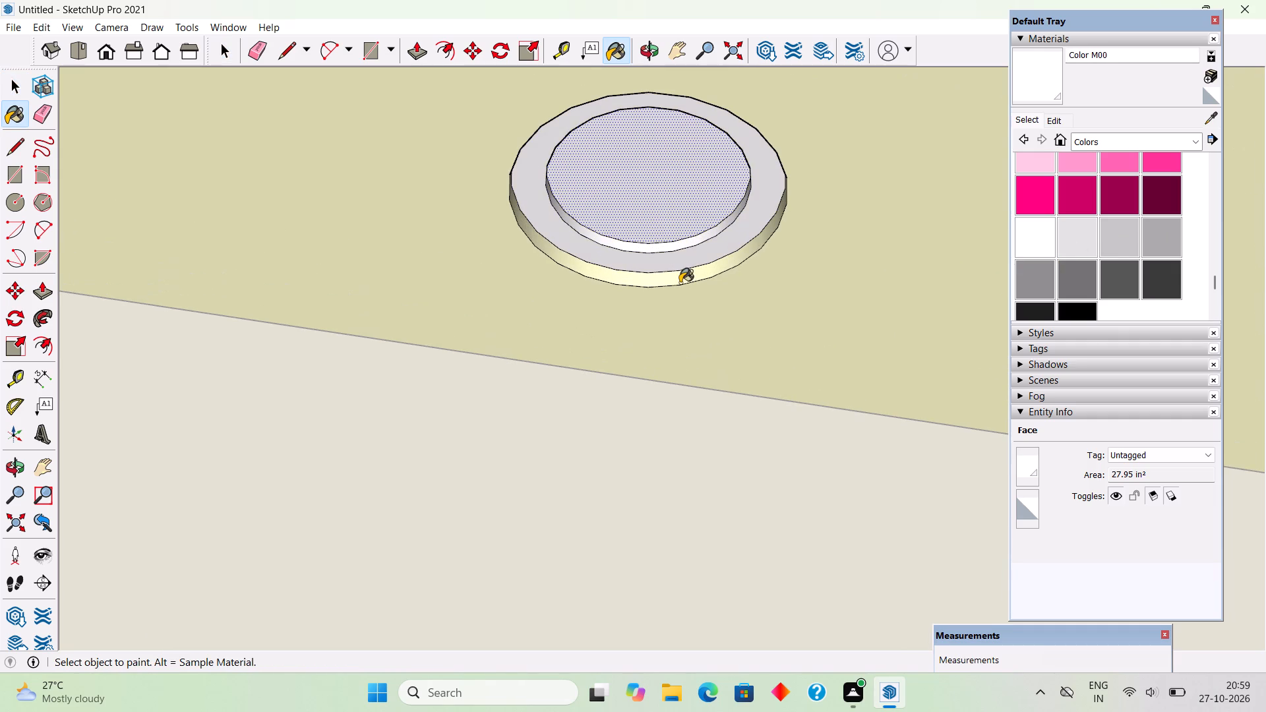
pyautogui.click(680, 282)
pyautogui.scroll(-9, 595, 274)
pyautogui.scroll(-2, 443, 283)
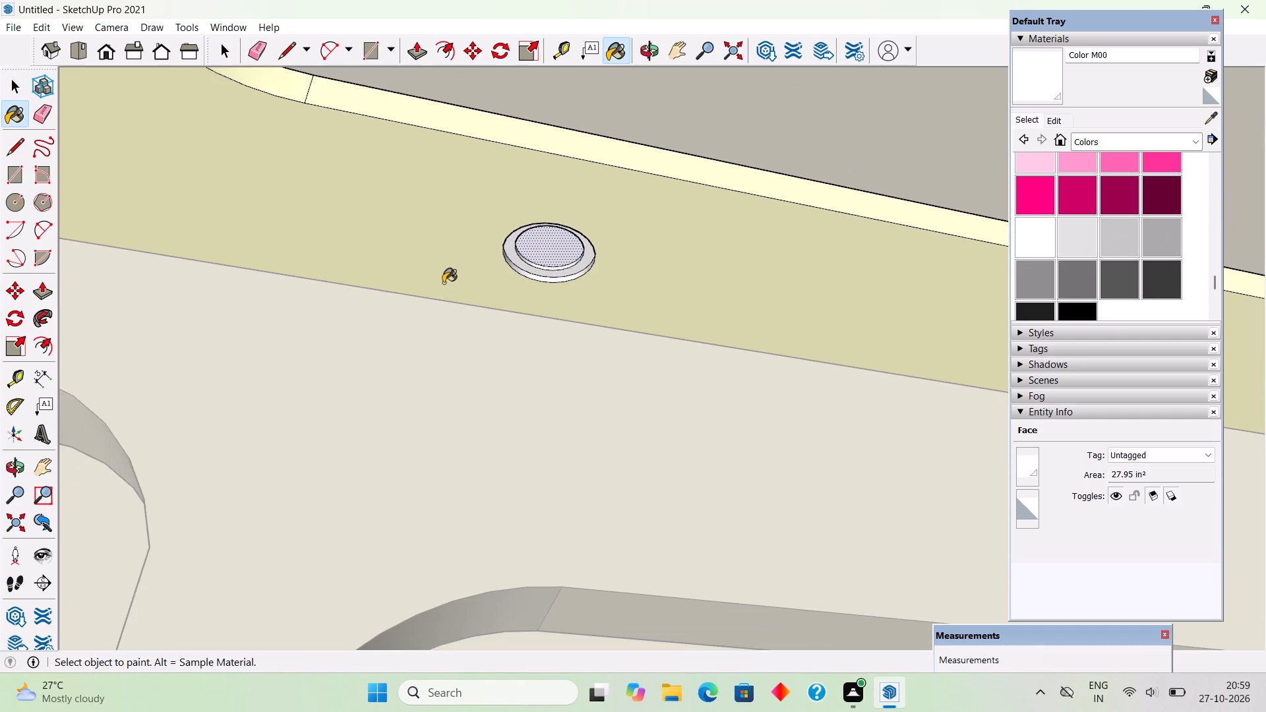
# Paint the disc, ring and side faces of the spotlight beside the dark strips with Color M00, and close the ceiling group.
pyautogui.scroll(-2, 443, 283)
pyautogui.scroll(-10, 369, 287)
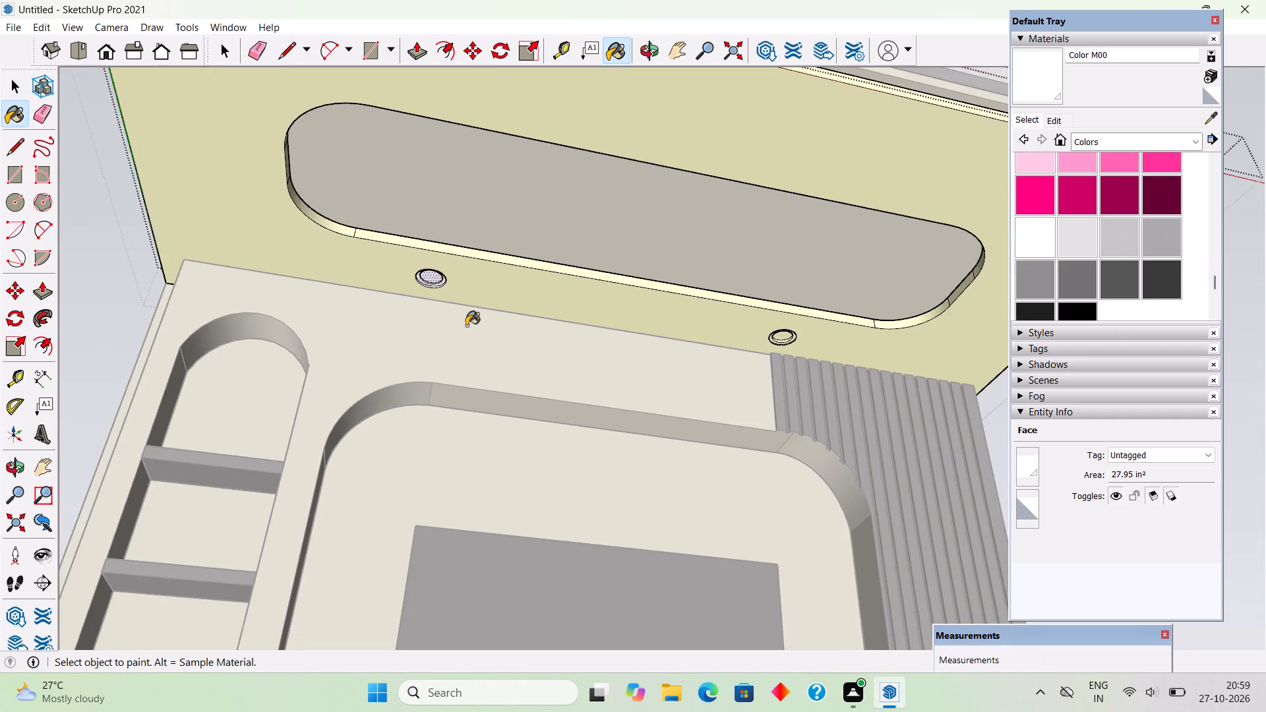
pyautogui.scroll(20, 811, 327)
pyautogui.scroll(1, 811, 327)
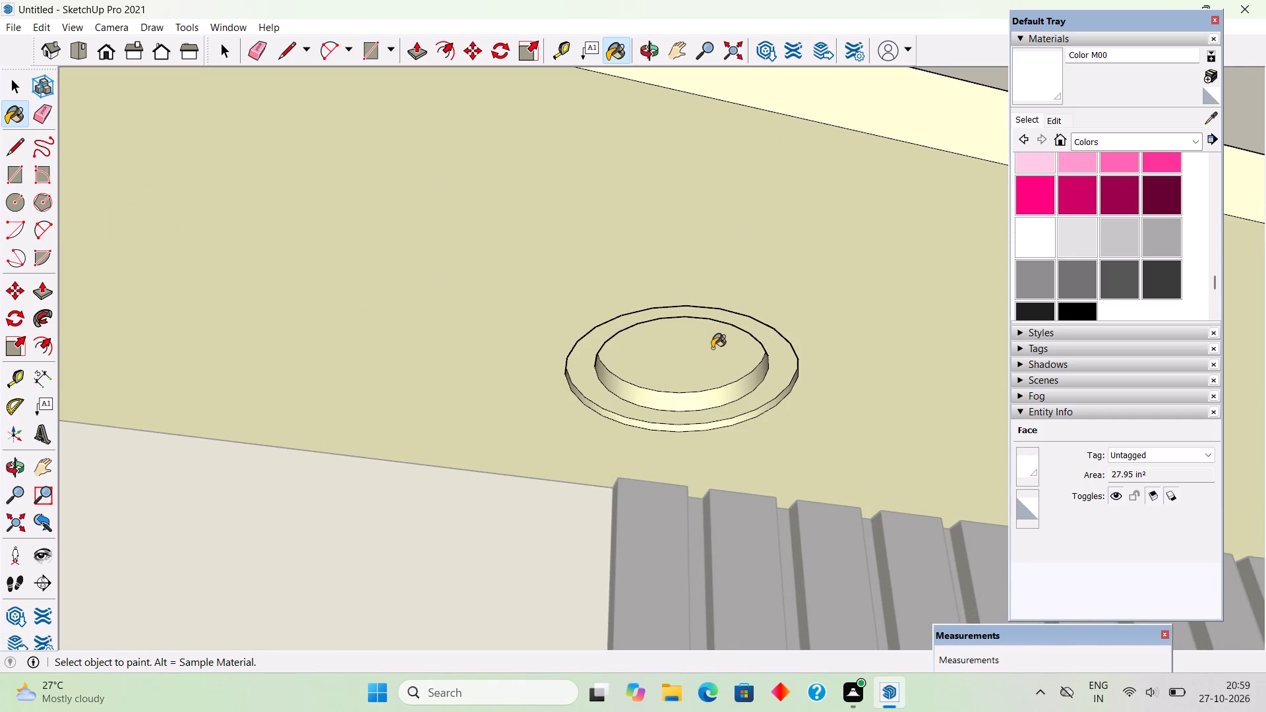
pyautogui.click(712, 348)
pyautogui.scroll(4, 698, 376)
pyautogui.click(707, 406)
pyautogui.click(717, 435)
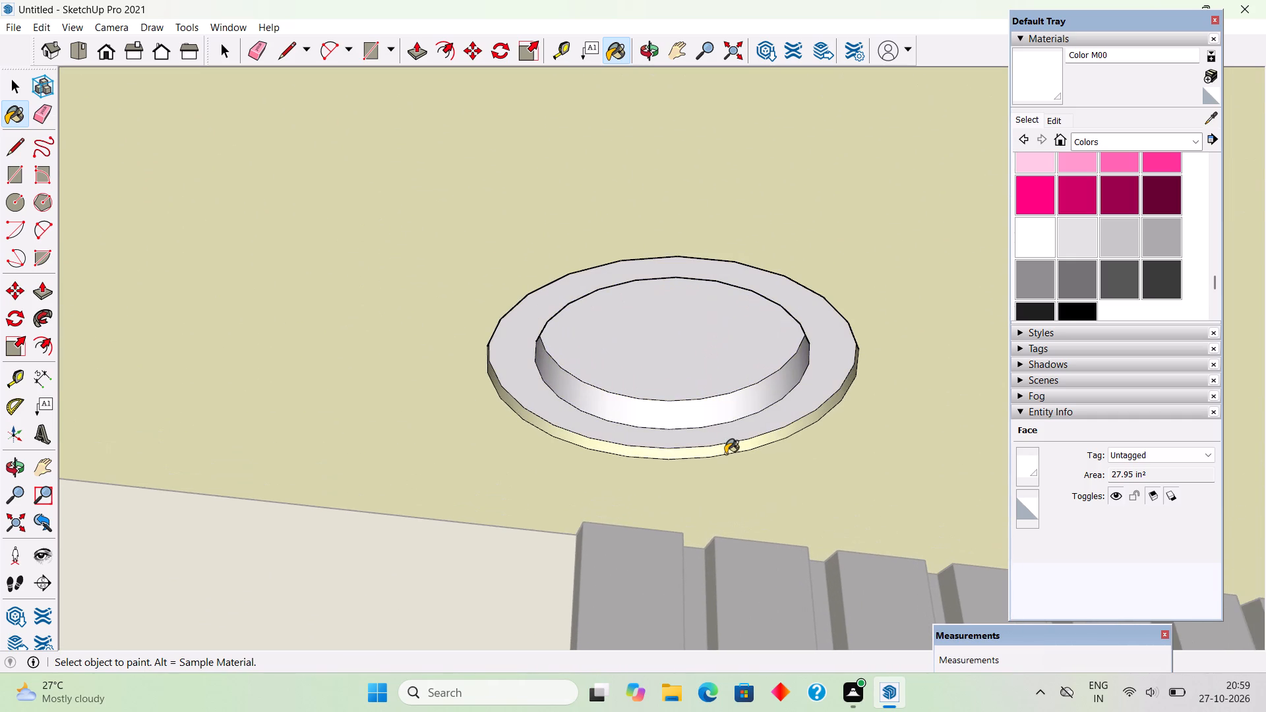
pyautogui.click(725, 454)
pyautogui.click(725, 445)
pyautogui.scroll(-6, 728, 437)
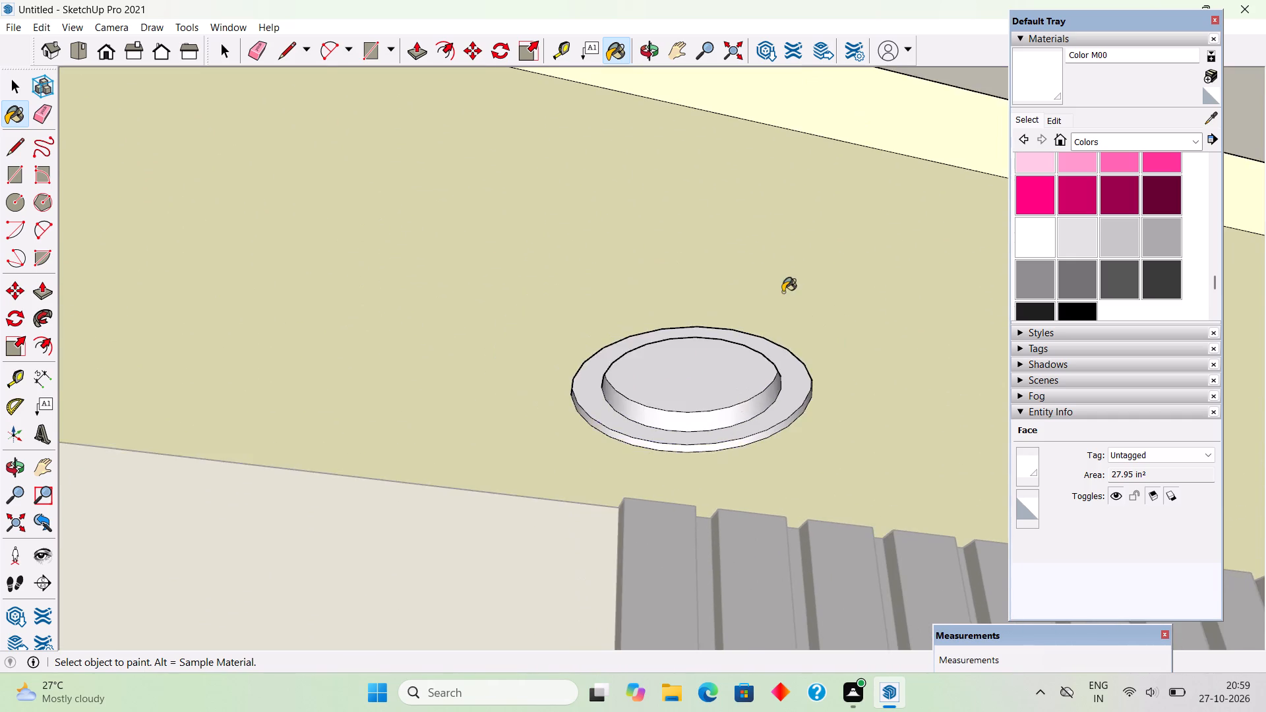
pyautogui.scroll(-20, 783, 292)
pyautogui.scroll(-10, 783, 292)
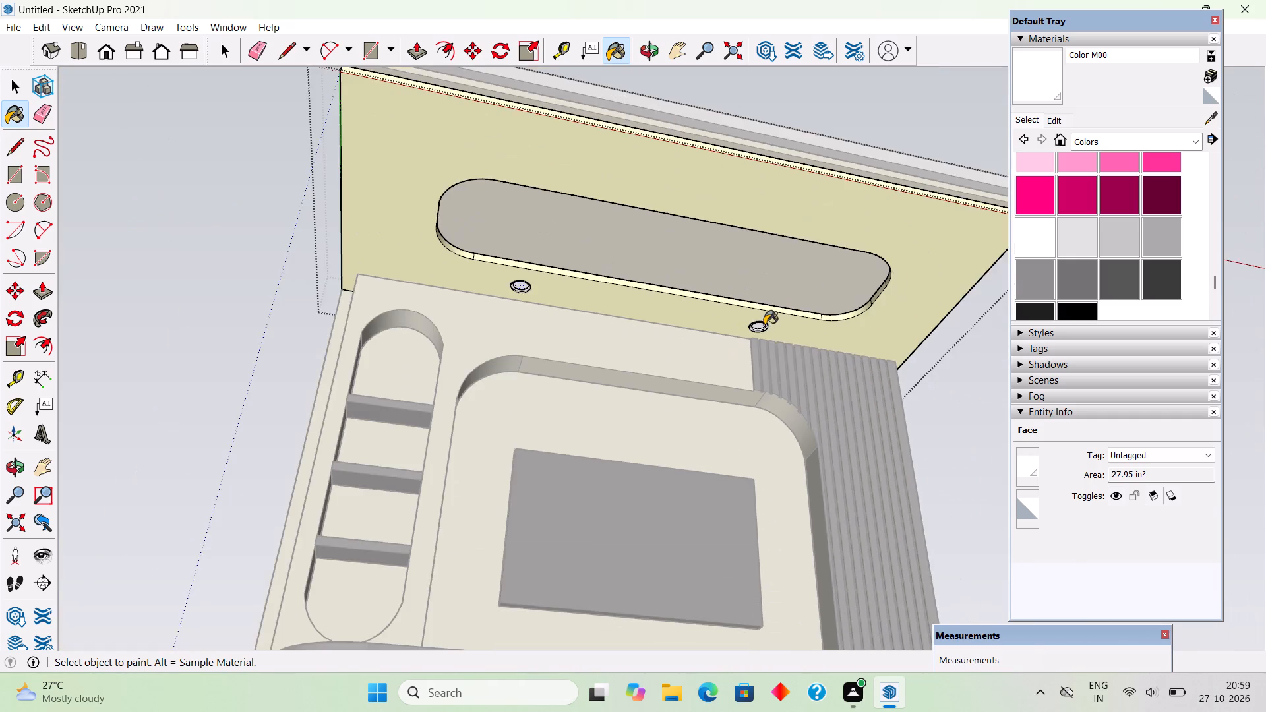
pyautogui.press('space')
pyautogui.scroll(-6, 764, 325)
pyautogui.click(919, 443)
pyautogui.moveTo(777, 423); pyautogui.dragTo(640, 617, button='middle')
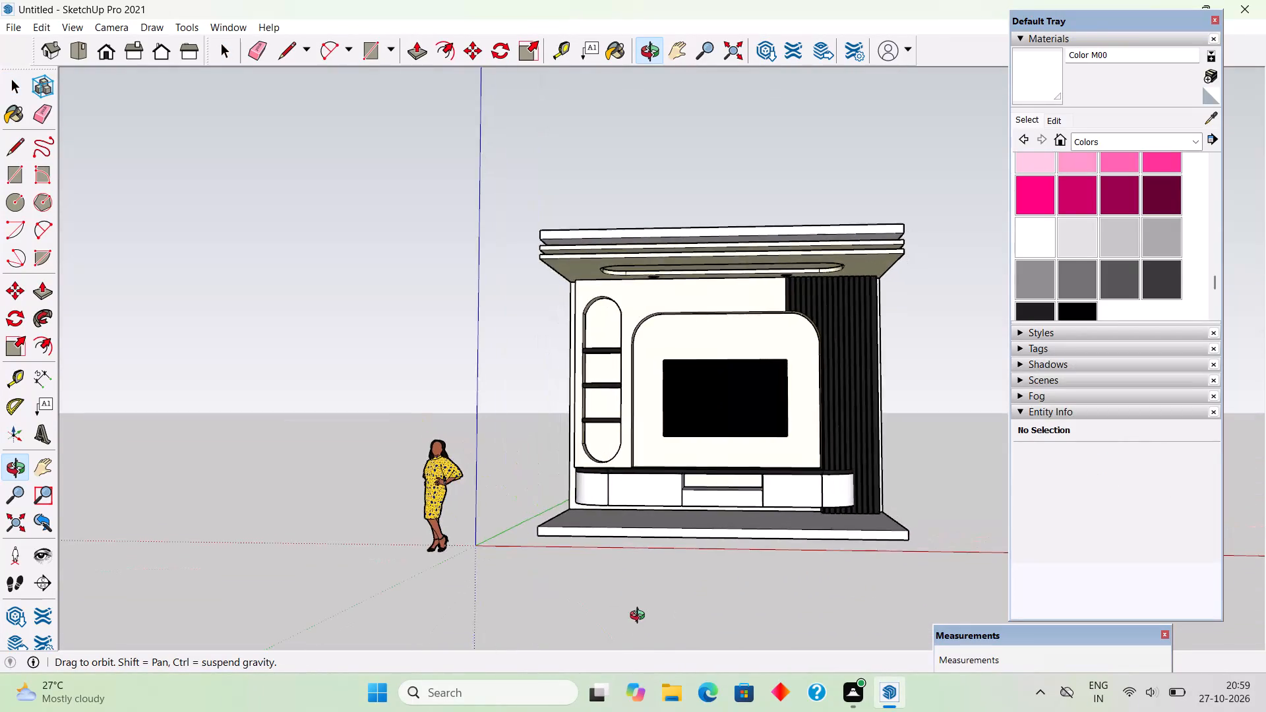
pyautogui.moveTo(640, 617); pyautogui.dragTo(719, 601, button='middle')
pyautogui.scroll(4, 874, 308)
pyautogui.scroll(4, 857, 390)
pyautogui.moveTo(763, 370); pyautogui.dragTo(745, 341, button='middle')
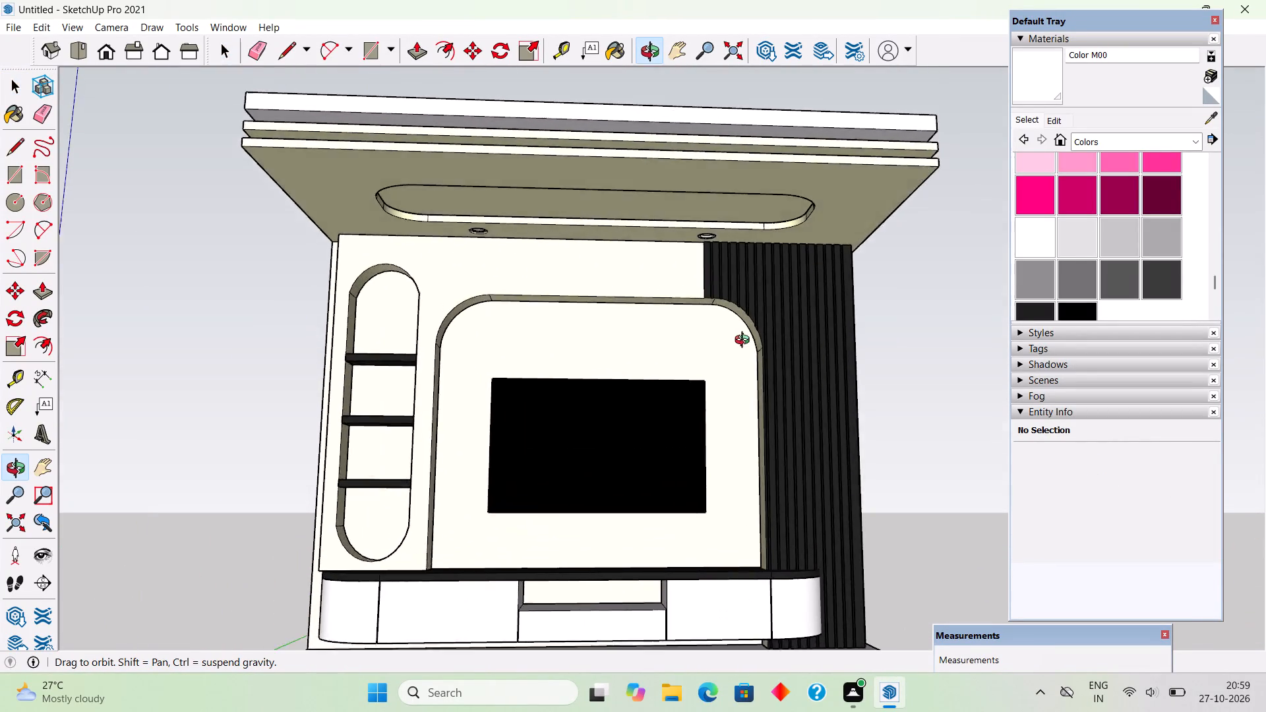
# Repaint the arched TV panel, niche back and the plain wall around them with Color M00.
pyautogui.moveTo(745, 341); pyautogui.dragTo(746, 316, button='middle')
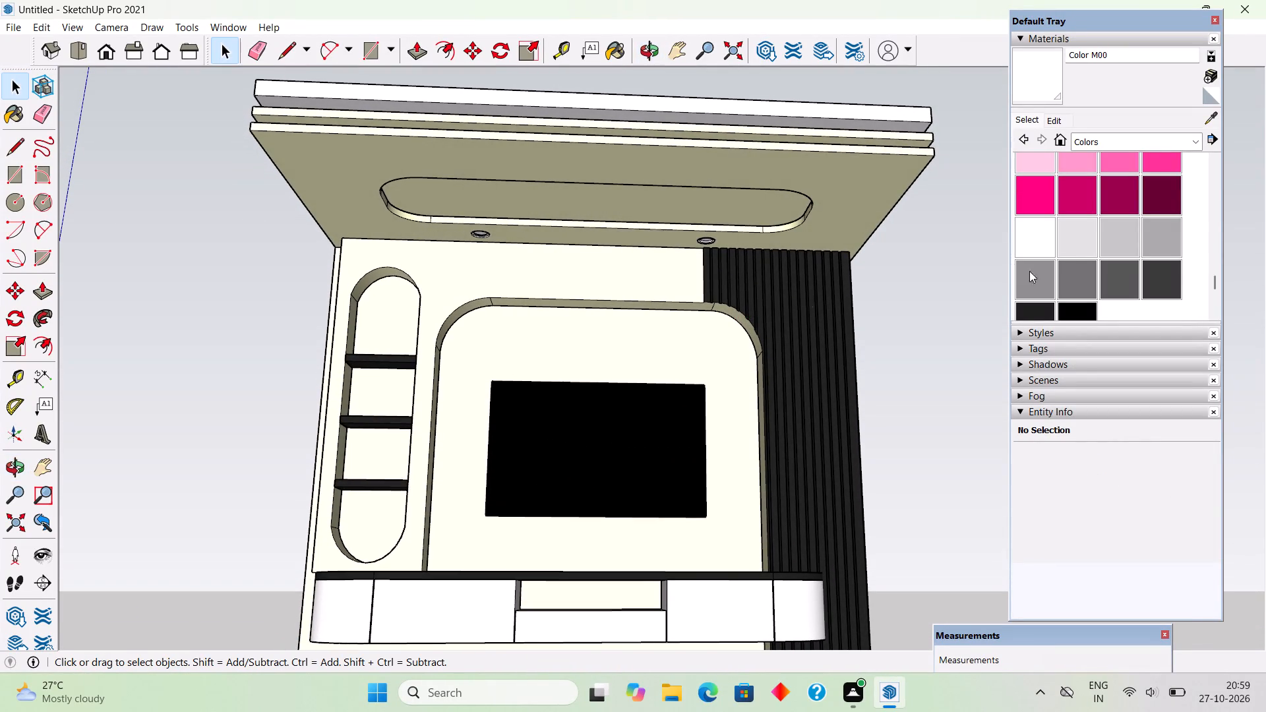
pyautogui.click(1047, 233)
pyautogui.click(695, 370)
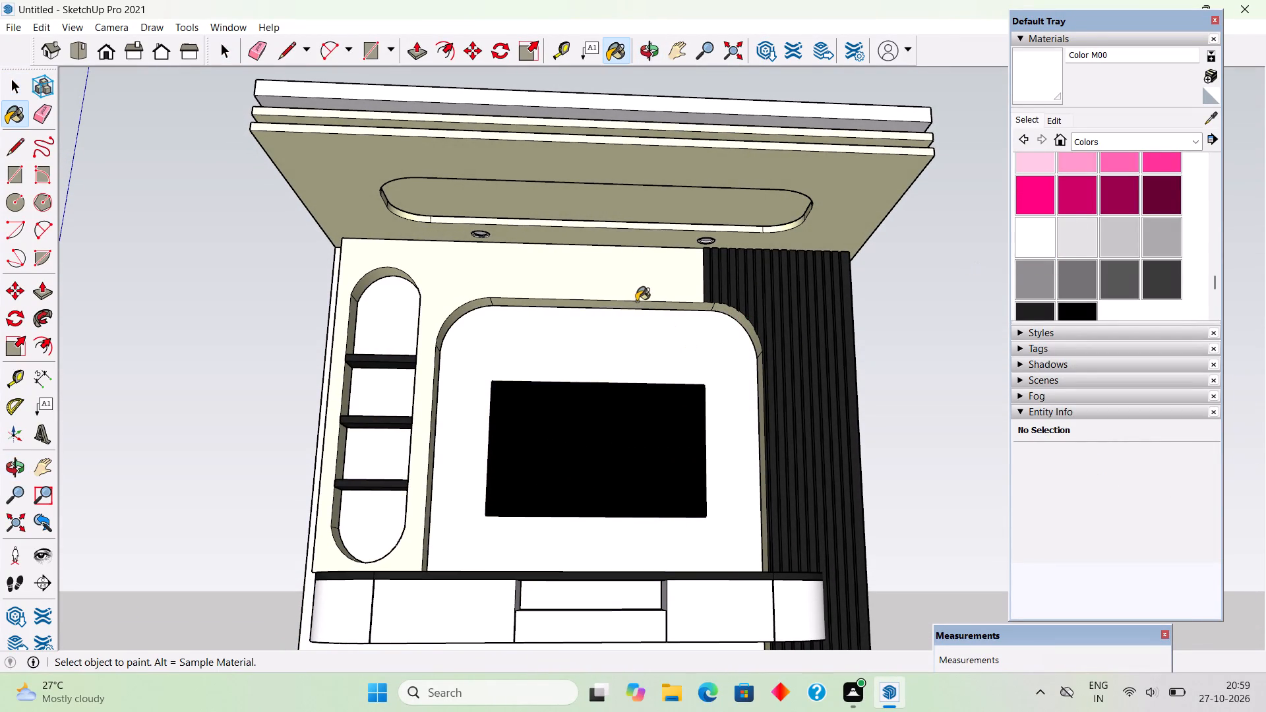
pyautogui.click(636, 296)
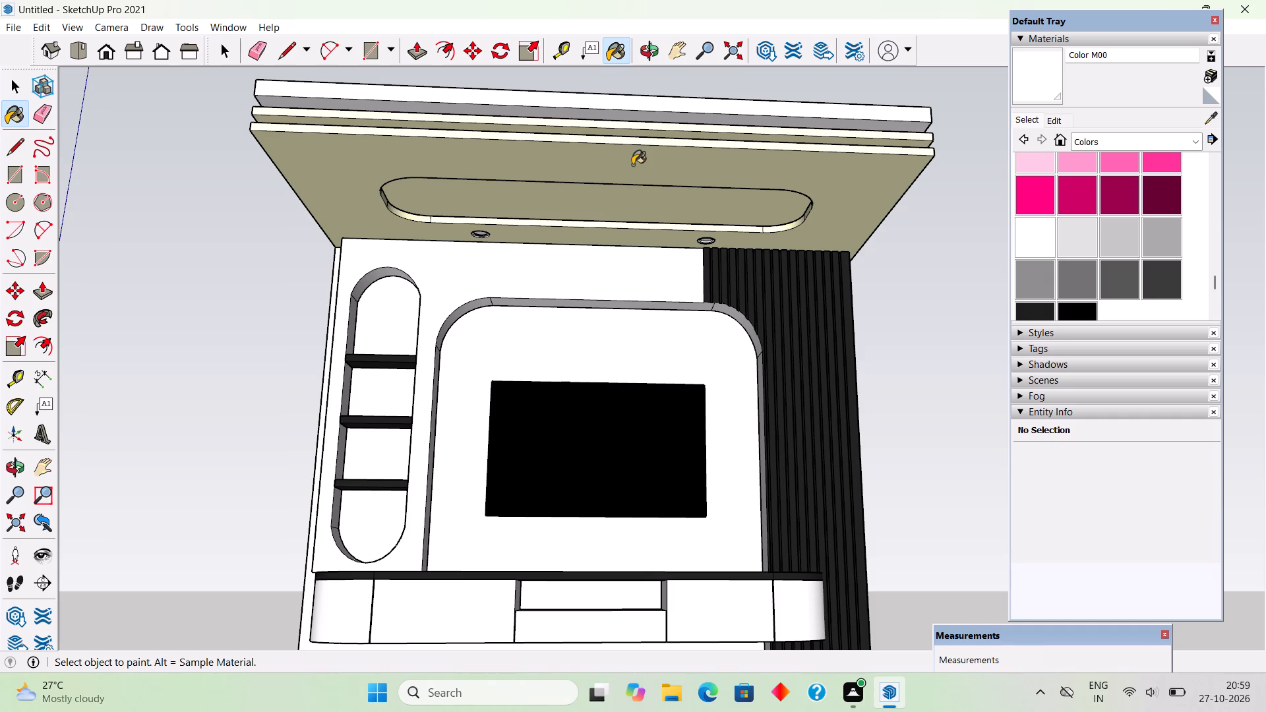
pyautogui.moveTo(697, 212); pyautogui.dragTo(713, 210, button='middle')
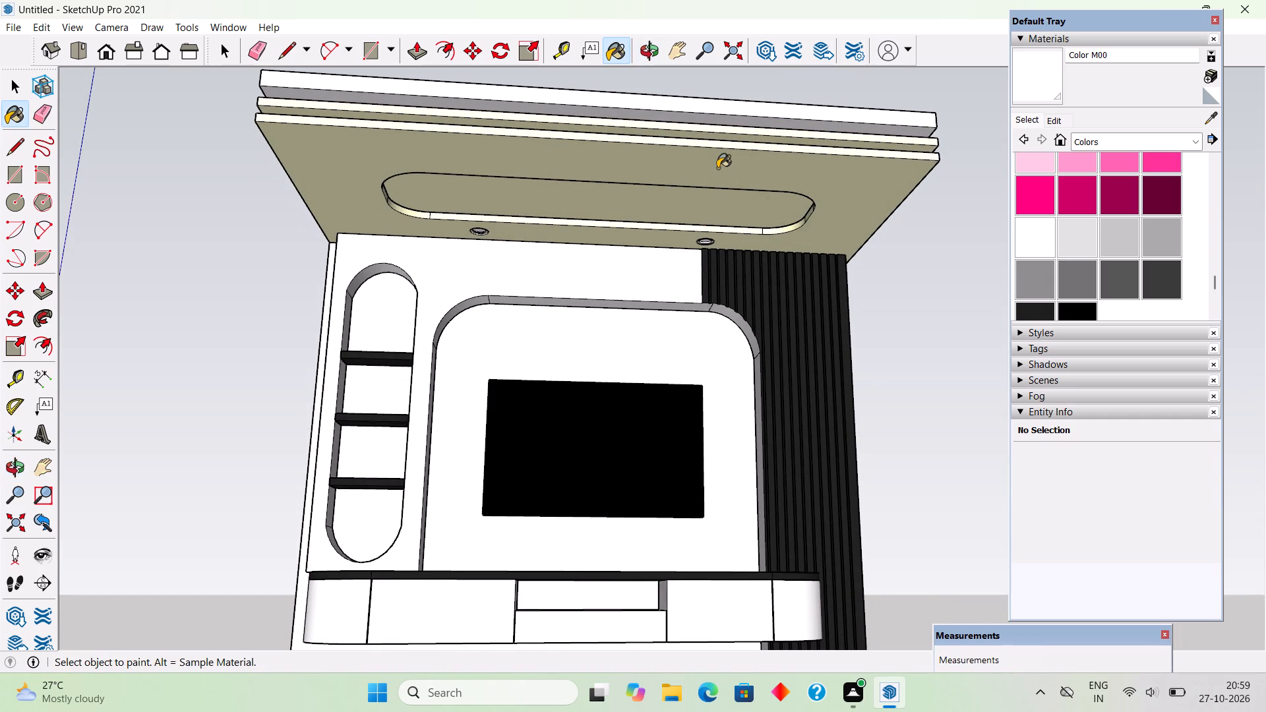
pyautogui.press('space')
# Examine the repainted wall unit from the front, including the niche, TV panel, console, dark strips and ceiling.
pyautogui.scroll(-4, 762, 303)
pyautogui.moveTo(760, 388); pyautogui.dragTo(756, 514, button='middle')
pyautogui.scroll(4, 568, 525)
pyautogui.scroll(2, 719, 576)
pyautogui.moveTo(761, 525); pyautogui.dragTo(724, 469, button='middle')
pyautogui.scroll(-2, 724, 469)
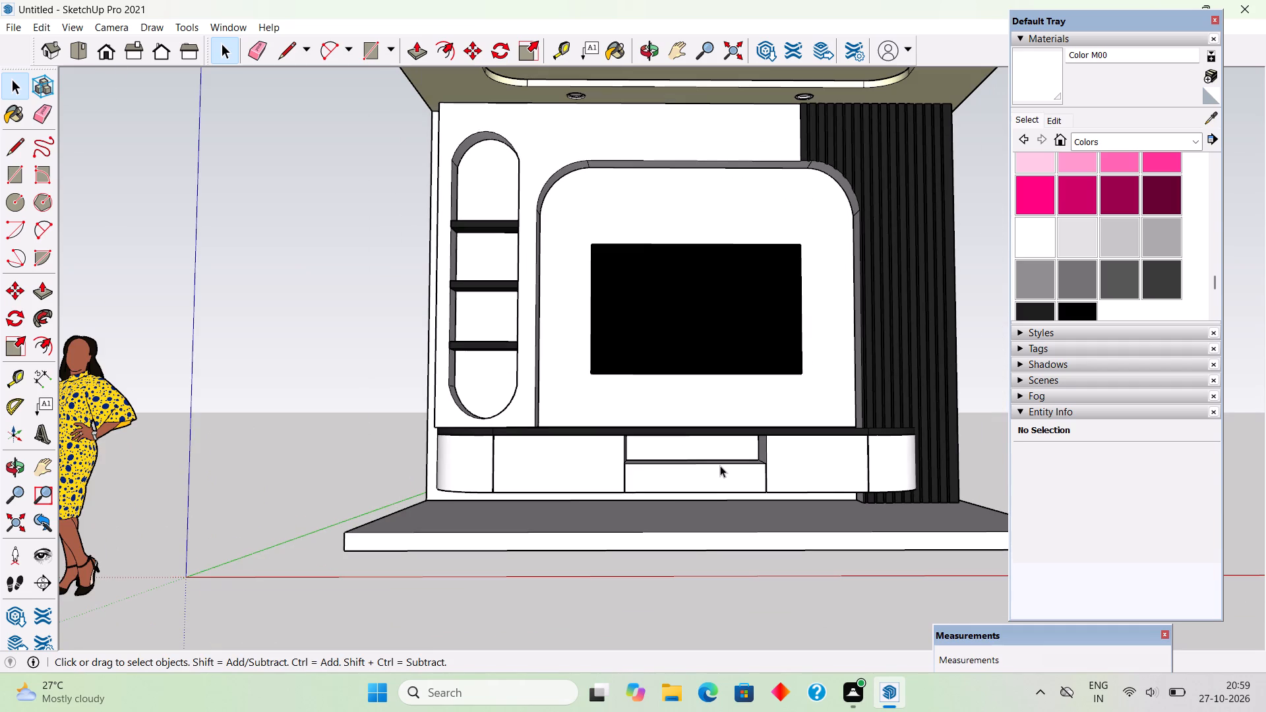
pyautogui.scroll(-2, 667, 439)
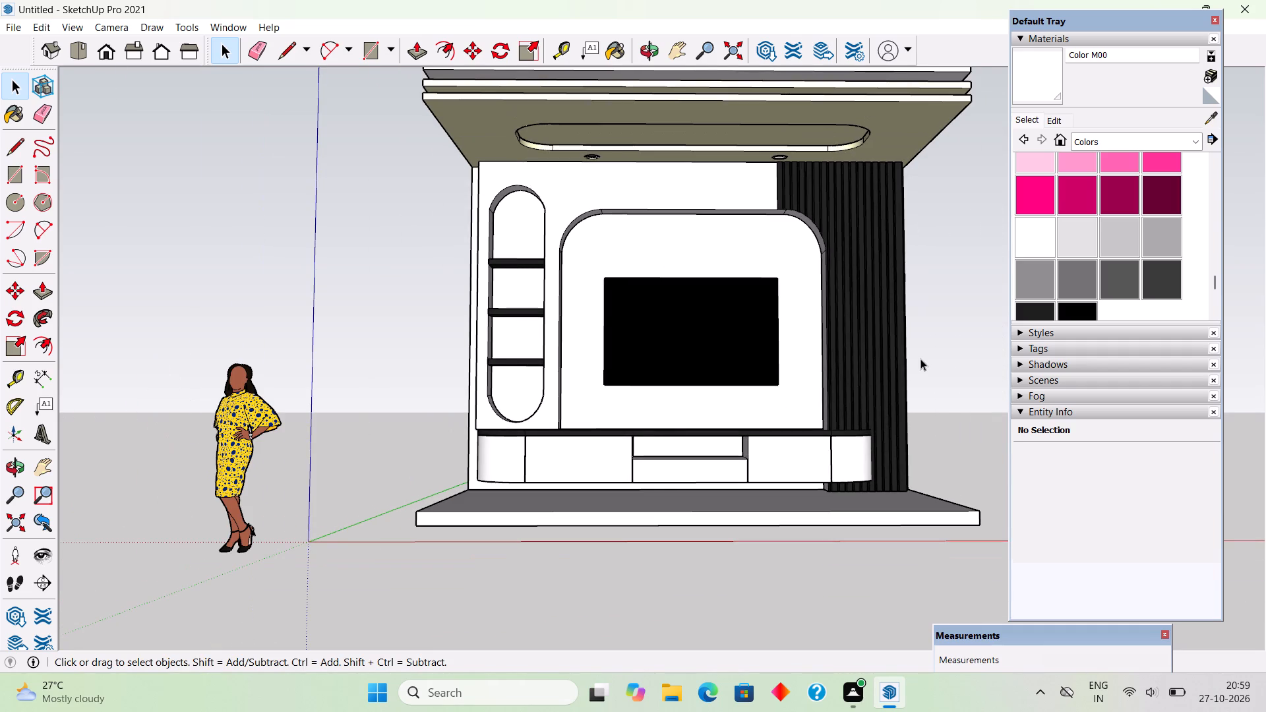
pyautogui.scroll(3, 920, 359)
pyautogui.scroll(-2, 932, 414)
pyautogui.moveTo(932, 394); pyautogui.dragTo(928, 365, button='middle')
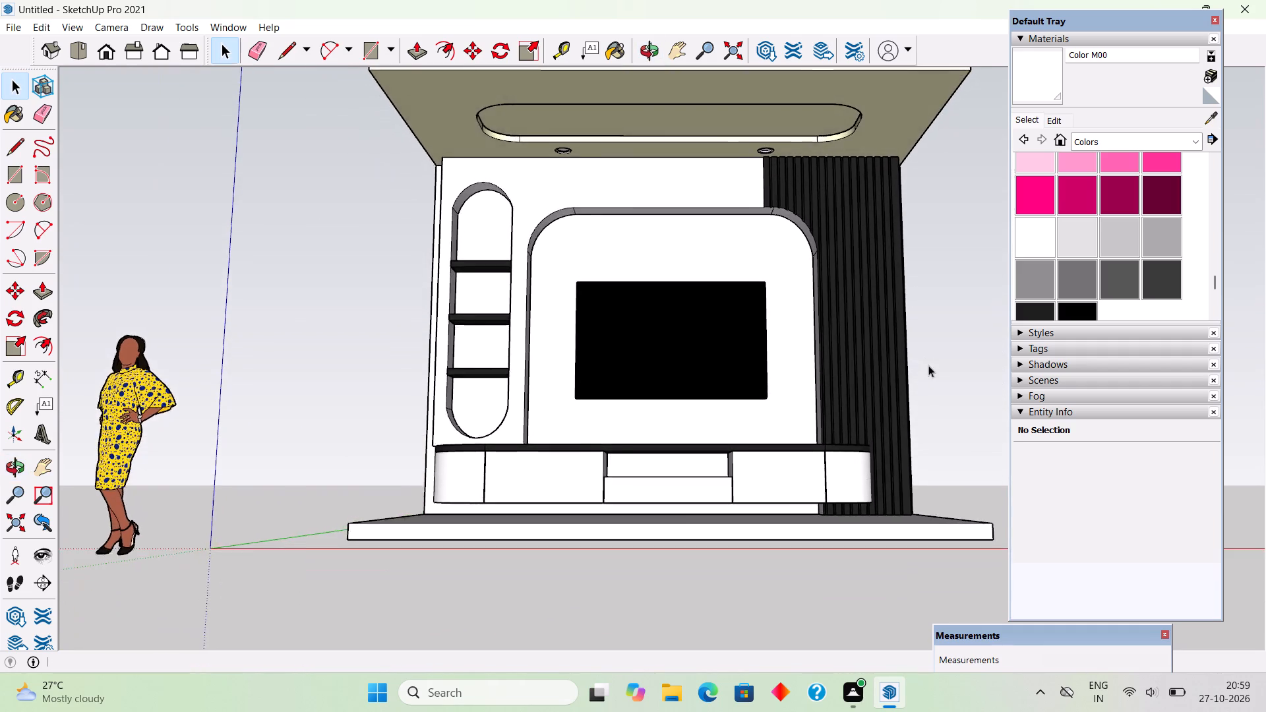
pyautogui.scroll(-4, 928, 365)
pyautogui.scroll(5, 925, 231)
pyautogui.moveTo(916, 291); pyautogui.dragTo(914, 336, button='middle')
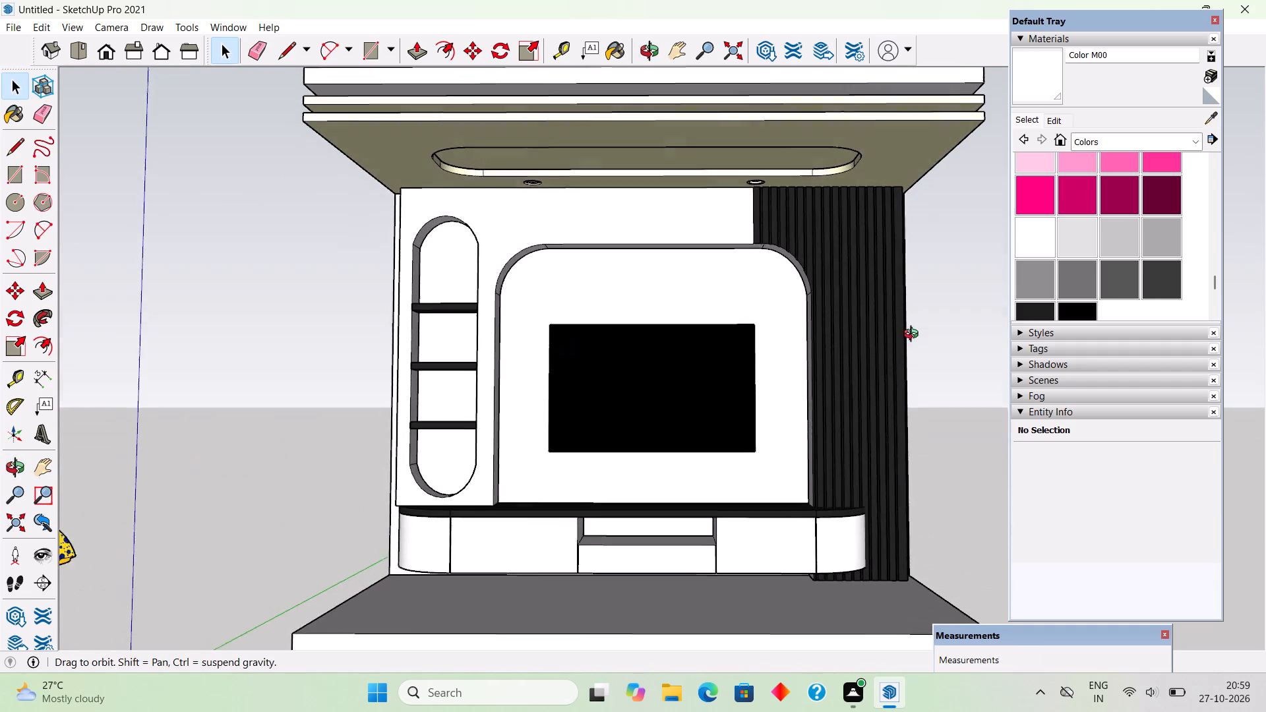
pyautogui.moveTo(914, 336); pyautogui.dragTo(915, 337, button='middle')
pyautogui.scroll(1, 939, 234)
pyautogui.moveTo(936, 278); pyautogui.dragTo(953, 265, button='middle')
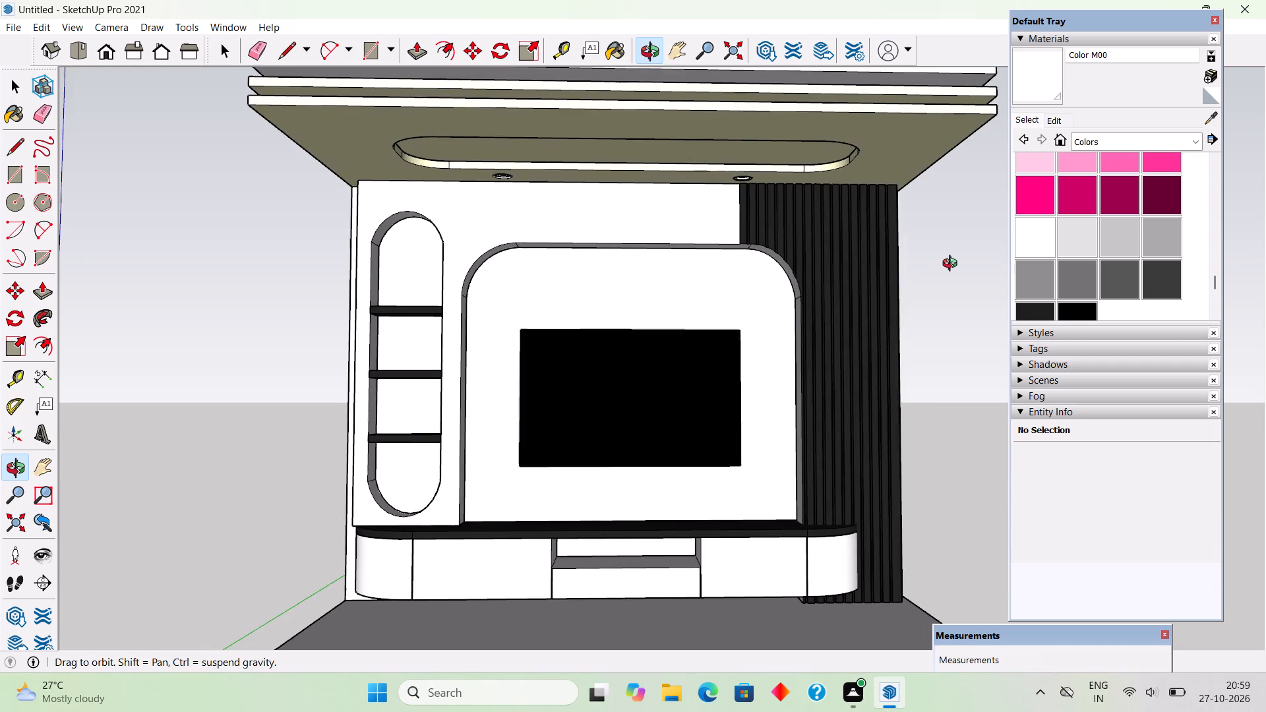
pyautogui.moveTo(953, 265); pyautogui.dragTo(951, 252, button='middle')
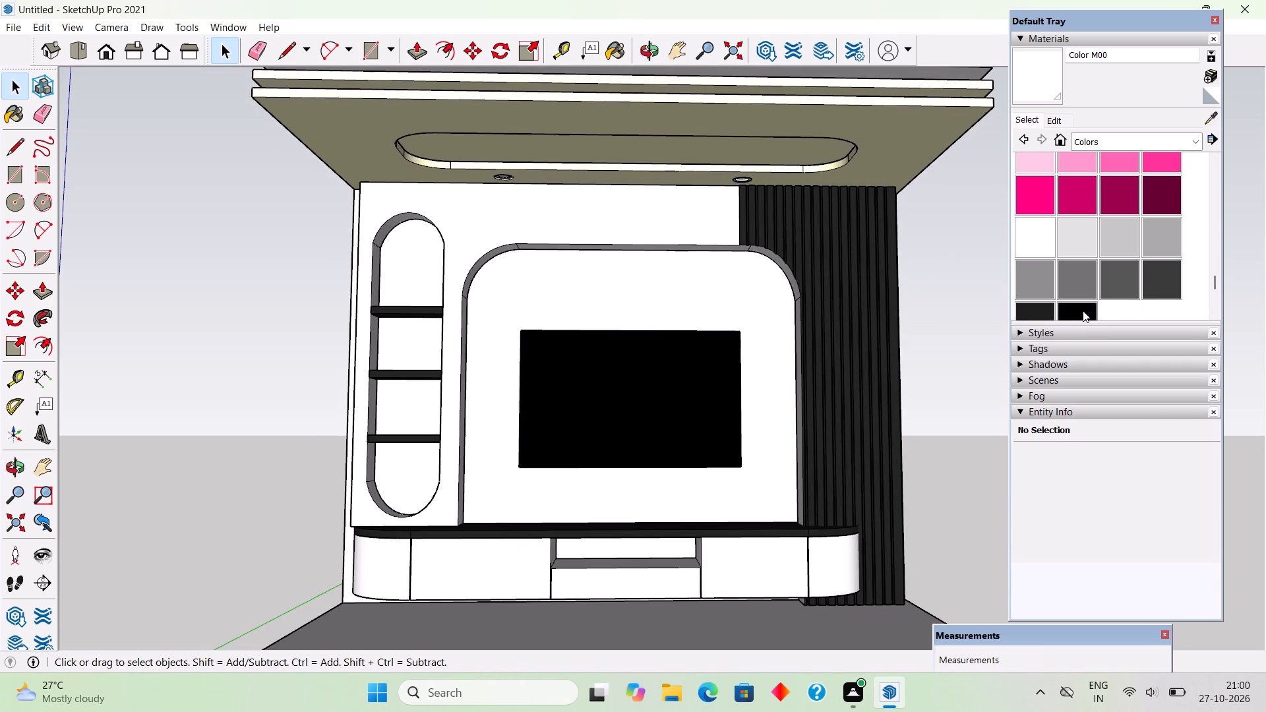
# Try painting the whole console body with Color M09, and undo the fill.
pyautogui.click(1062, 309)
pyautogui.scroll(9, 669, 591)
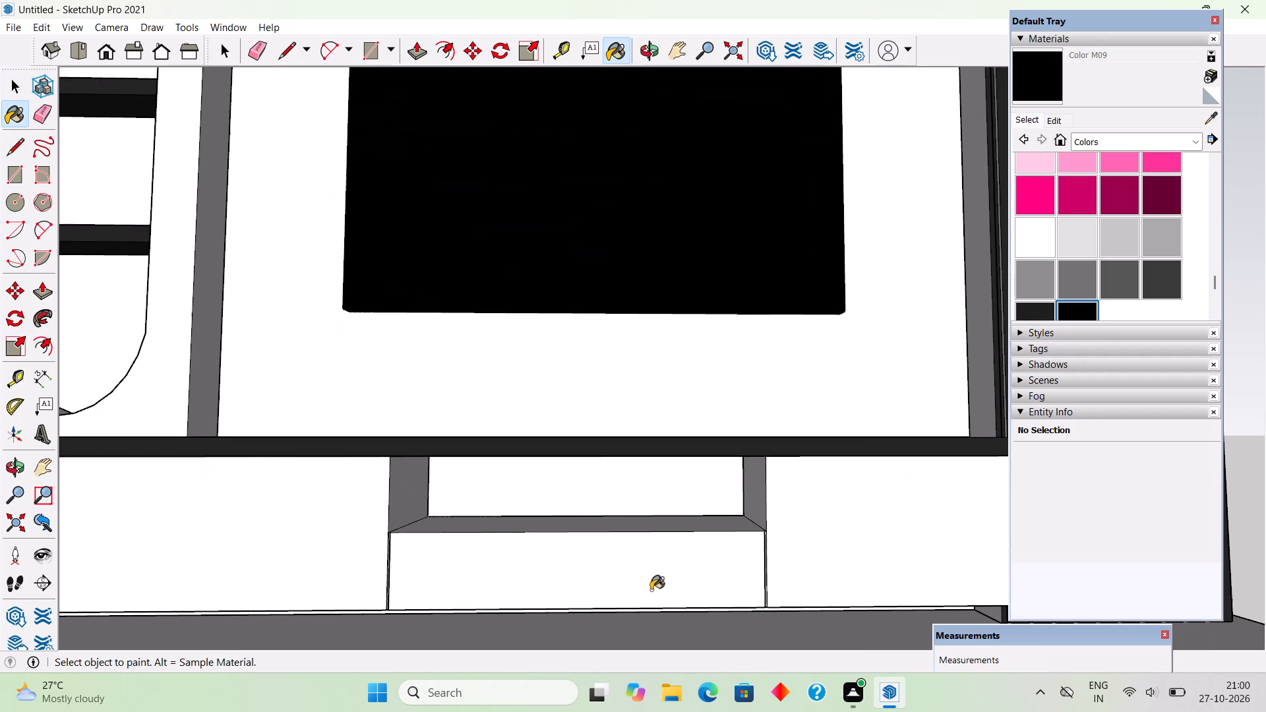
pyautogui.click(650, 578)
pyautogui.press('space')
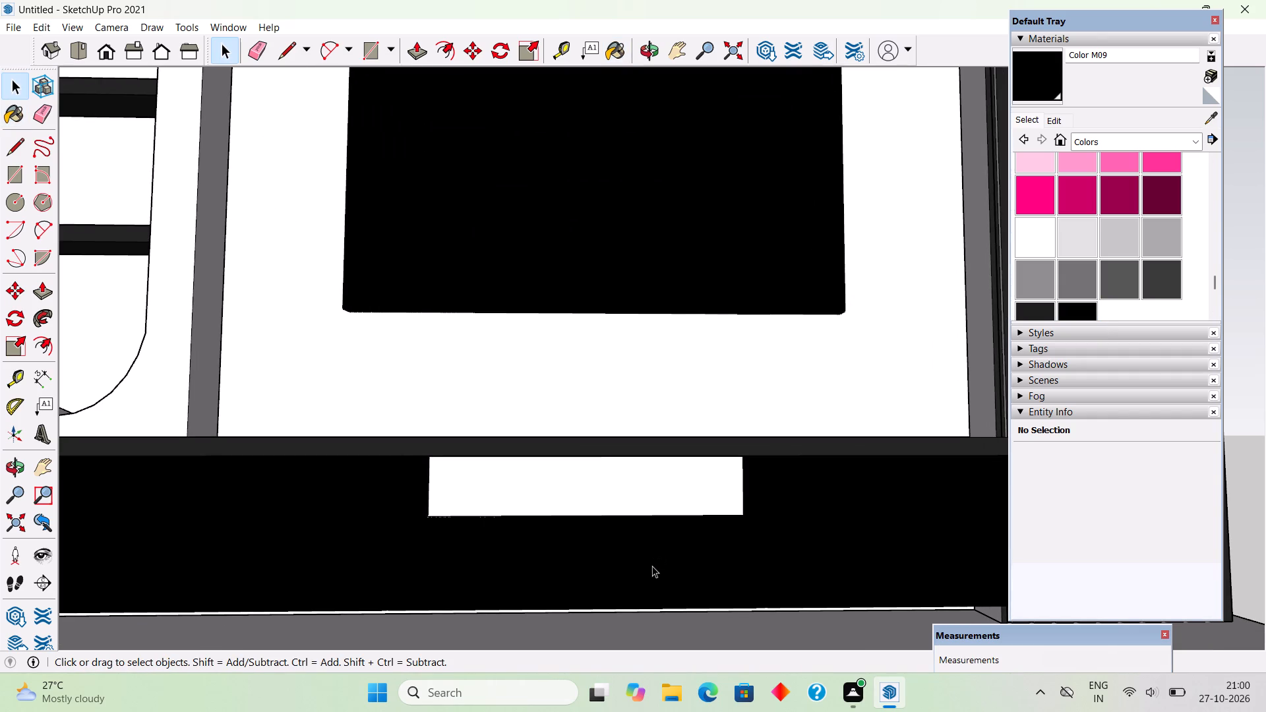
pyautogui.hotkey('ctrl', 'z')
# Open the console group, paint the floor and both side faces of its central recess with Color M09, and close the group.
pyautogui.doubleClick(669, 517)
pyautogui.click(672, 522)
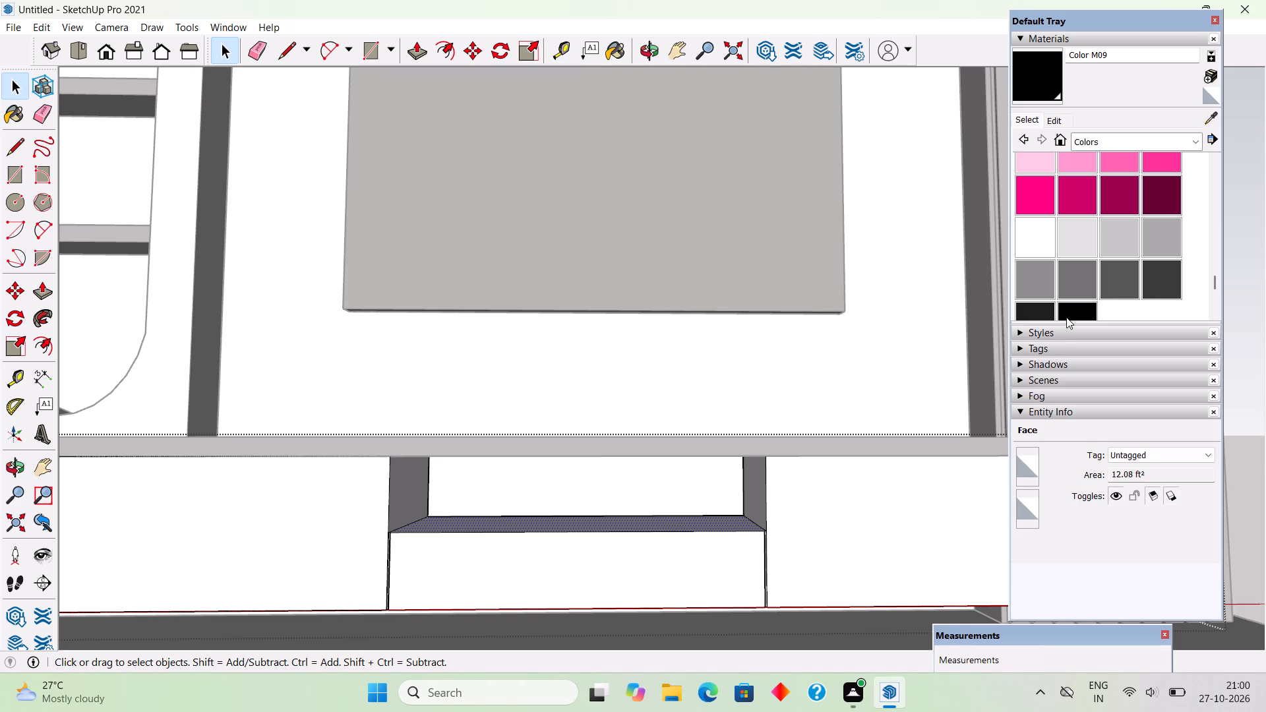
pyautogui.click(1070, 308)
pyautogui.scroll(3, 748, 565)
pyautogui.click(690, 516)
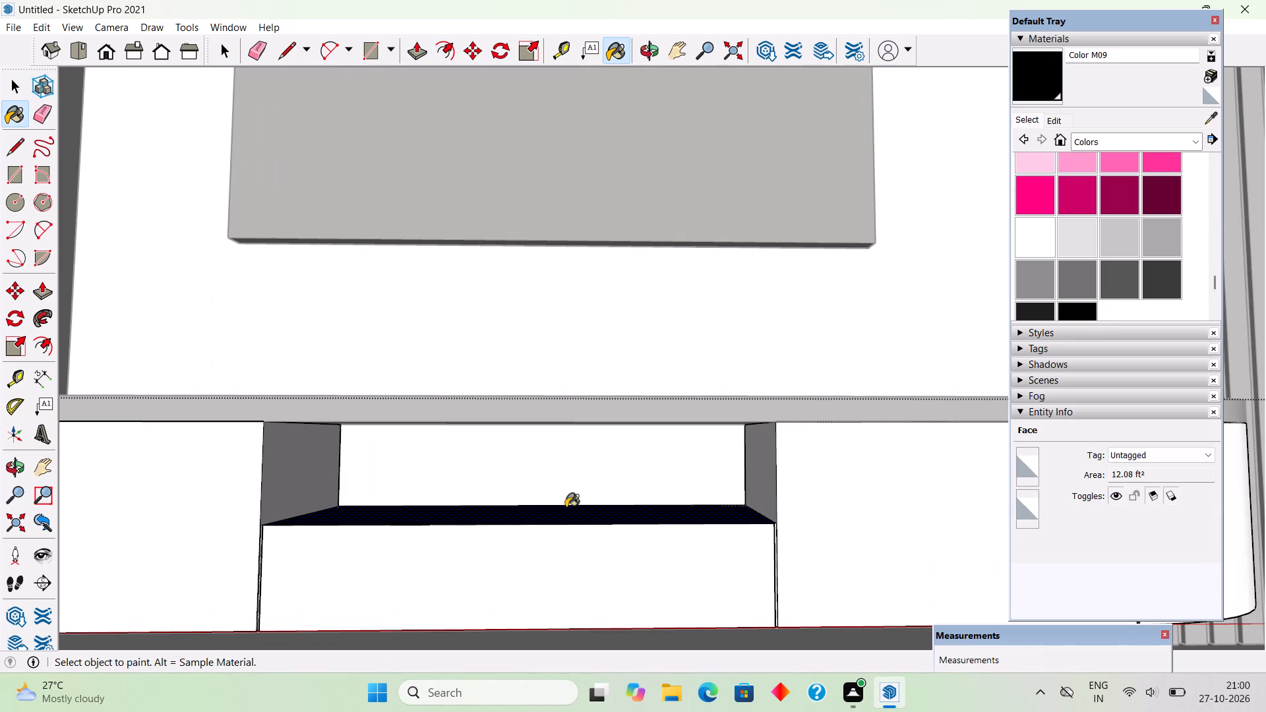
pyautogui.click(311, 465)
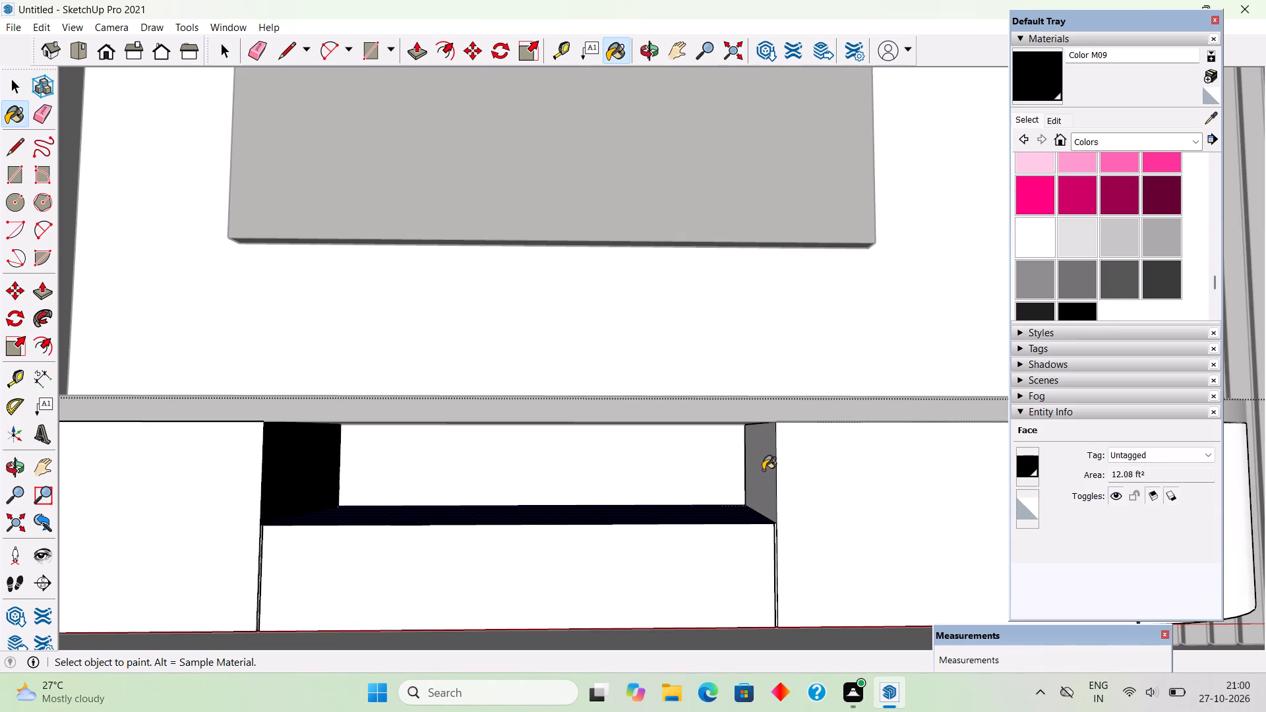
pyautogui.click(763, 470)
pyautogui.scroll(-4, 761, 492)
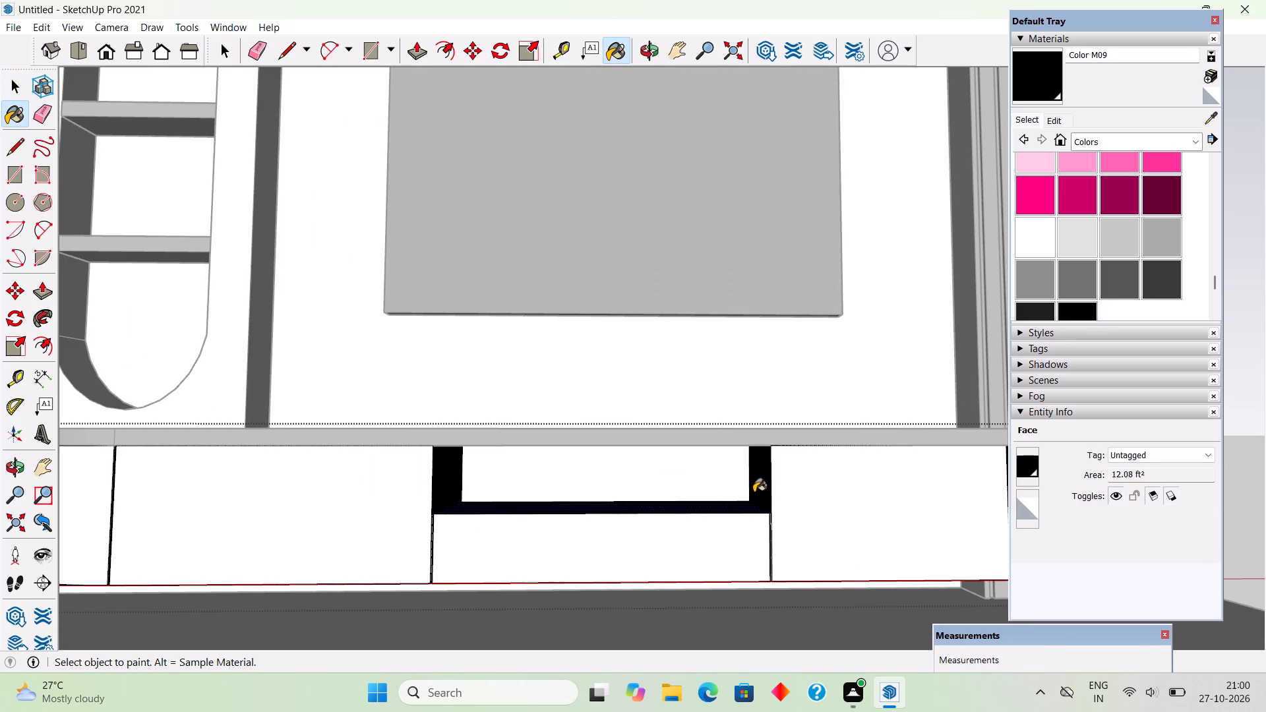
pyautogui.click(719, 473)
pyautogui.scroll(5, 719, 473)
pyautogui.click(719, 473)
pyautogui.scroll(-15, 719, 473)
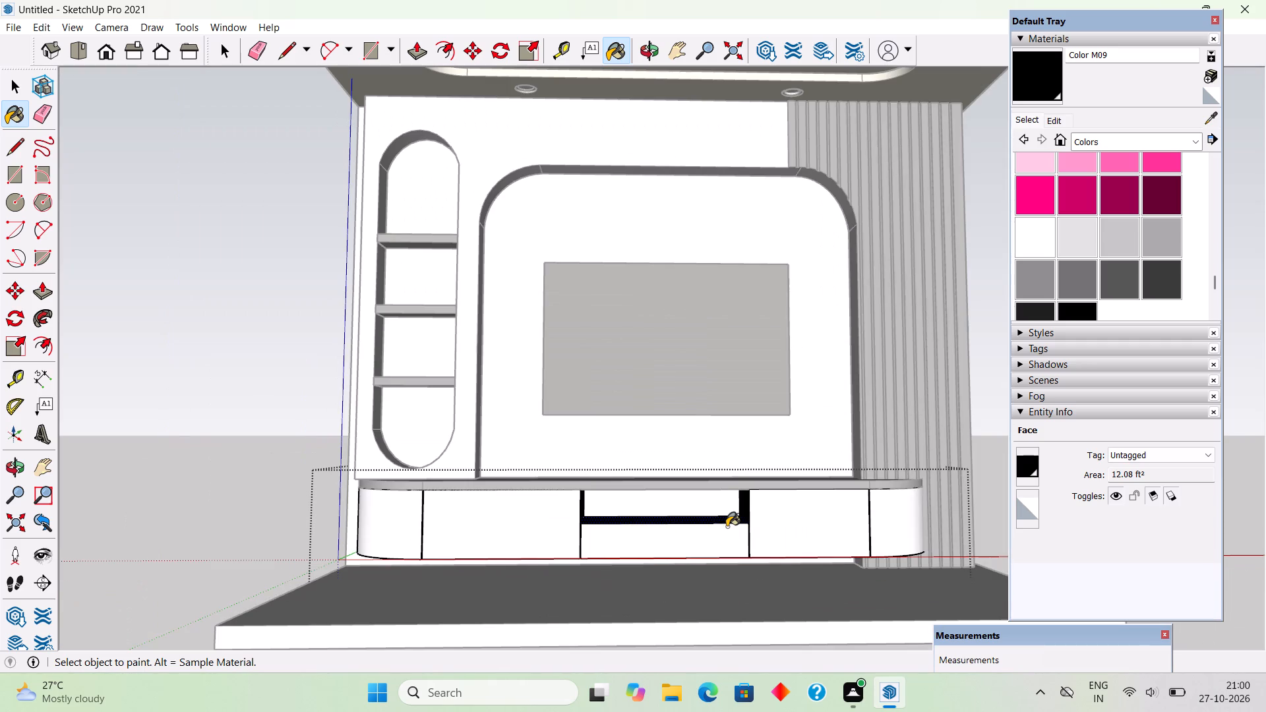
pyautogui.press('space')
pyautogui.click(994, 373)
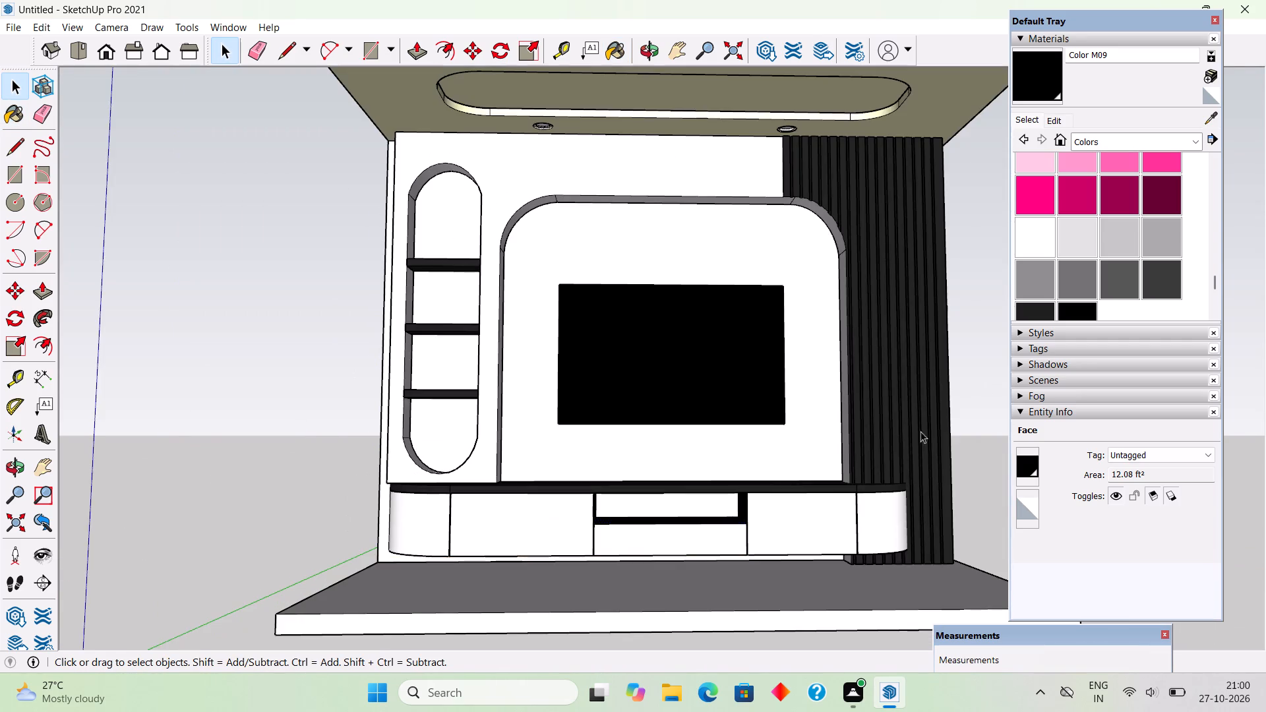
# Draw a rectangle of about 4' 11 13/16" by 1' 1/4" covering the back of the console's central recess.
pyautogui.scroll(5, 684, 539)
pyautogui.moveTo(680, 490); pyautogui.dragTo(682, 419, button='middle')
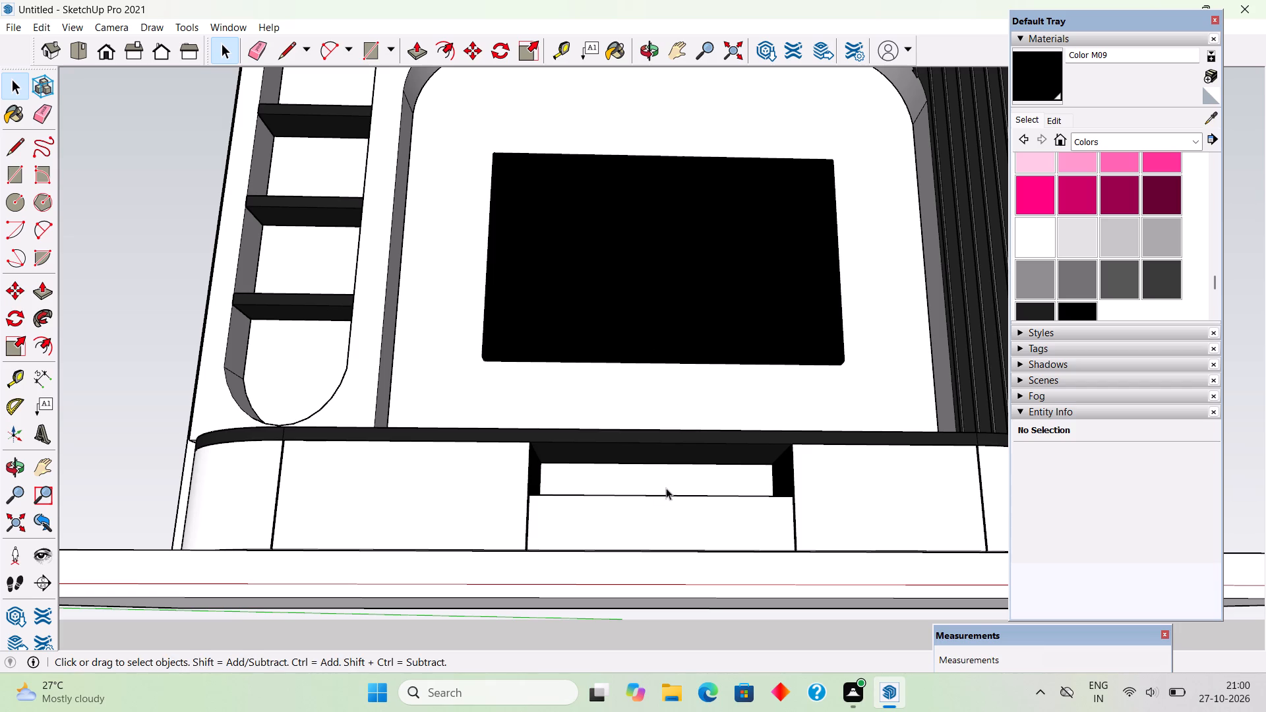
pyautogui.moveTo(666, 488); pyautogui.dragTo(681, 654, button='middle')
pyautogui.moveTo(702, 477); pyautogui.dragTo(680, 429, button='middle')
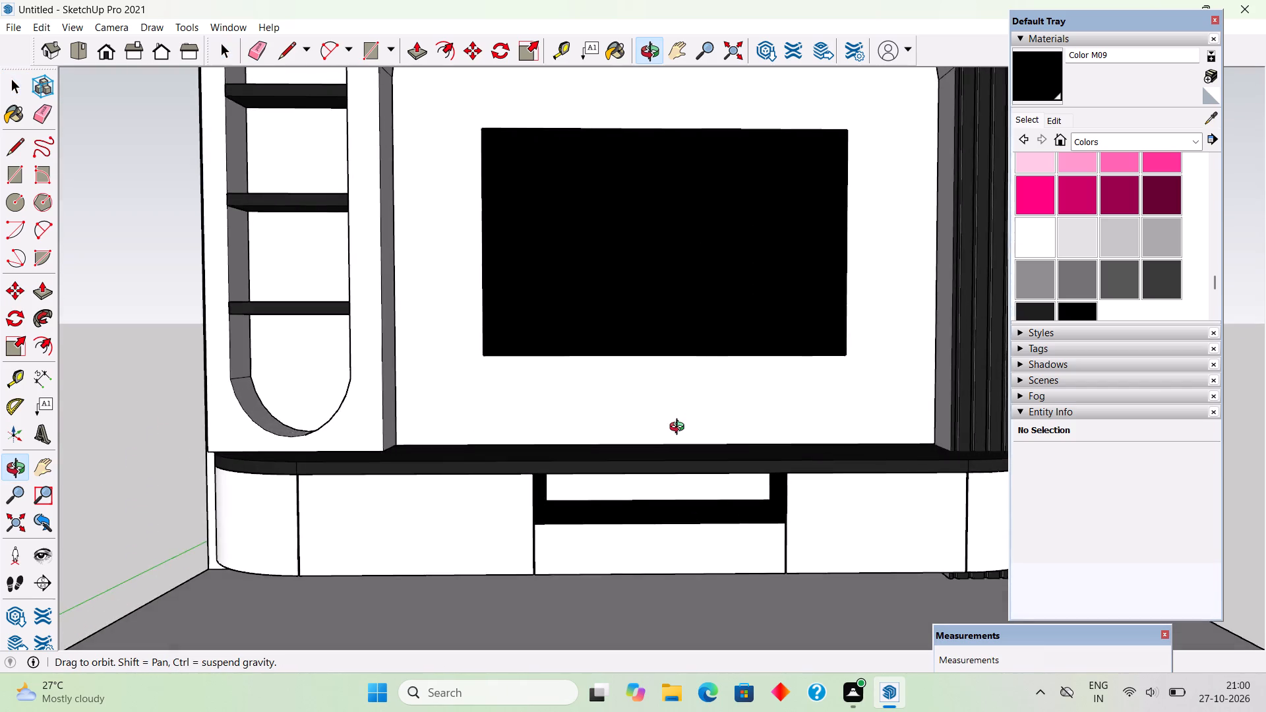
pyautogui.moveTo(680, 429); pyautogui.dragTo(680, 396, button='middle')
pyautogui.scroll(9, 688, 485)
pyautogui.moveTo(780, 485); pyautogui.dragTo(780, 483, button='middle')
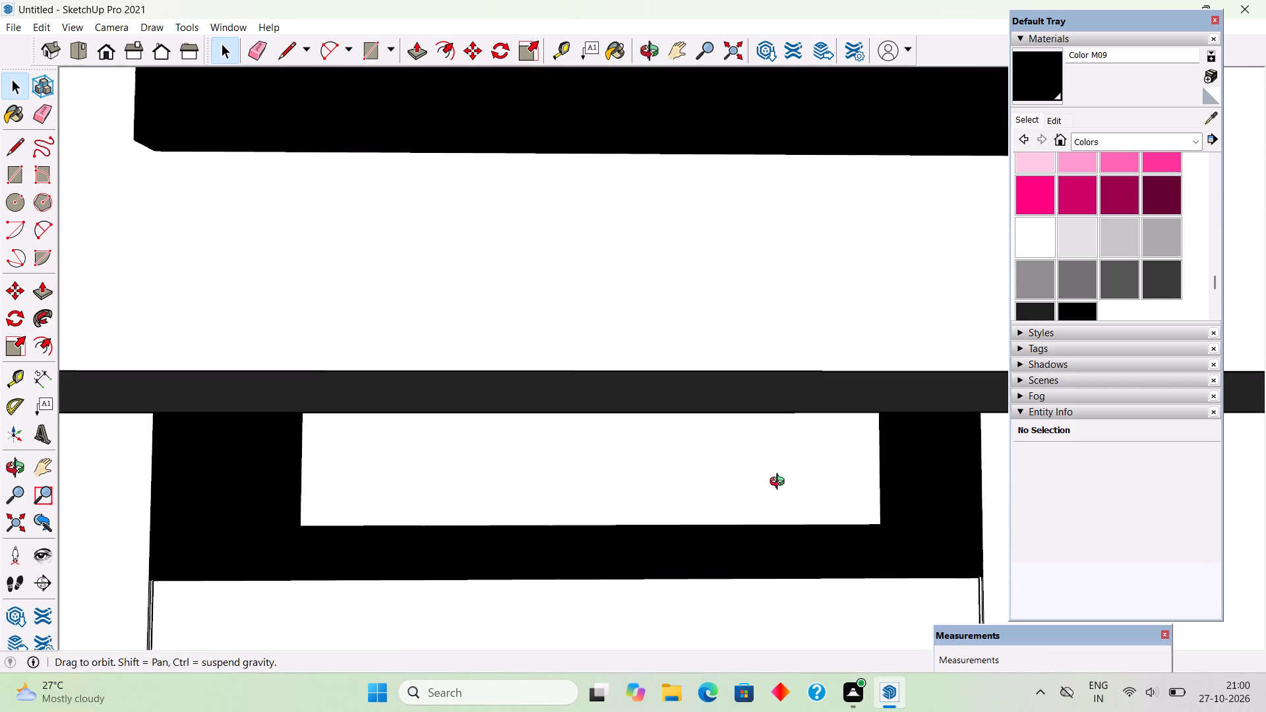
pyautogui.moveTo(780, 483); pyautogui.dragTo(776, 461, button='middle')
pyautogui.press('r')
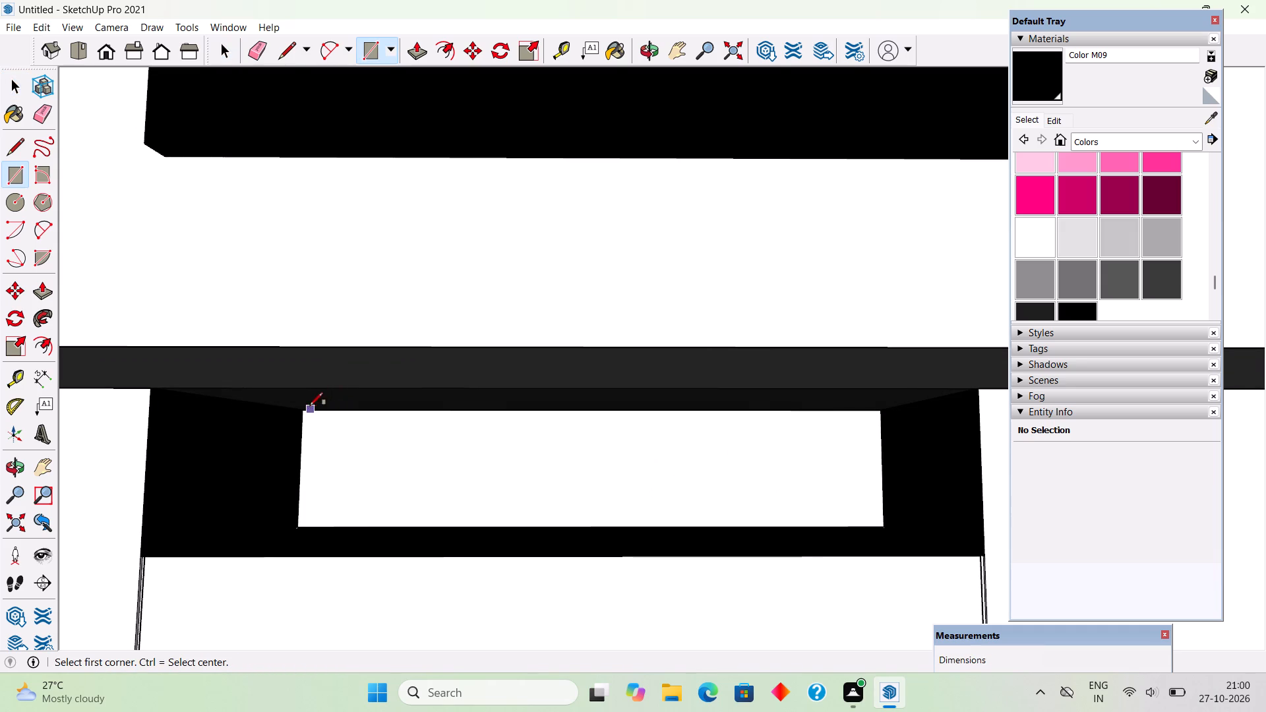
pyautogui.click(304, 415)
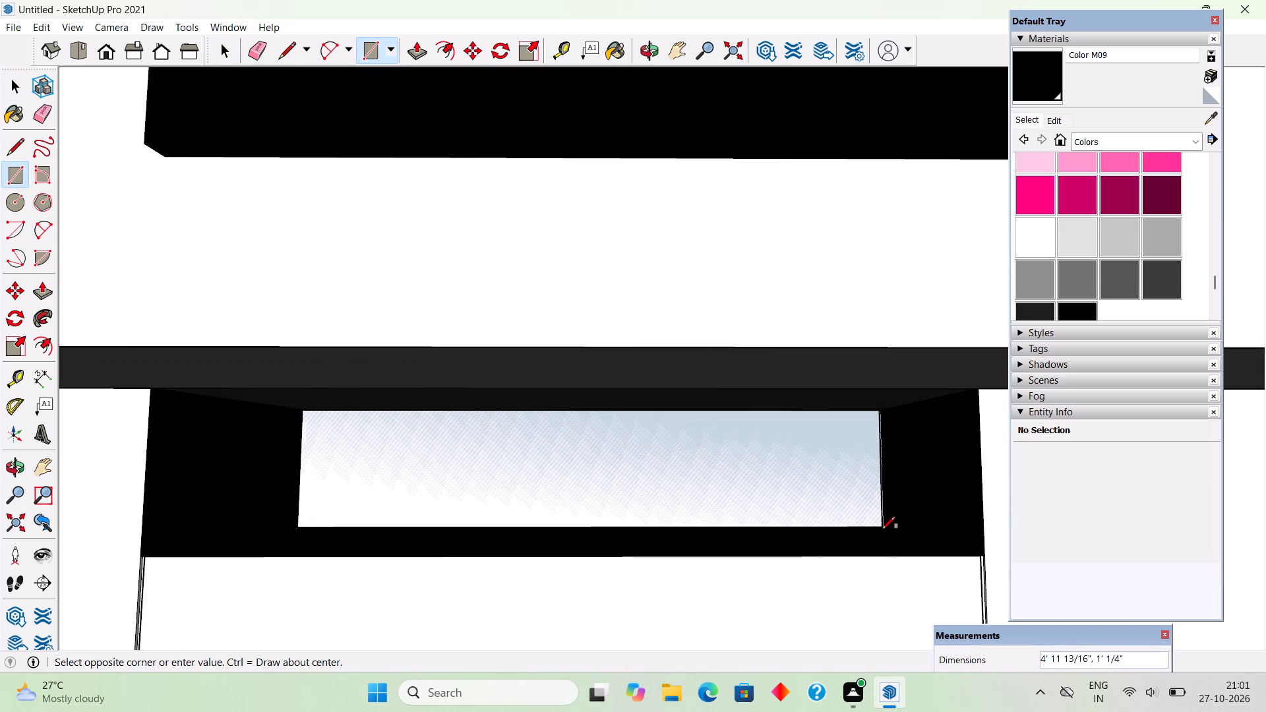
pyautogui.click(882, 529)
# Push/Pull the recess rectangle by 1" and make the resulting back panel a group.
pyautogui.press('p')
pyautogui.click(853, 508)
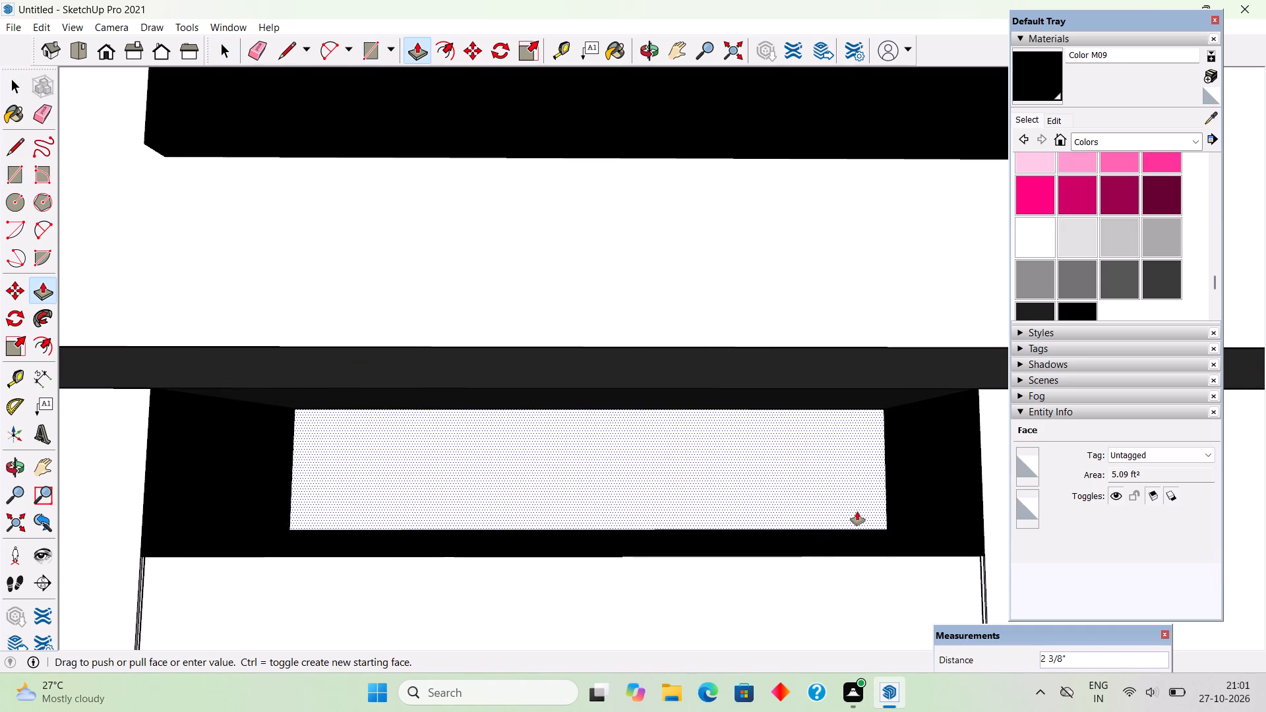
pyautogui.write('1"')
pyautogui.press('Return')
pyautogui.press('space')
pyautogui.tripleClick(857, 512)
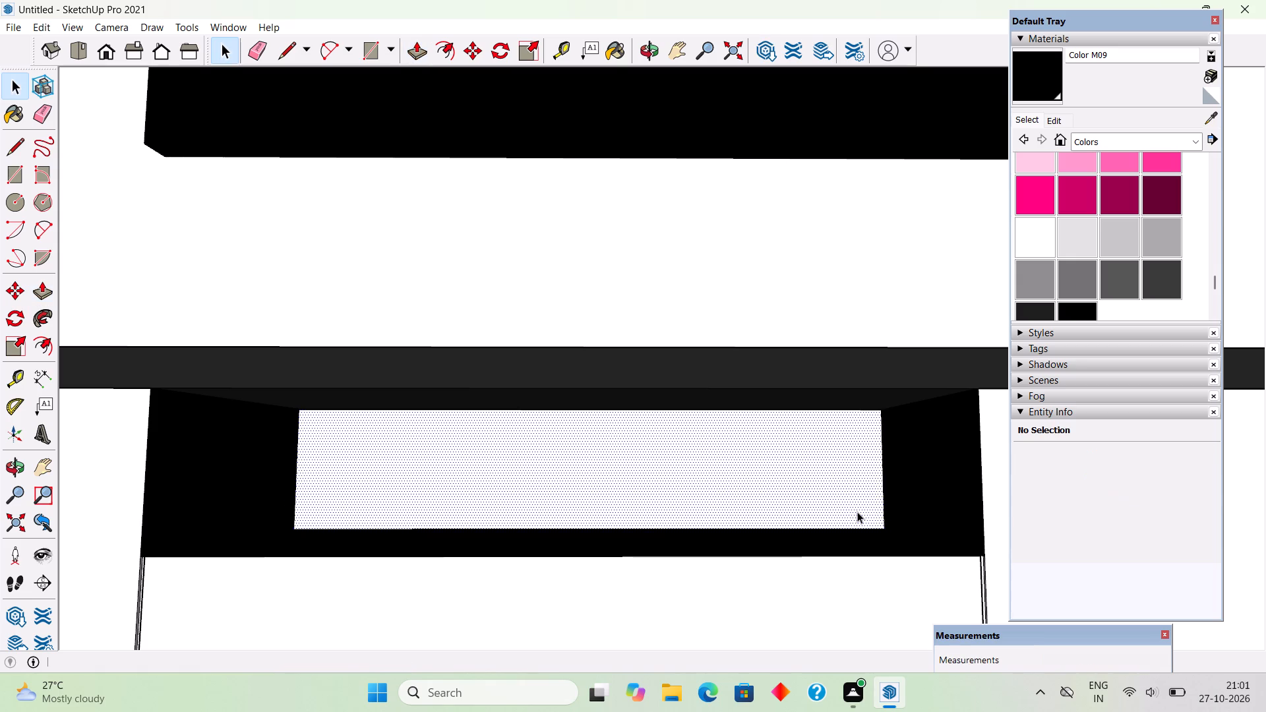
pyautogui.rightClick(858, 512)
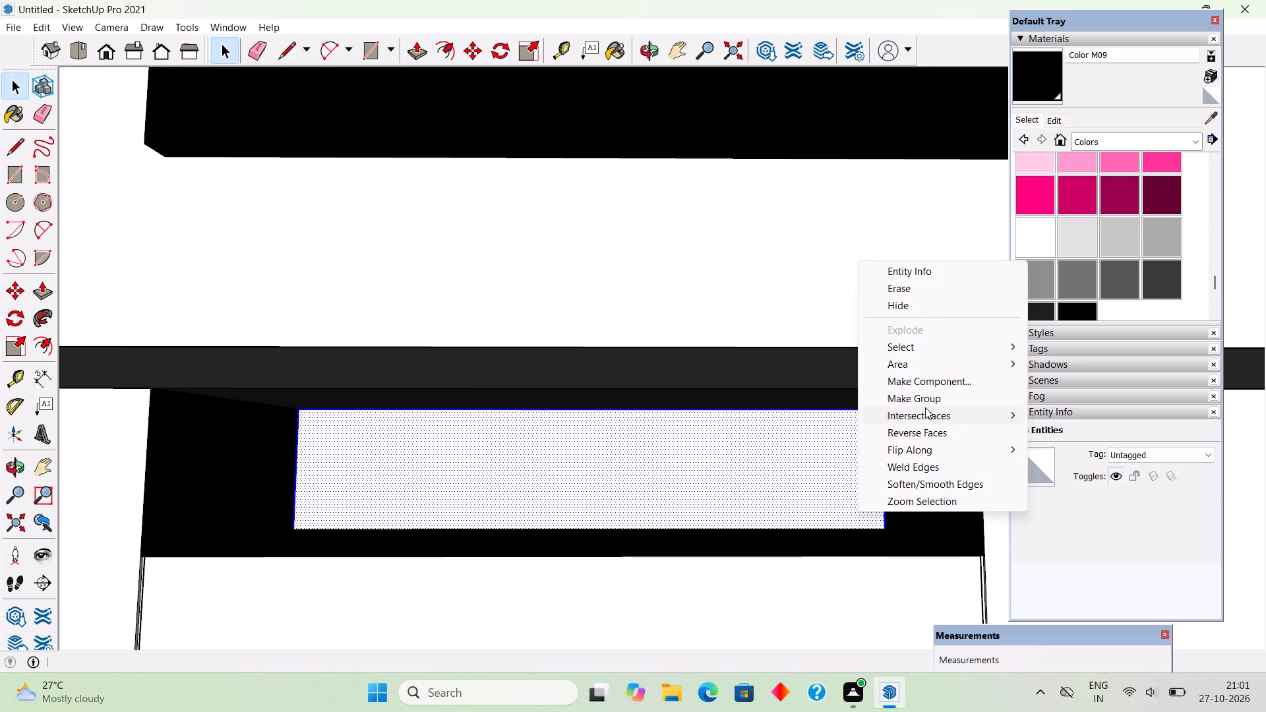
pyautogui.click(926, 404)
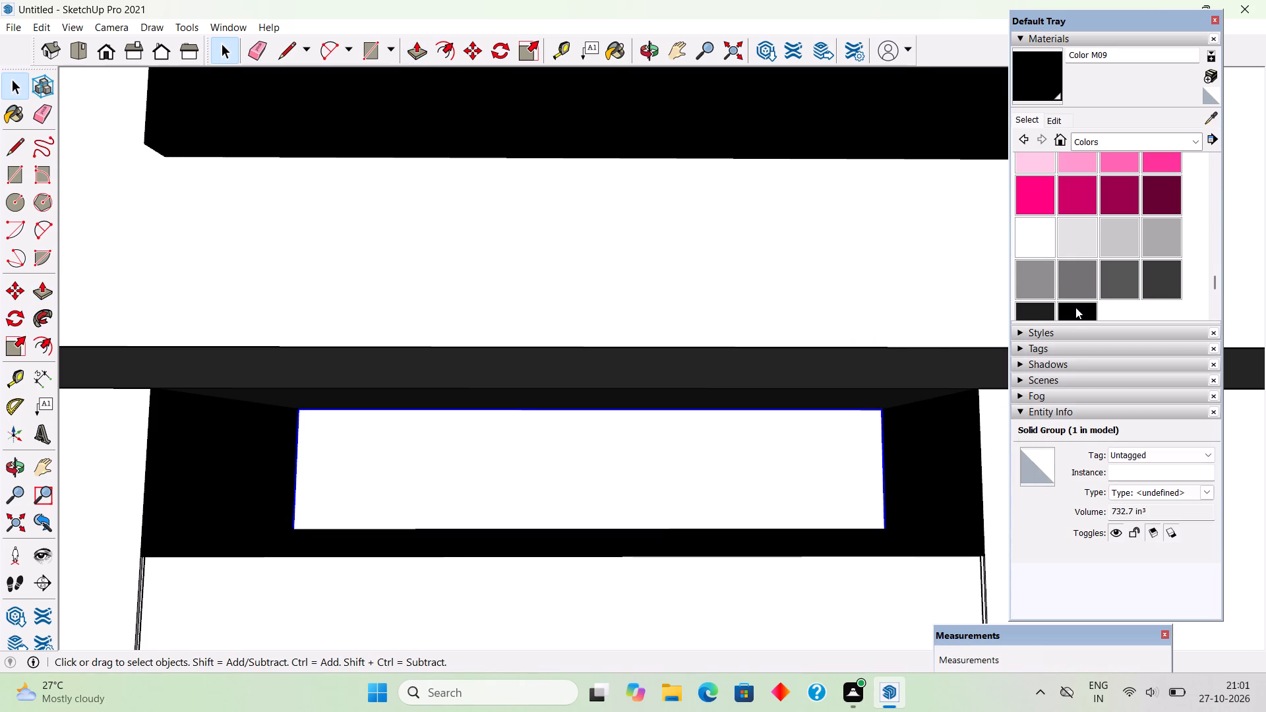
# Paint the back panel group in the console's recess with Color M09 and clear the selection.
pyautogui.click(1075, 307)
pyautogui.click(795, 487)
pyautogui.scroll(-20, 793, 487)
pyautogui.scroll(-1, 793, 487)
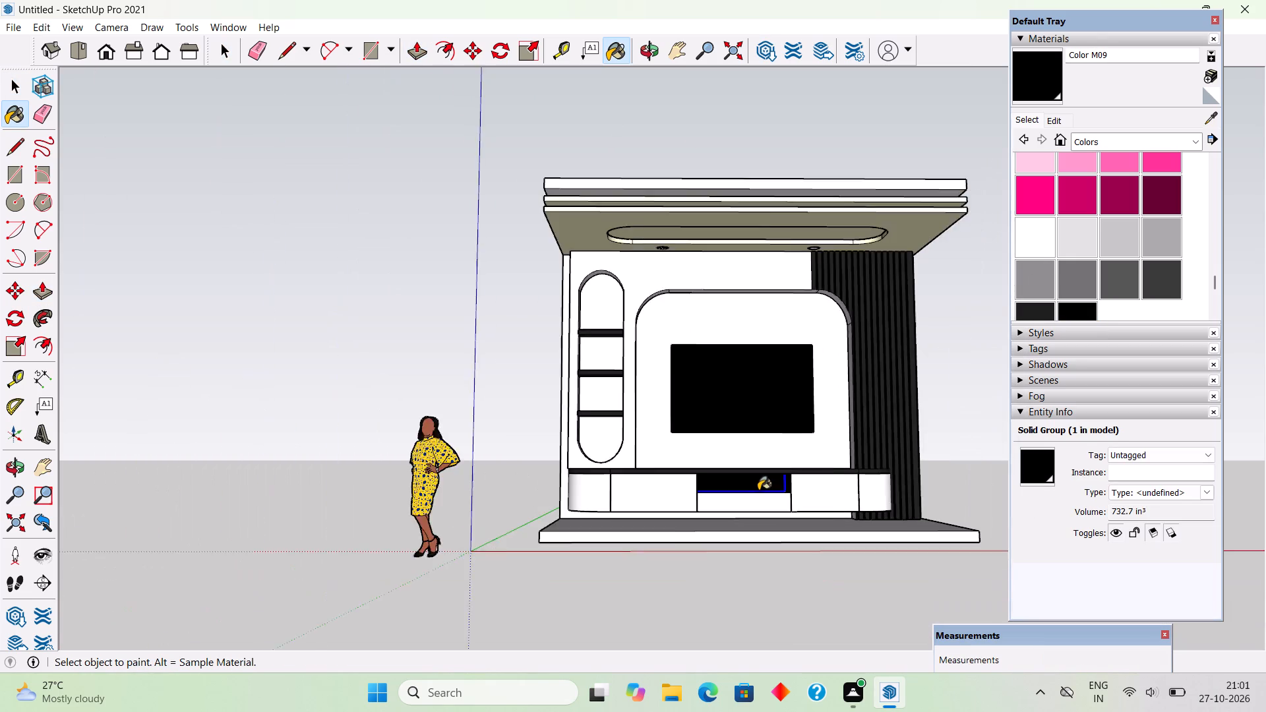
pyautogui.press('space')
pyautogui.click(968, 378)
# Repaint the lowest ceiling layer and the layer seen inside its oval recess with Color M00.
pyautogui.scroll(7, 924, 397)
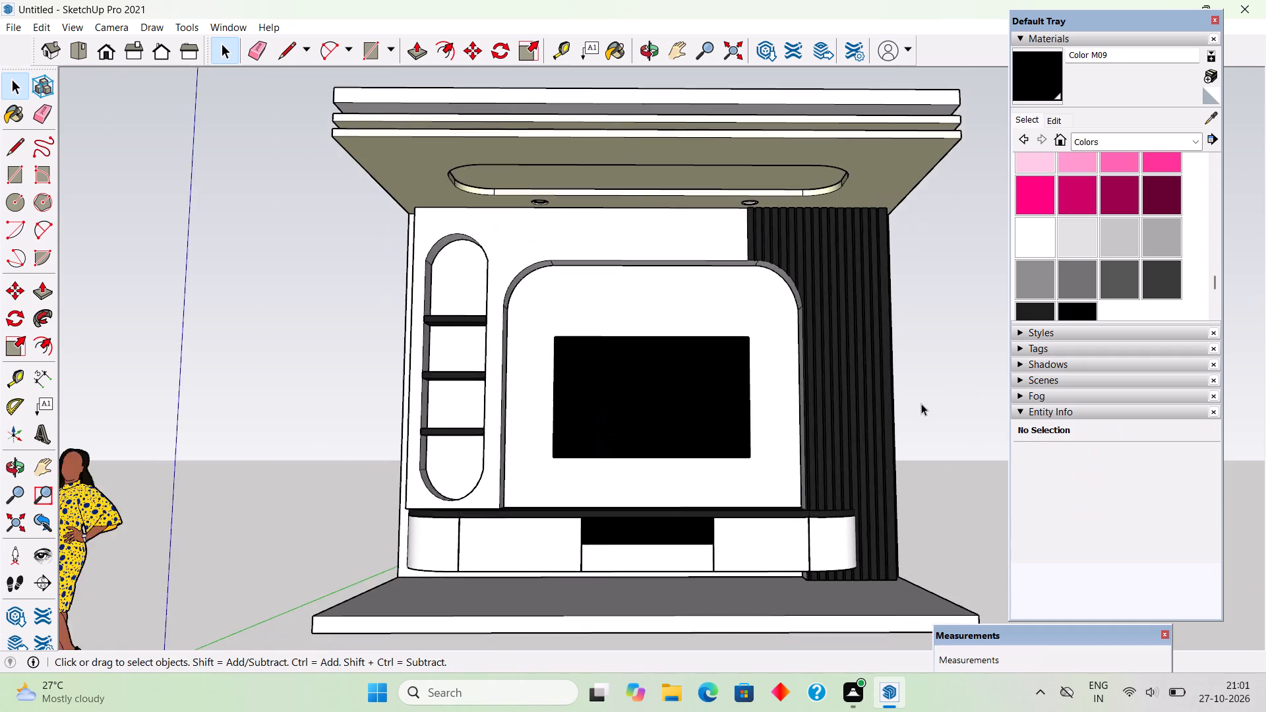
pyautogui.moveTo(902, 414); pyautogui.dragTo(955, 419, button='middle')
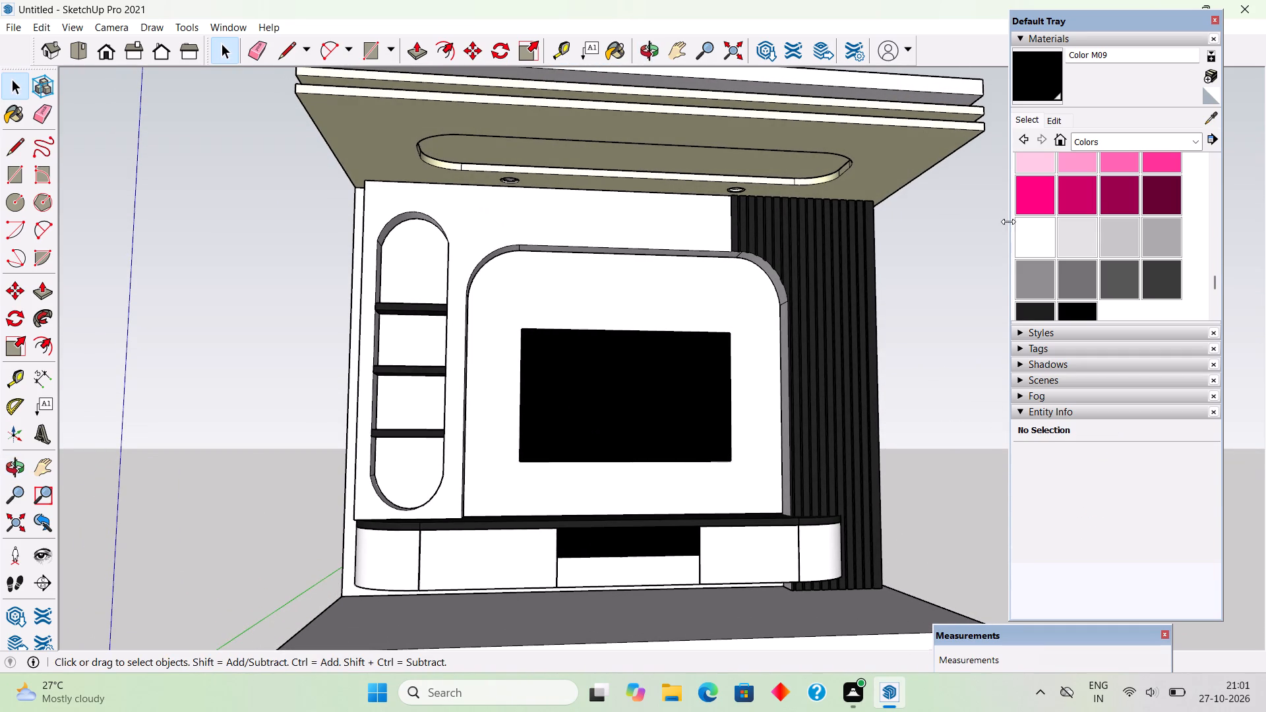
pyautogui.click(1044, 240)
pyautogui.click(940, 154)
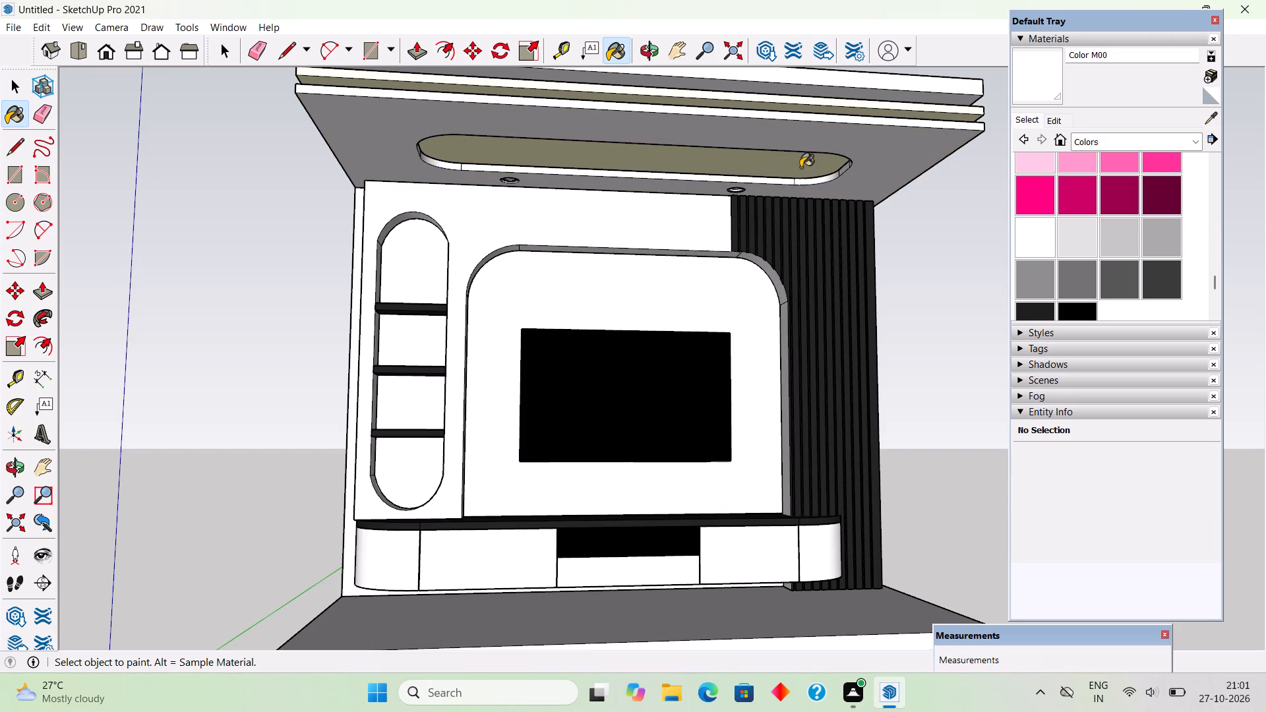
pyautogui.click(800, 167)
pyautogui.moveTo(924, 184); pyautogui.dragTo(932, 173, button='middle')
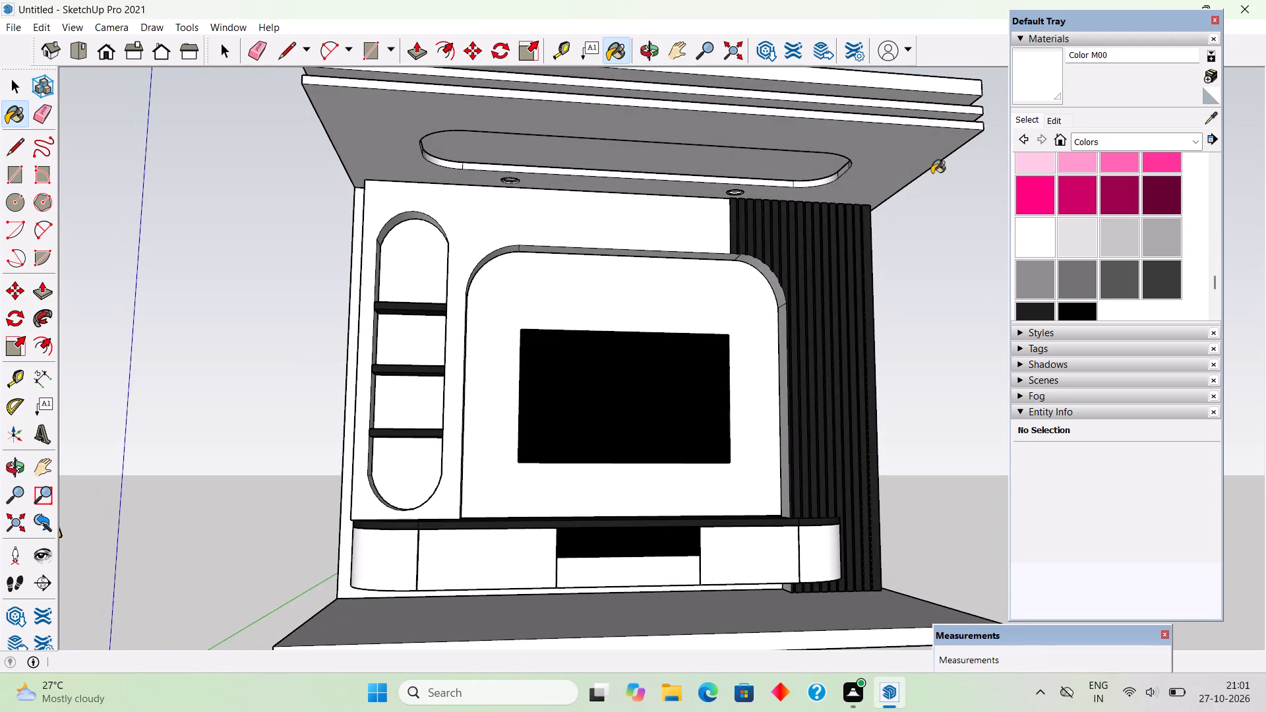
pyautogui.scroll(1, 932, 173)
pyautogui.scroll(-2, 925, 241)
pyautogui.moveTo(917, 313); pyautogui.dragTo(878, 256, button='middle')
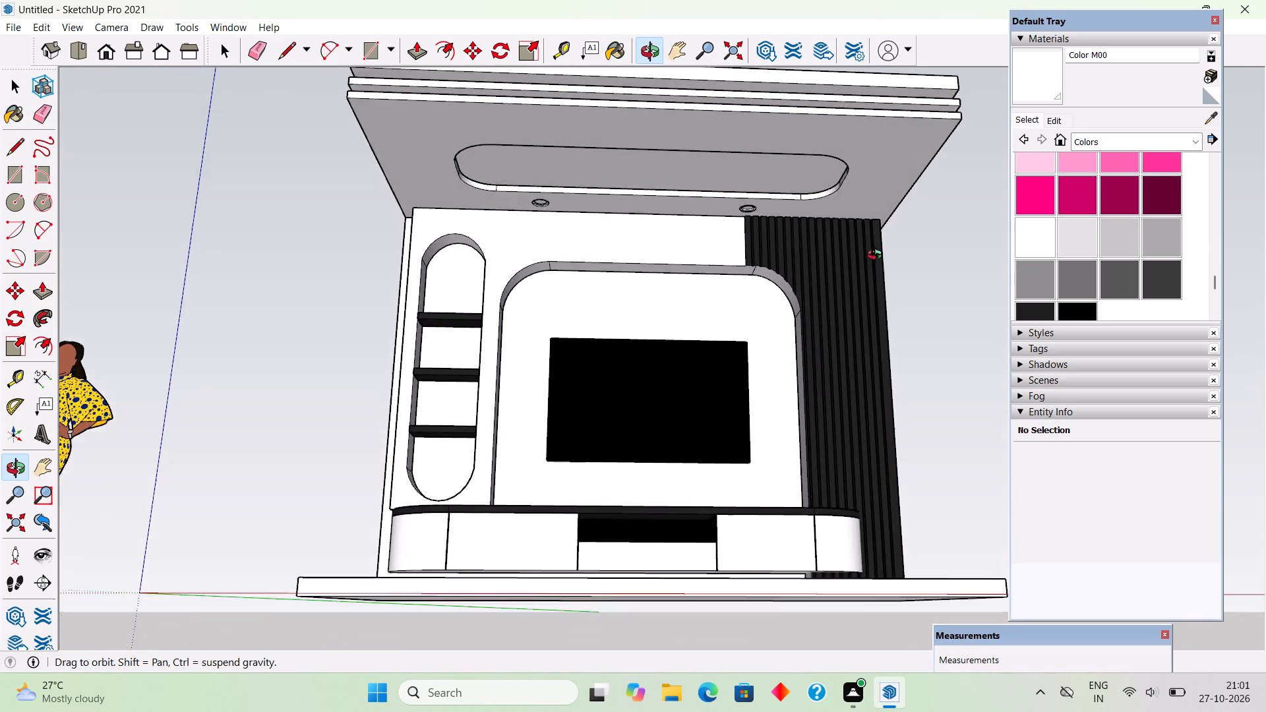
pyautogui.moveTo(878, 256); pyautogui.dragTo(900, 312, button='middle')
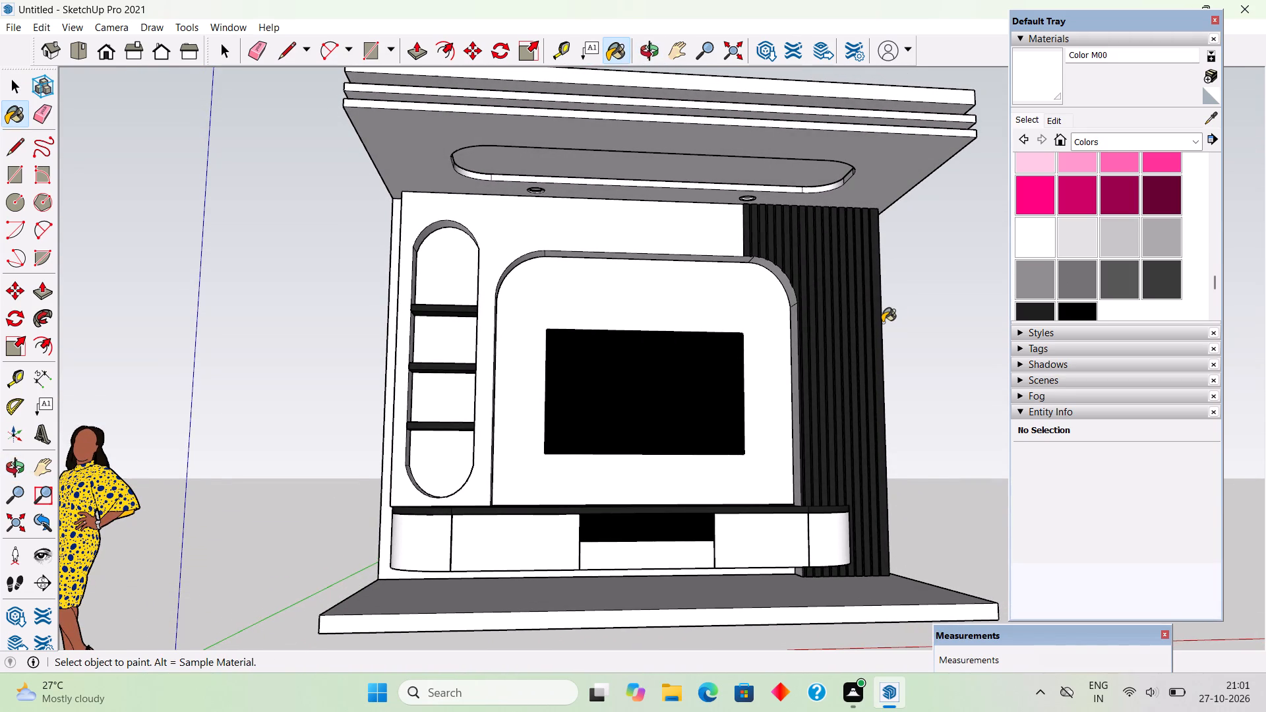
# Examine the painted TV wall unit, ceiling layers and console from several angles to check the applied materials.
pyautogui.moveTo(630, 378); pyautogui.dragTo(651, 421, button='middle')
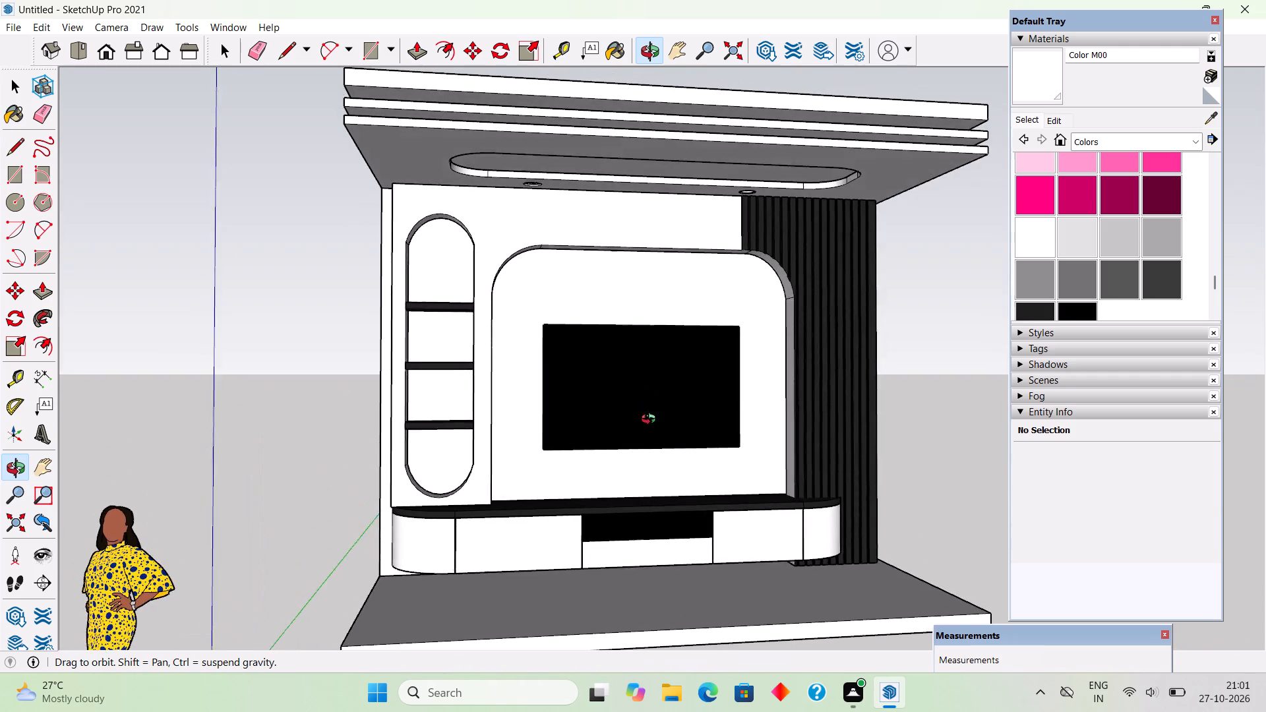
pyautogui.moveTo(651, 421); pyautogui.dragTo(623, 374, button='middle')
pyautogui.scroll(1, 623, 373)
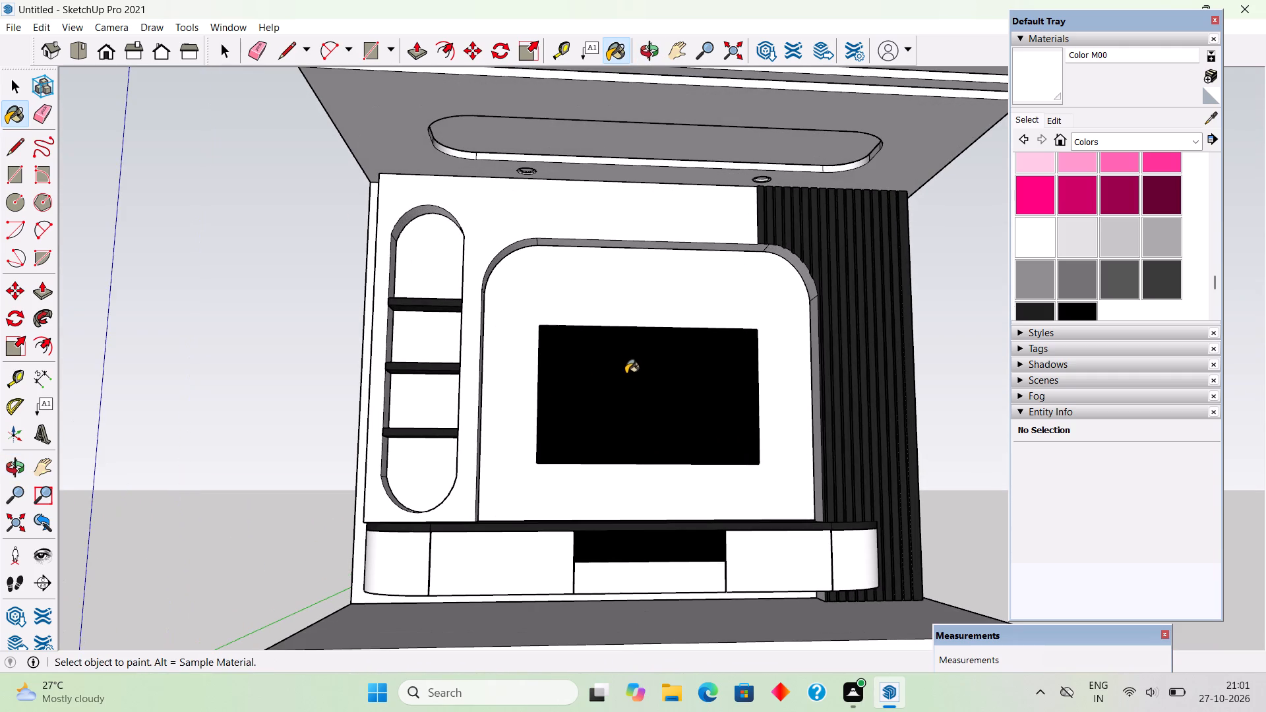
pyautogui.moveTo(634, 390); pyautogui.dragTo(640, 401, button='middle')
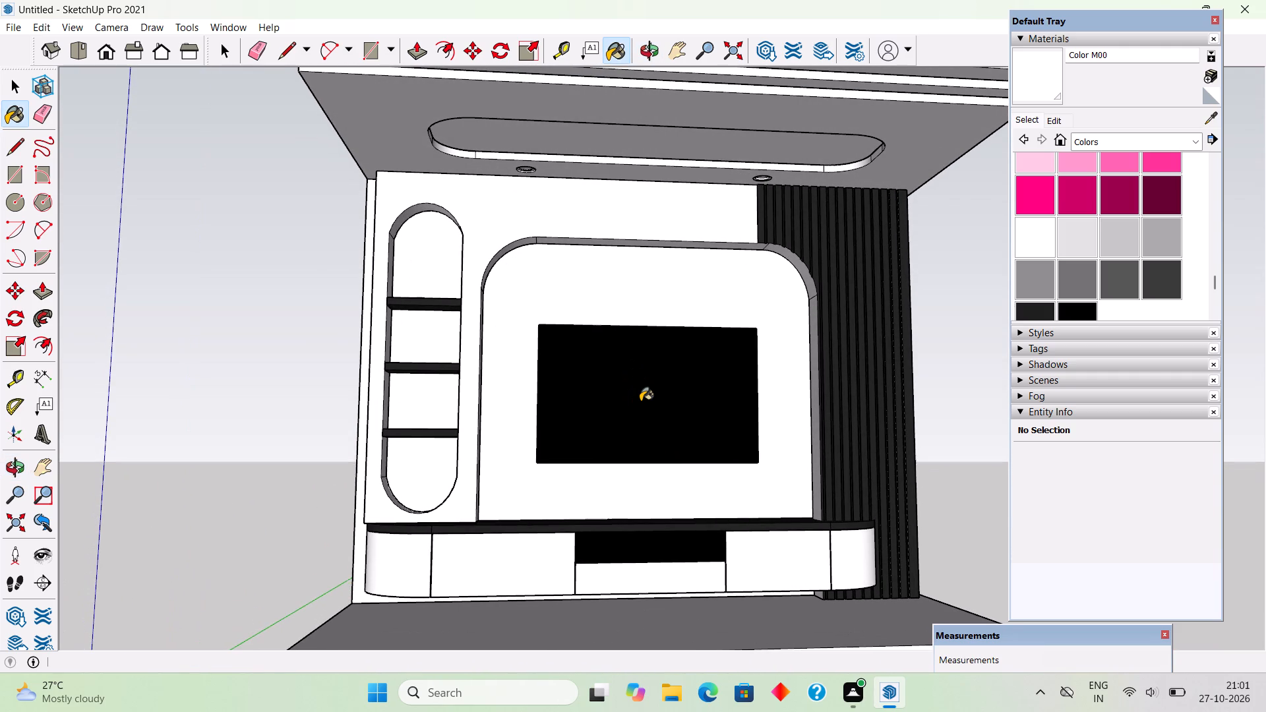
pyautogui.scroll(-1, 640, 401)
pyautogui.moveTo(675, 443); pyautogui.dragTo(692, 511, button='middle')
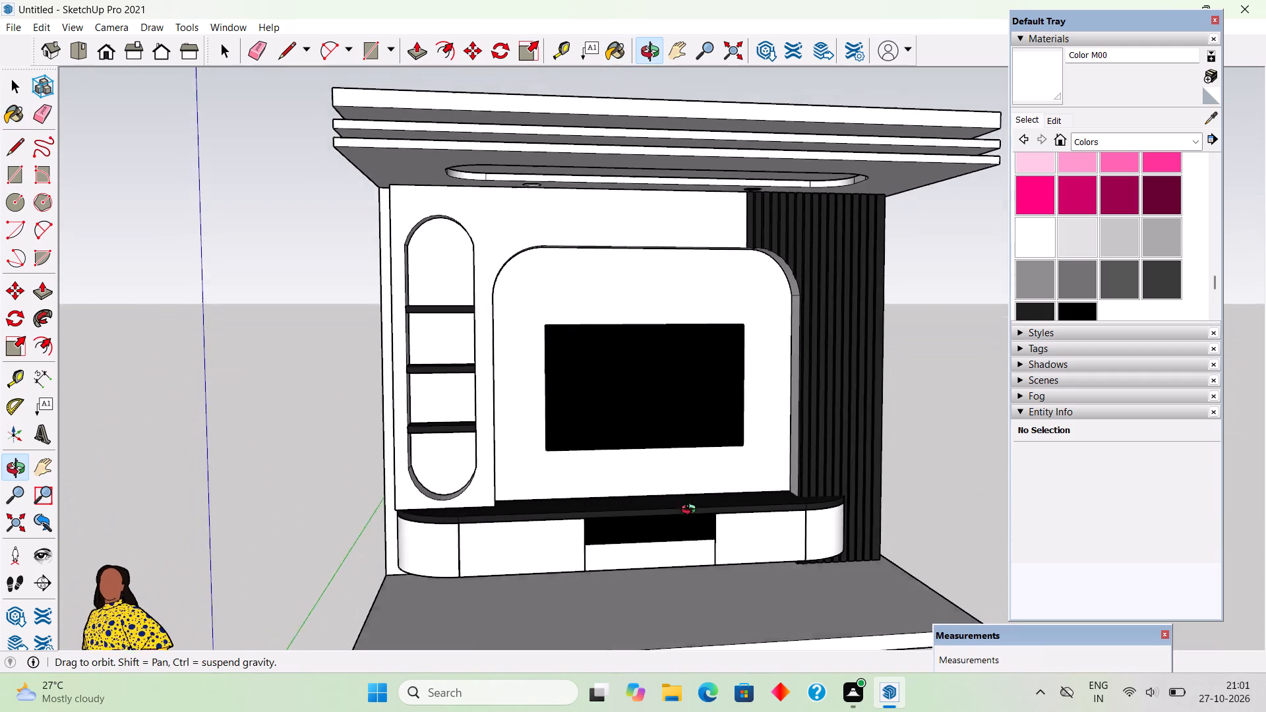
pyautogui.moveTo(692, 511); pyautogui.dragTo(702, 425, button='middle')
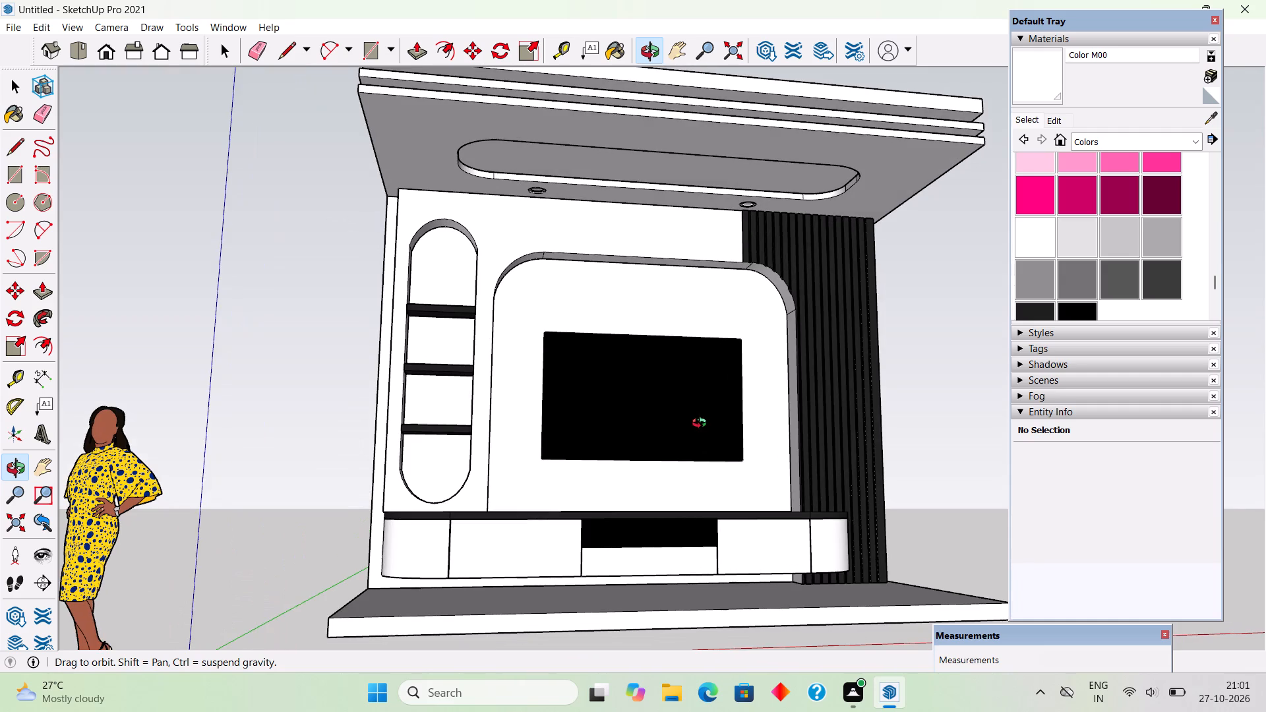
pyautogui.moveTo(702, 425); pyautogui.dragTo(719, 428, button='middle')
pyautogui.scroll(1, 477, 595)
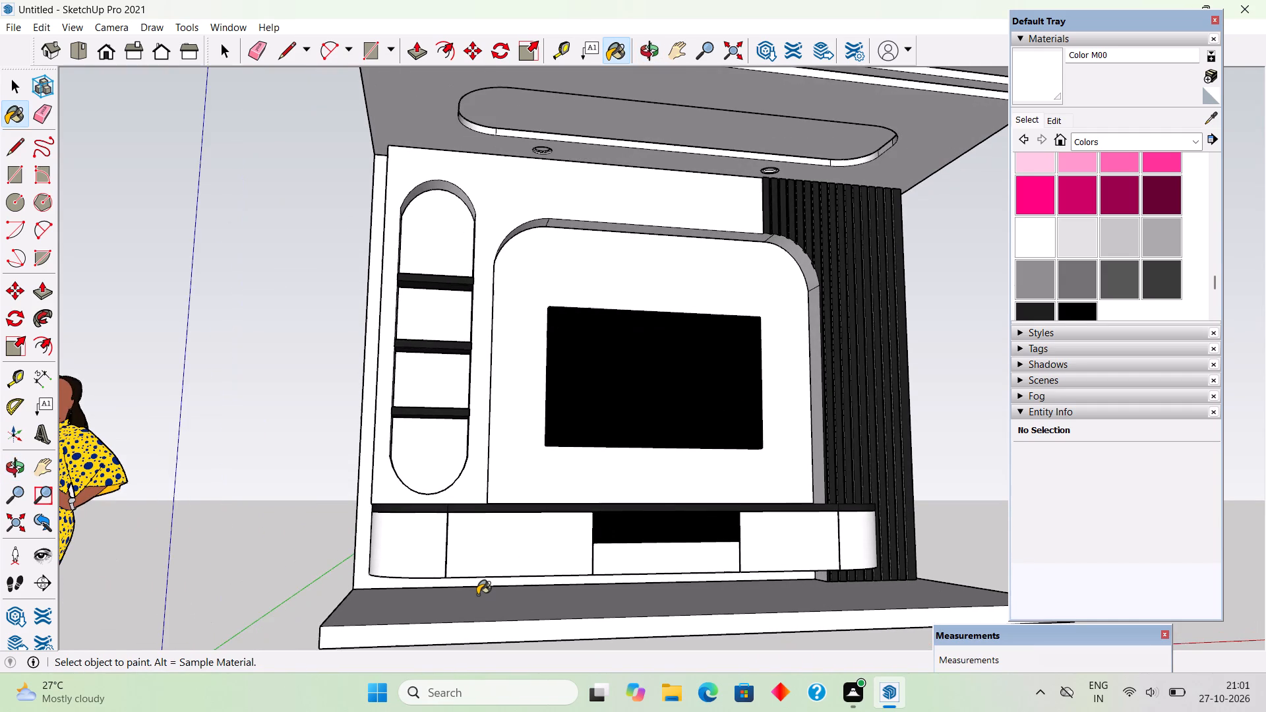
pyautogui.scroll(-1, 477, 595)
pyautogui.scroll(2, 920, 223)
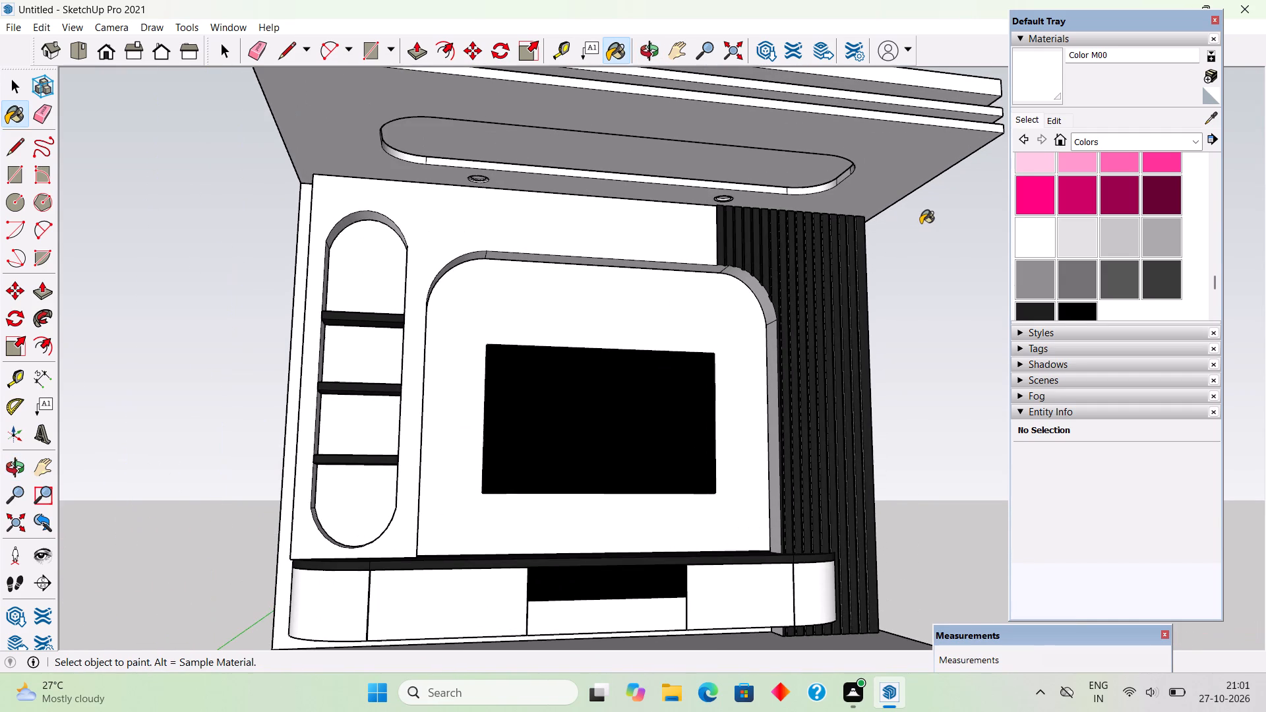
pyautogui.scroll(-1, 920, 223)
pyautogui.moveTo(940, 242); pyautogui.dragTo(963, 252, button='middle')
pyautogui.scroll(-2, 963, 252)
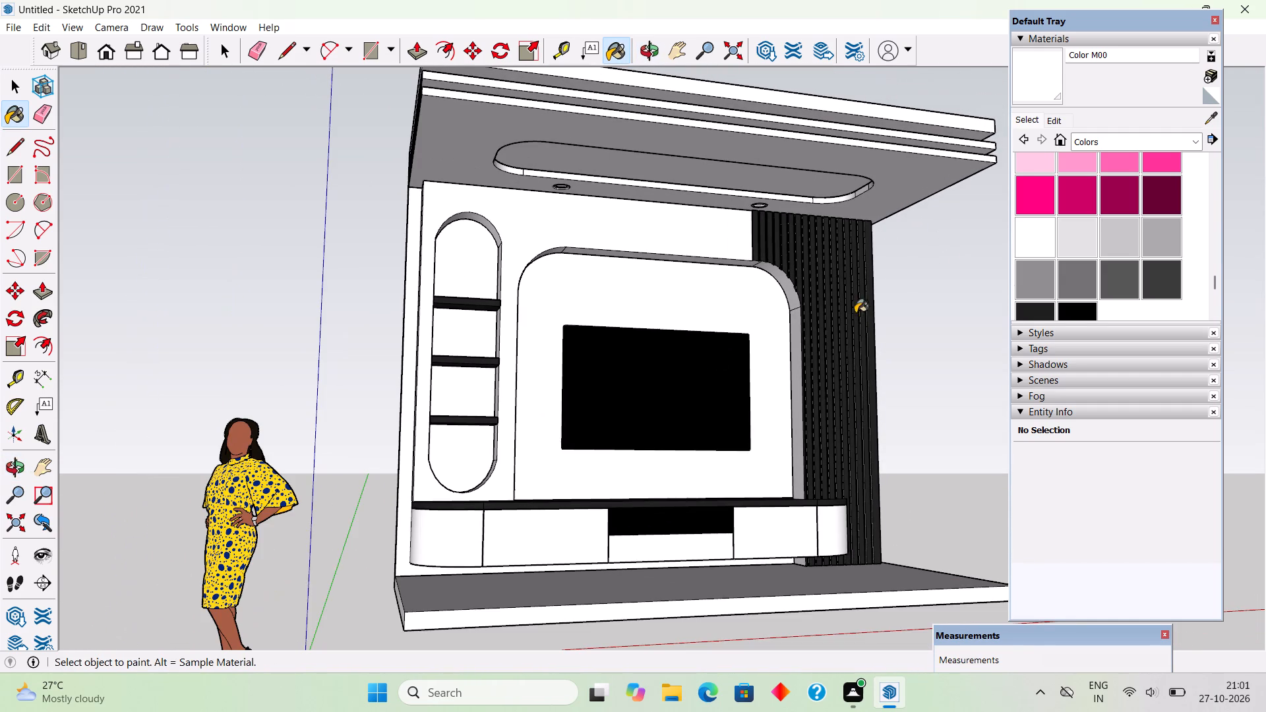
pyautogui.moveTo(437, 396); pyautogui.dragTo(431, 386, button='middle')
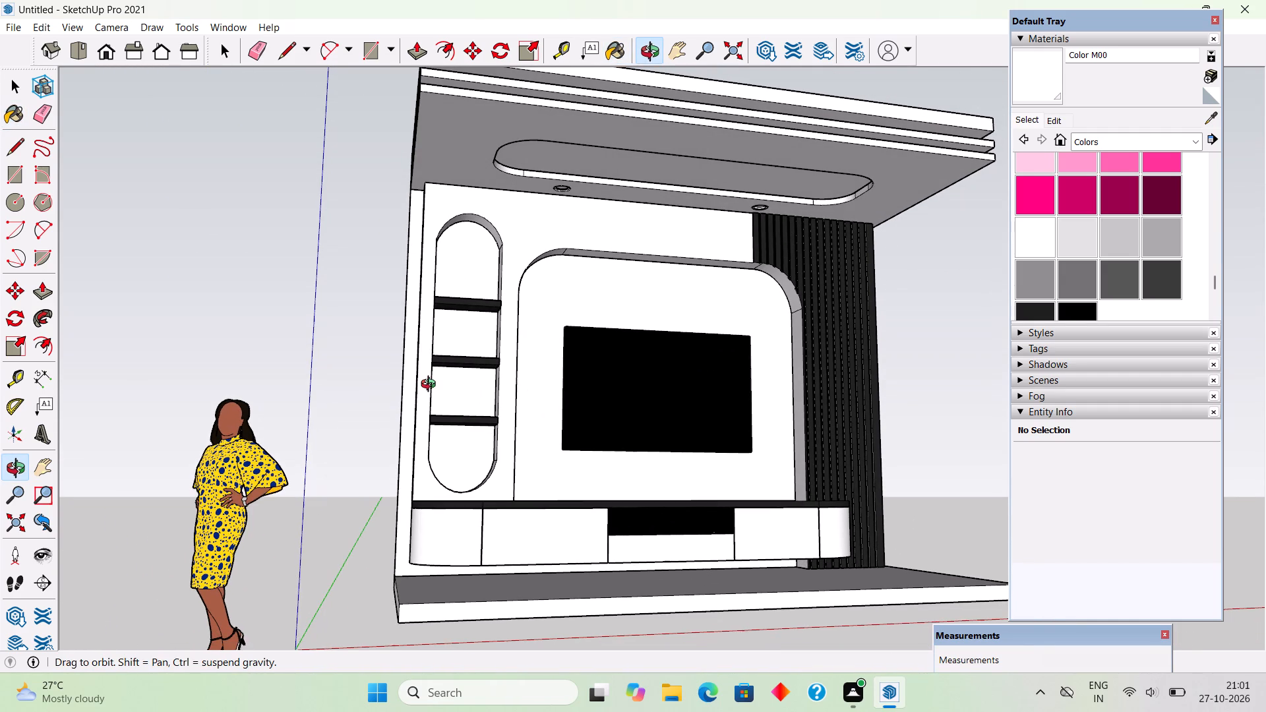
pyautogui.moveTo(431, 386); pyautogui.dragTo(435, 365, button='middle')
pyautogui.scroll(3, 436, 363)
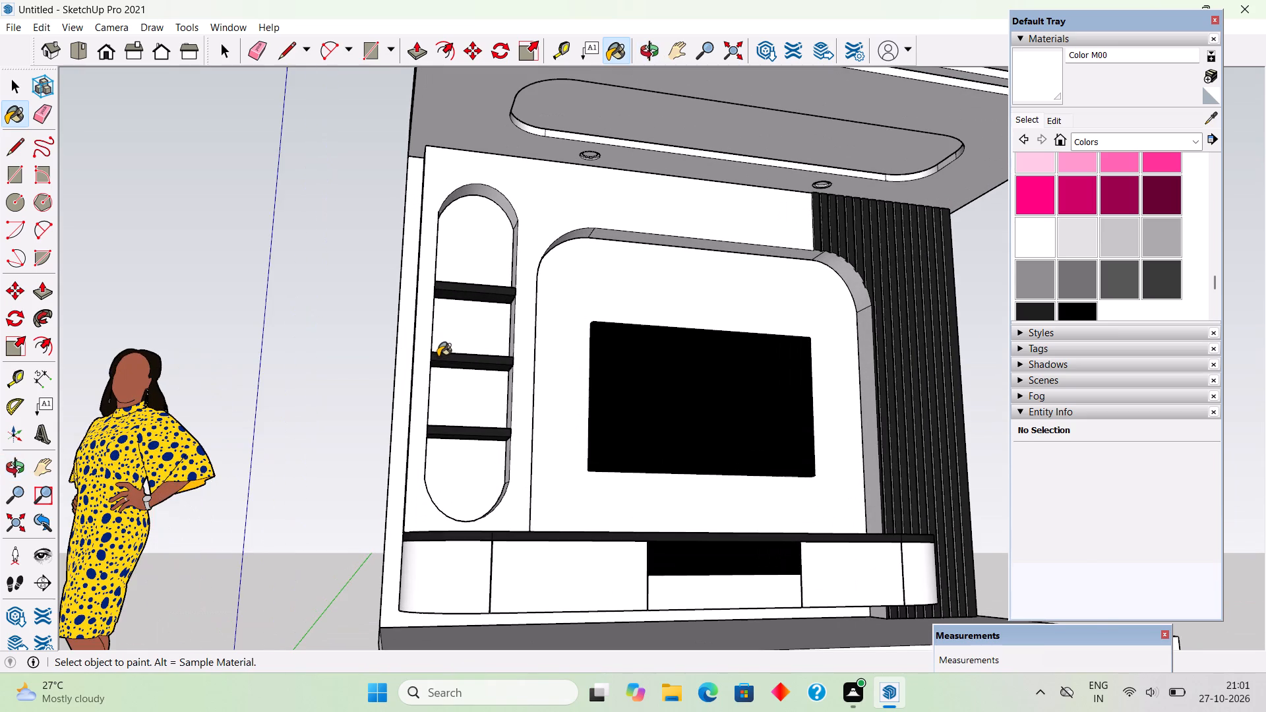
# Close the Default Tray and delete the standing woman scale figure beside the wall unit.
pyautogui.press('space')
pyautogui.scroll(-5, 438, 355)
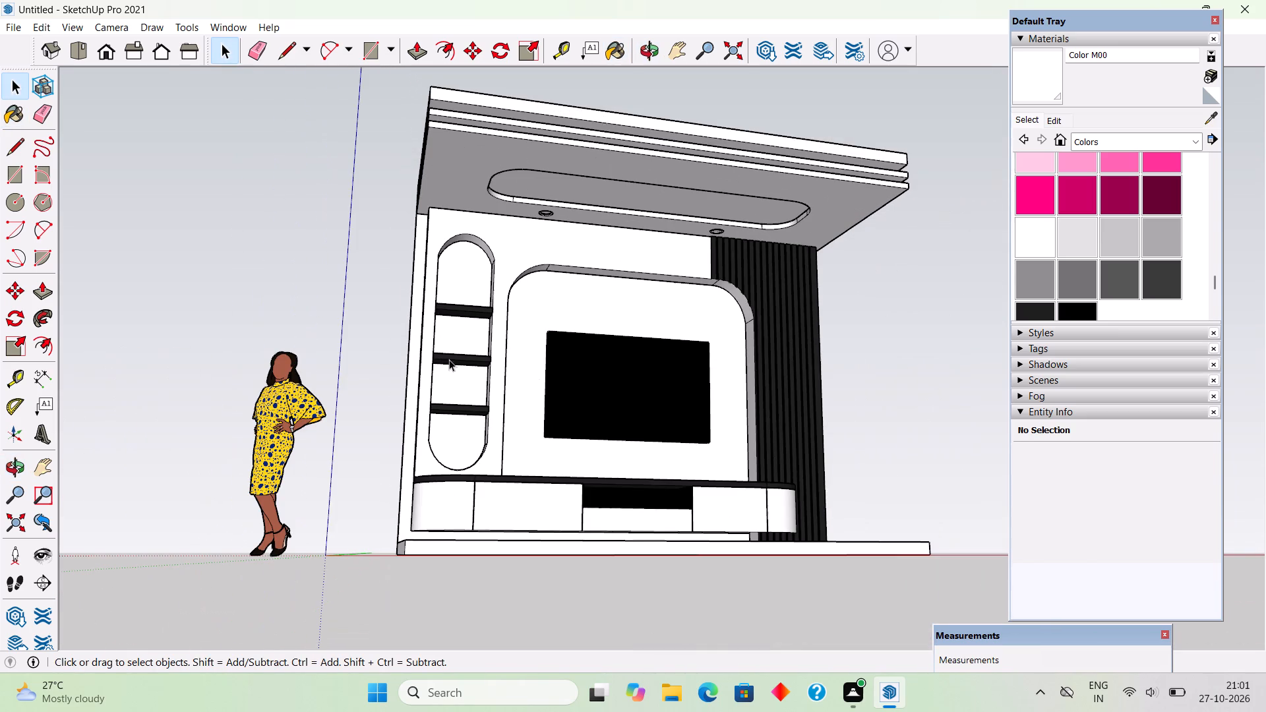
pyautogui.click(1217, 17)
pyautogui.click(296, 383)
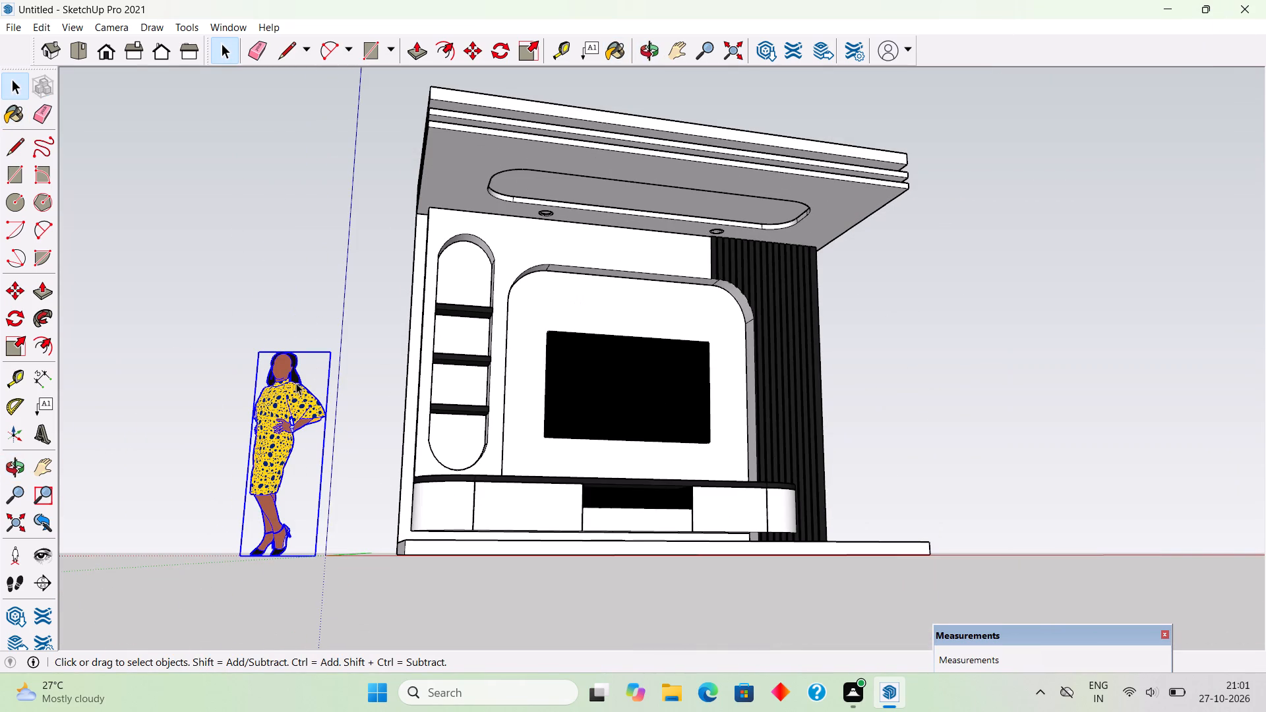
pyautogui.press('Delete')
# Review the finished wall unit from the front and below, checking the ceiling, shelf niche, TV panel and console.
pyautogui.scroll(3, 621, 289)
pyautogui.scroll(-1, 624, 303)
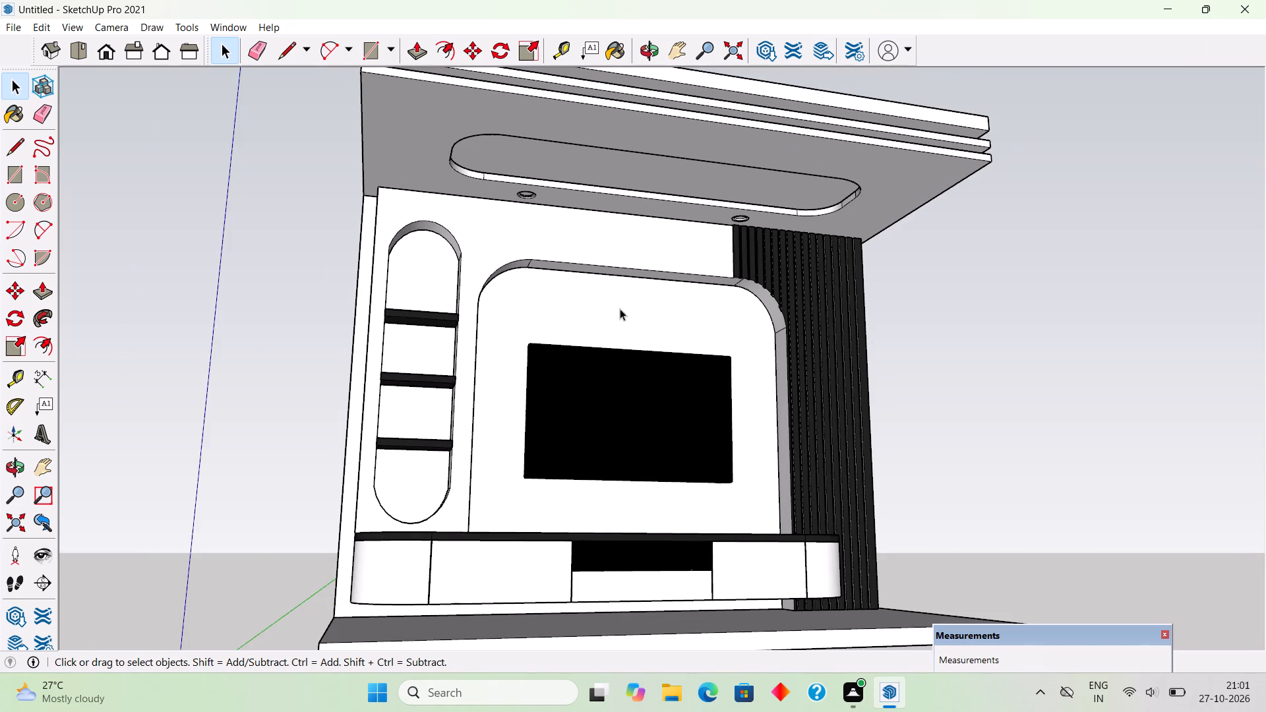
pyautogui.moveTo(613, 332); pyautogui.dragTo(546, 307, button='middle')
pyautogui.scroll(1, 547, 312)
pyautogui.moveTo(549, 329); pyautogui.dragTo(555, 365, button='middle')
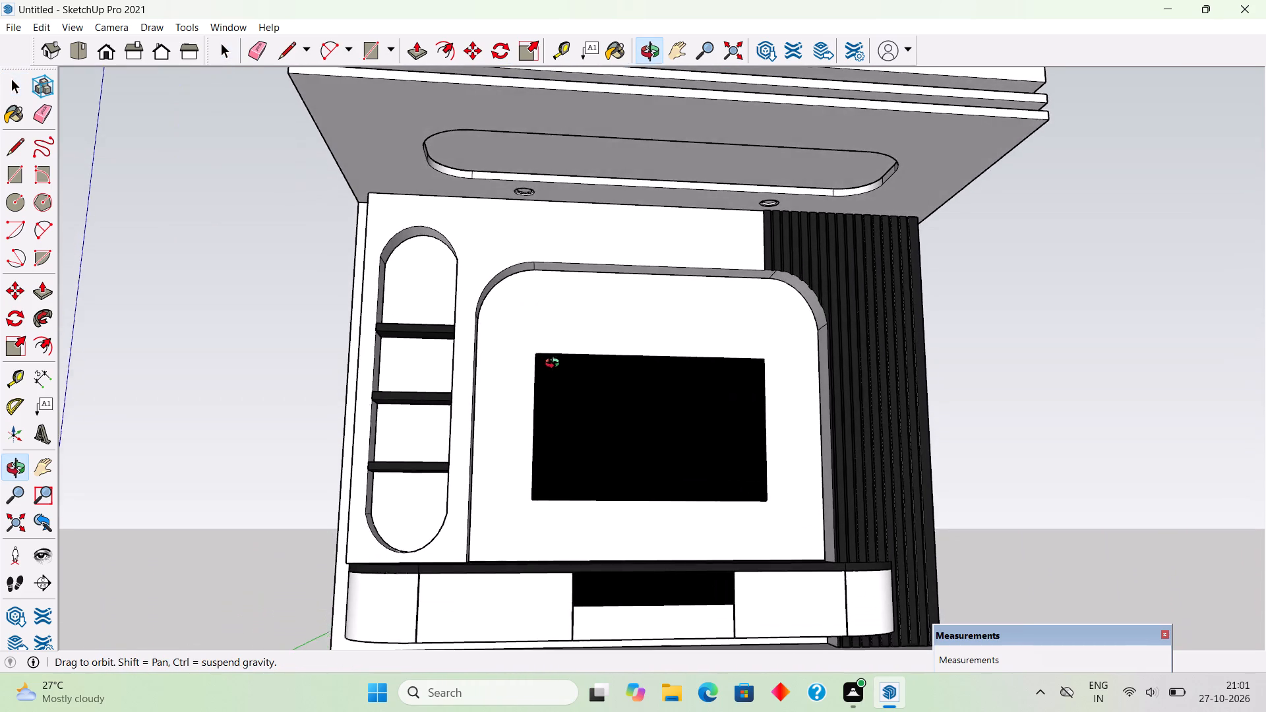
pyautogui.moveTo(555, 365); pyautogui.dragTo(569, 375, button='middle')
pyautogui.scroll(-2, 569, 375)
pyautogui.moveTo(562, 389); pyautogui.dragTo(506, 366, button='middle')
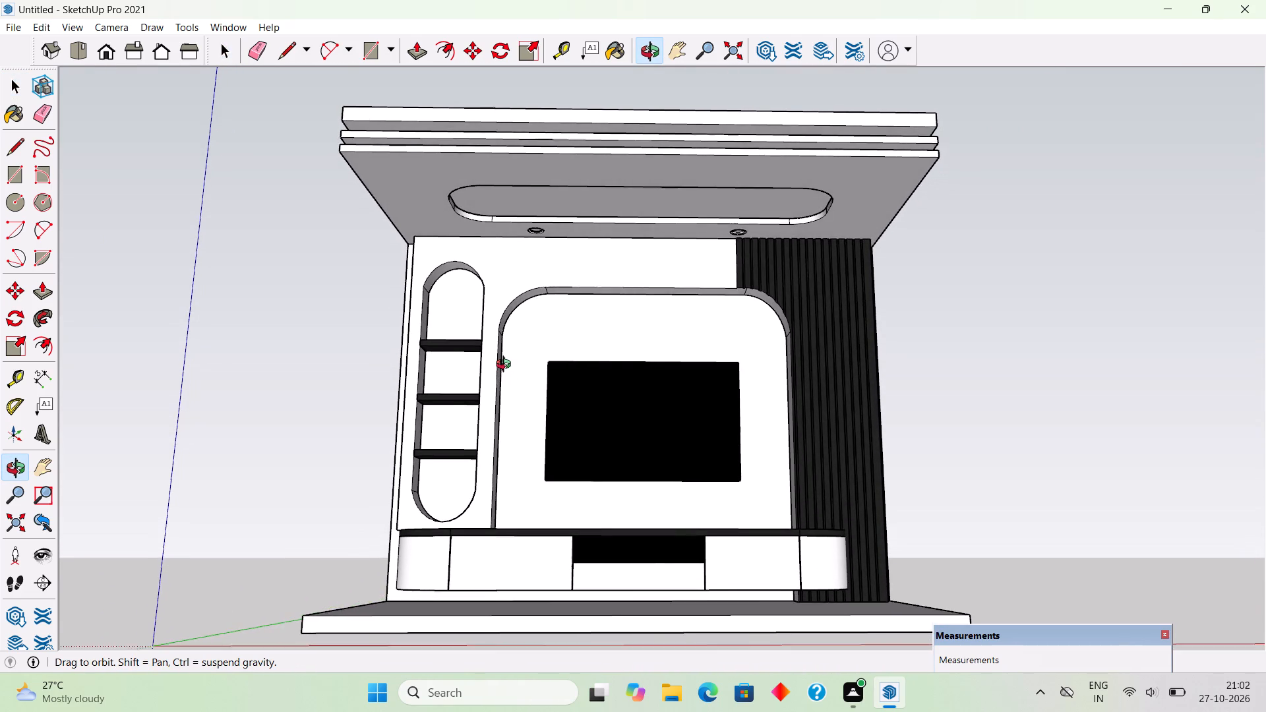
pyautogui.moveTo(506, 366); pyautogui.dragTo(507, 365, button='middle')
pyautogui.scroll(1, 511, 366)
pyautogui.scroll(-1, 511, 366)
pyautogui.moveTo(511, 366); pyautogui.dragTo(522, 391, button='middle')
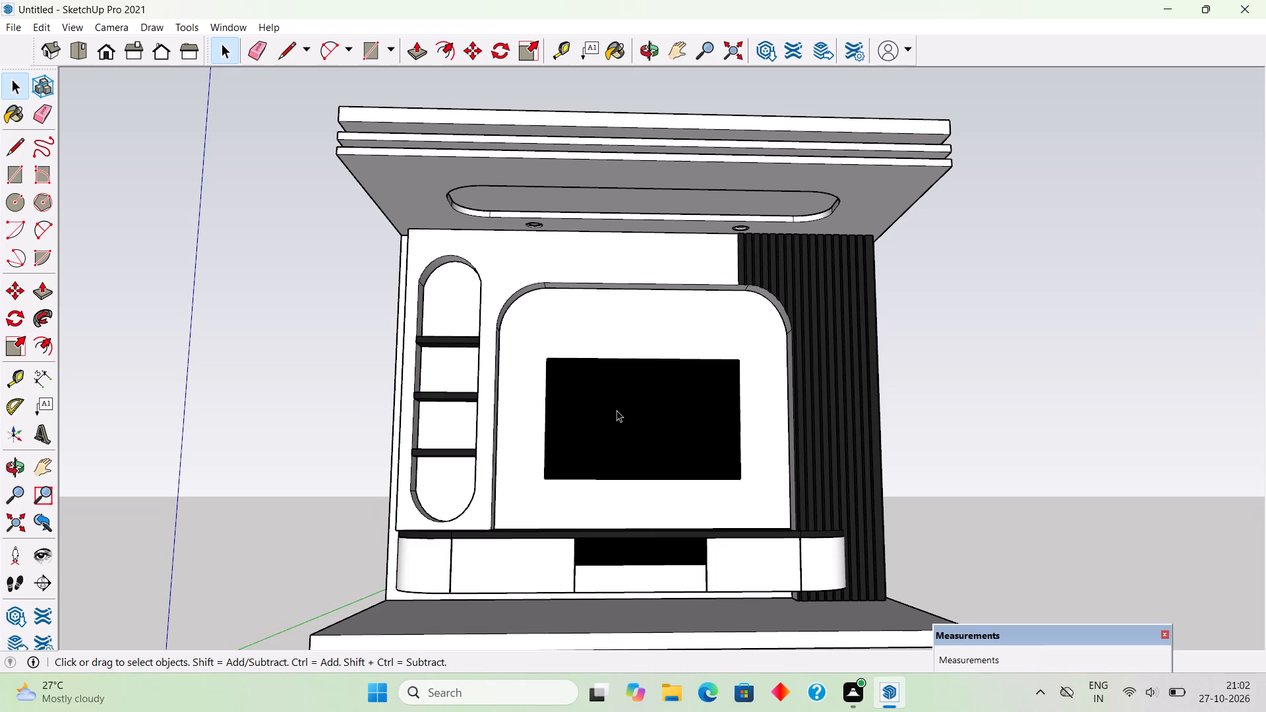
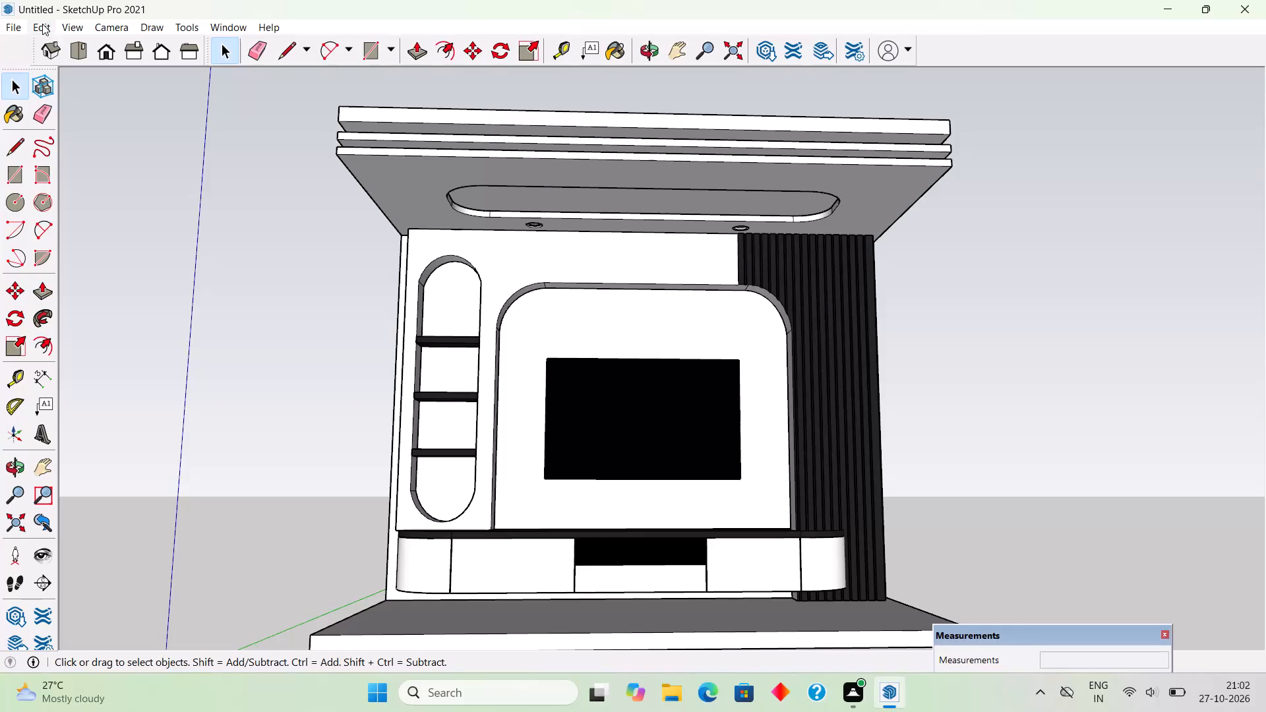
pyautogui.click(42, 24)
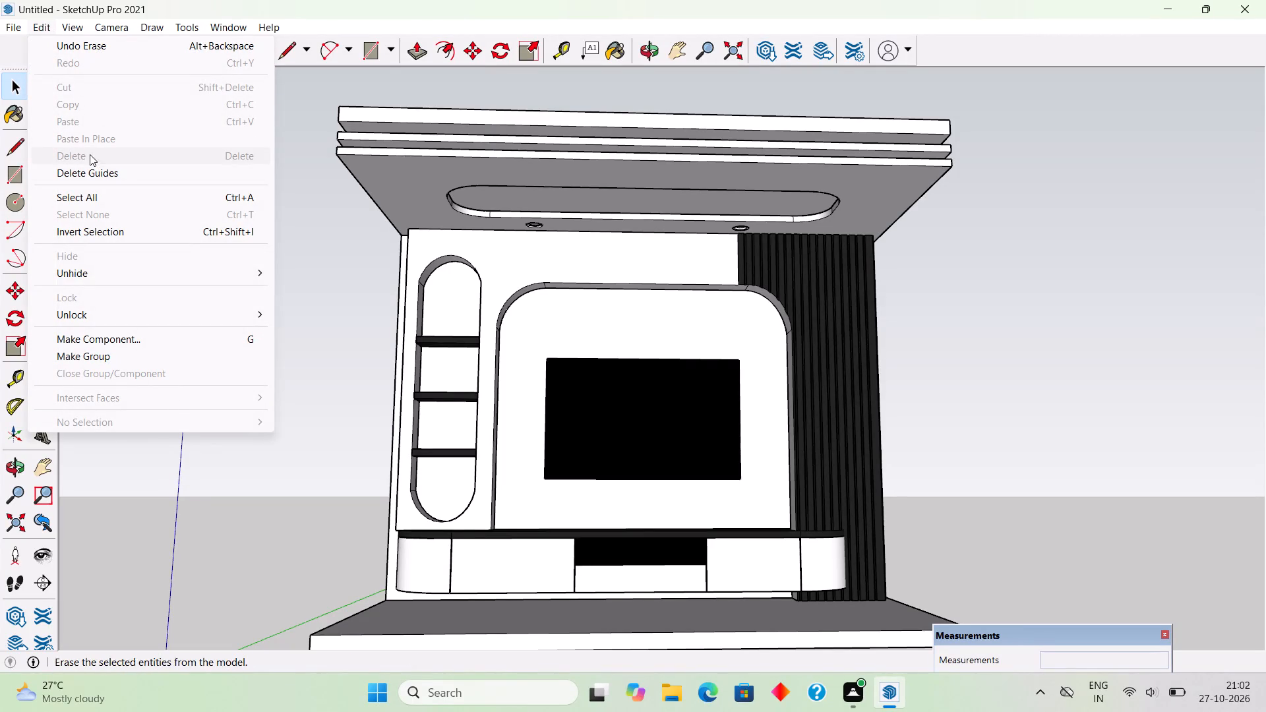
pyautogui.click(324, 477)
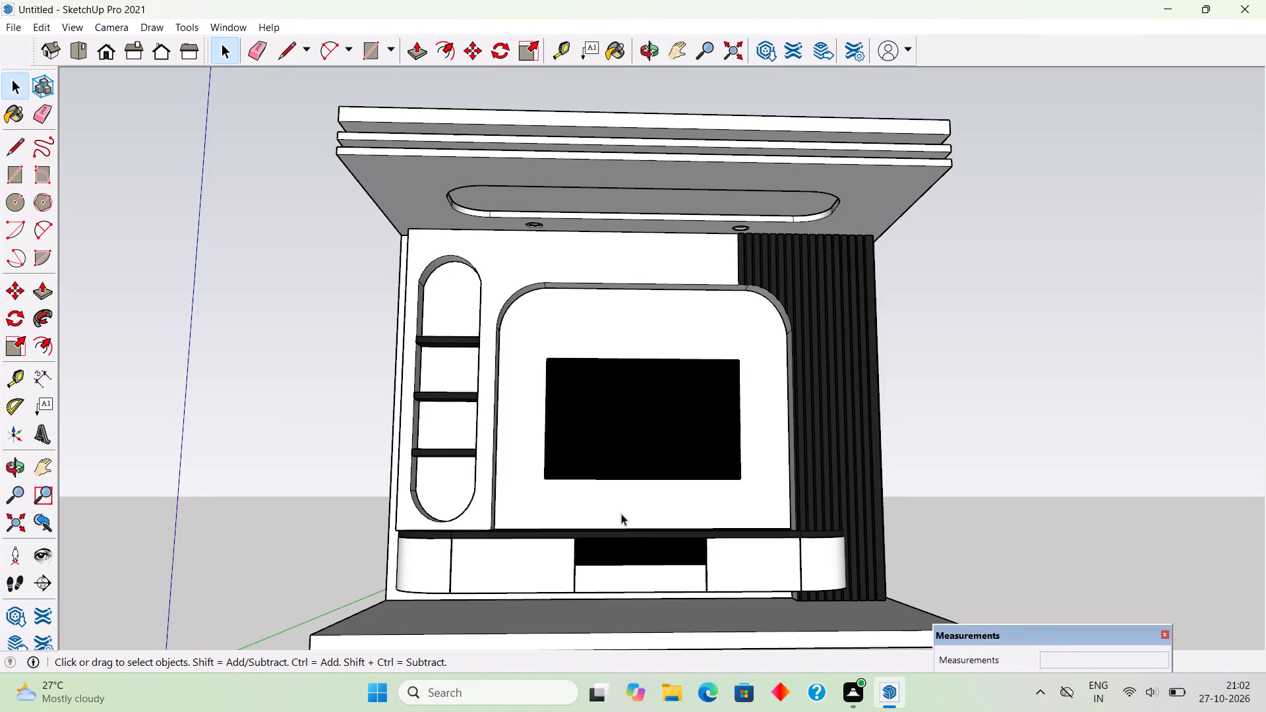
# Model an upright book on the niche's lowest shelf: rectangle about 1' 7/8" by 1' 1/8", Push/Pull about 2 9/16" thick.
pyautogui.moveTo(621, 501); pyautogui.dragTo(717, 573, button='middle')
pyautogui.scroll(5, 465, 432)
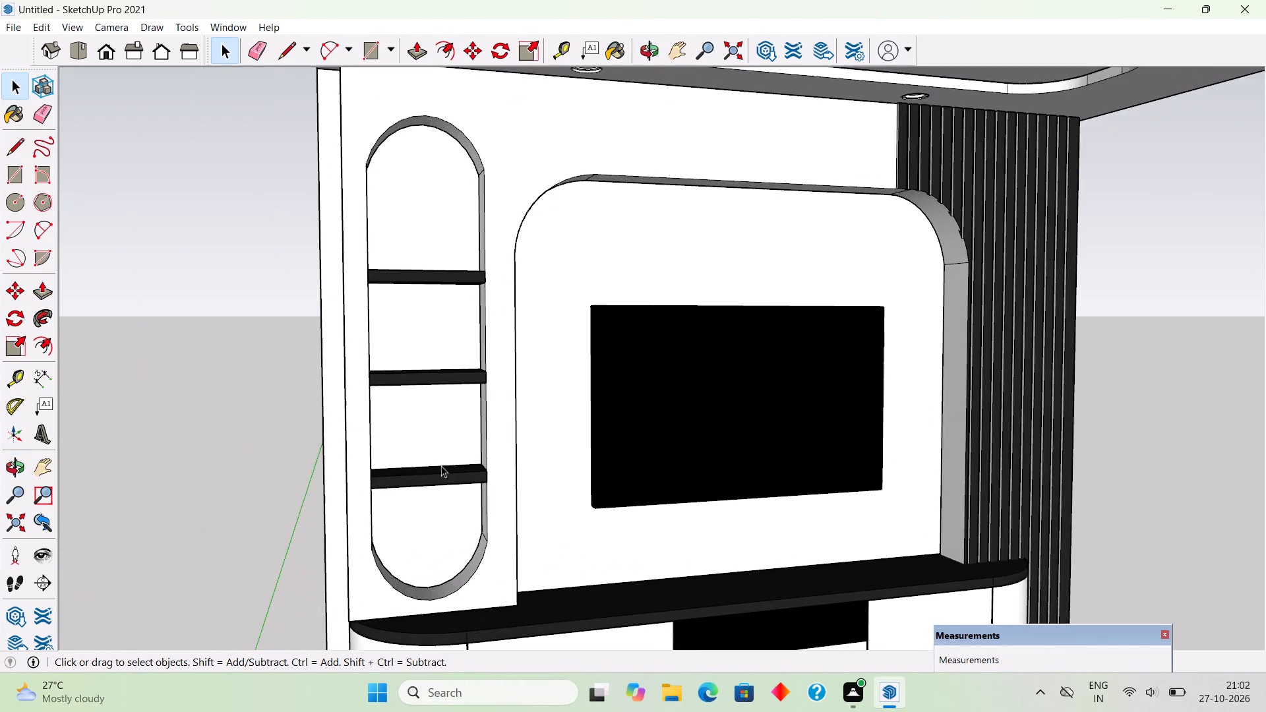
pyautogui.scroll(2, 441, 469)
pyautogui.moveTo(435, 467); pyautogui.dragTo(371, 446, button='middle')
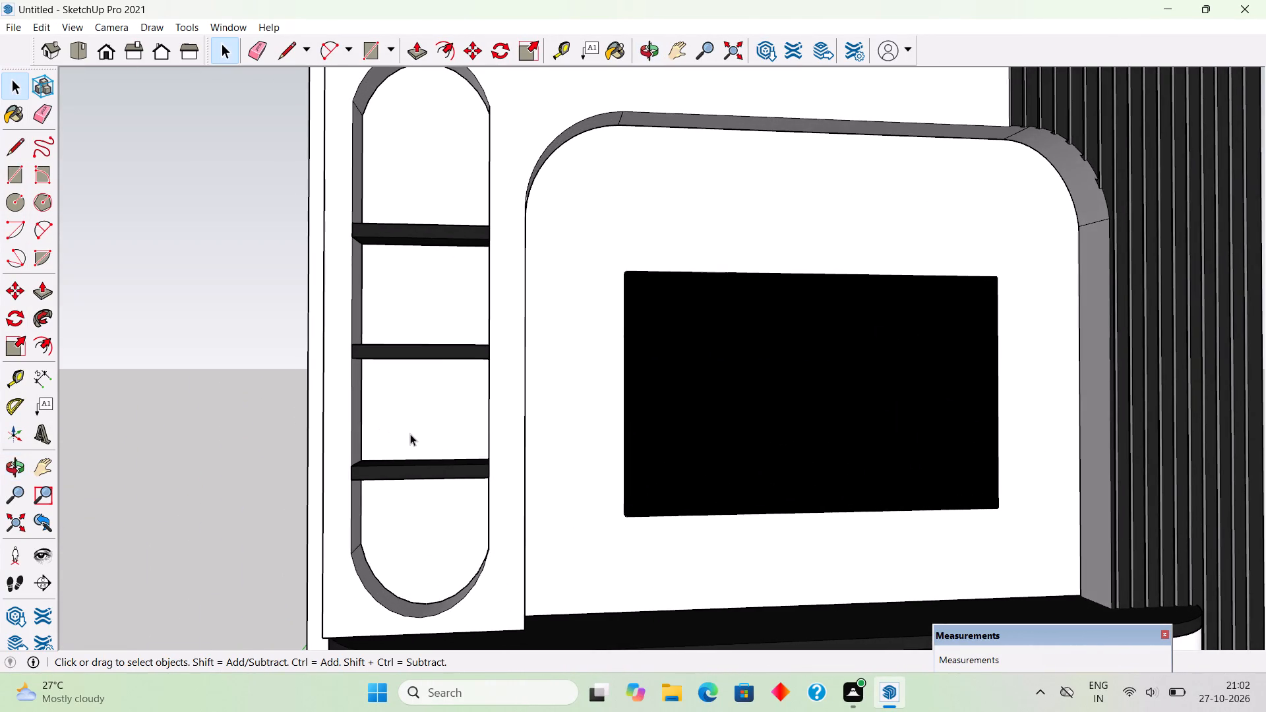
pyautogui.moveTo(410, 434); pyautogui.dragTo(373, 432, button='middle')
pyautogui.scroll(4, 373, 421)
pyautogui.moveTo(378, 489); pyautogui.dragTo(342, 594, button='middle')
pyautogui.scroll(3, 394, 395)
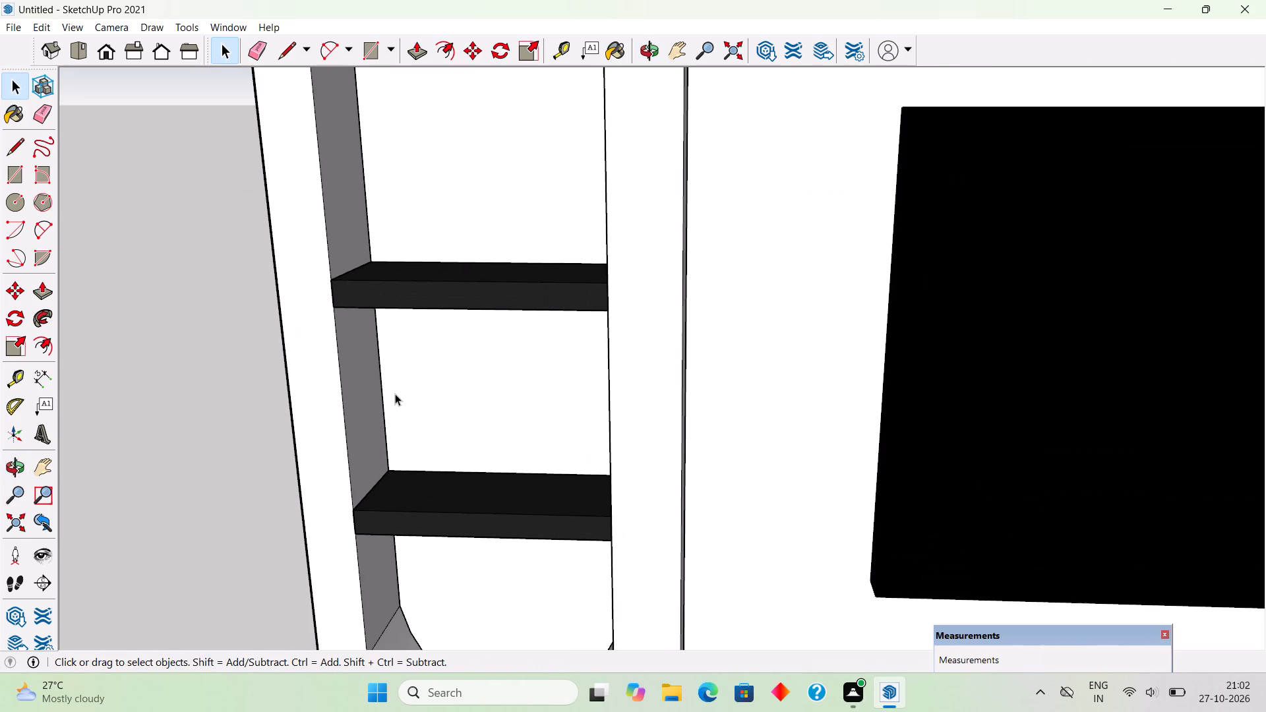
pyautogui.press('r')
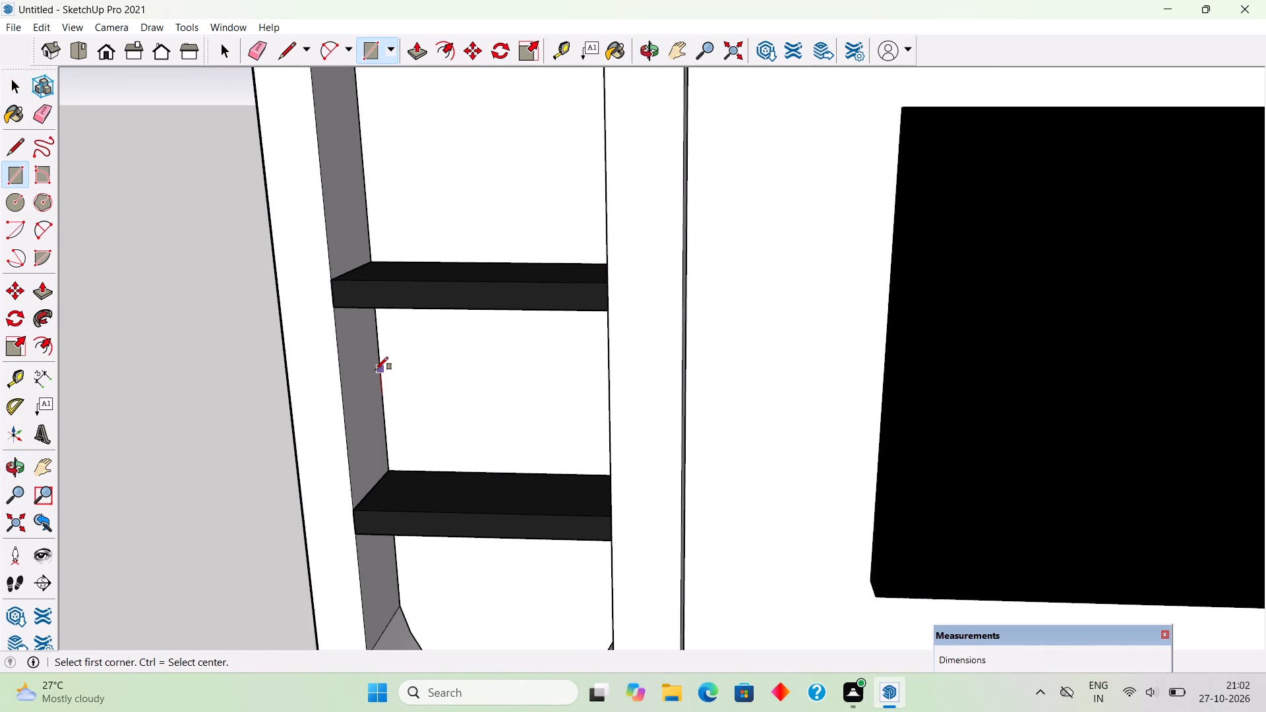
pyautogui.click(378, 374)
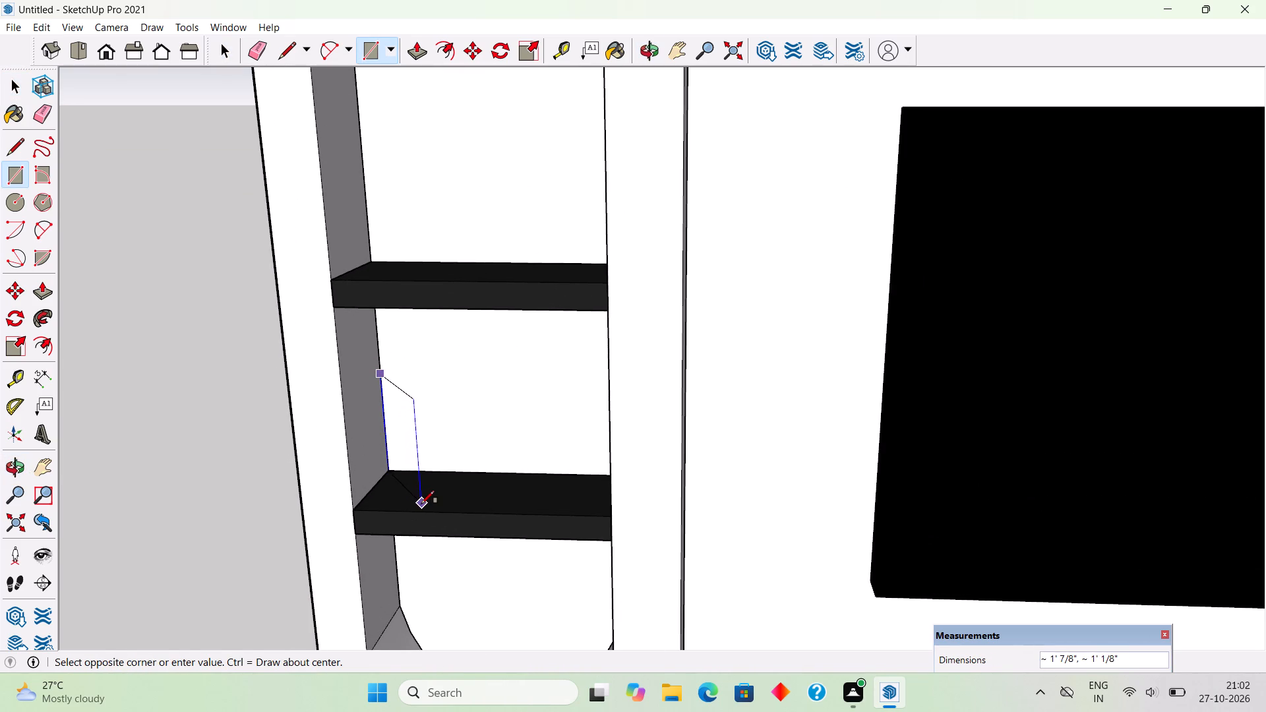
pyautogui.click(421, 504)
pyautogui.press('p')
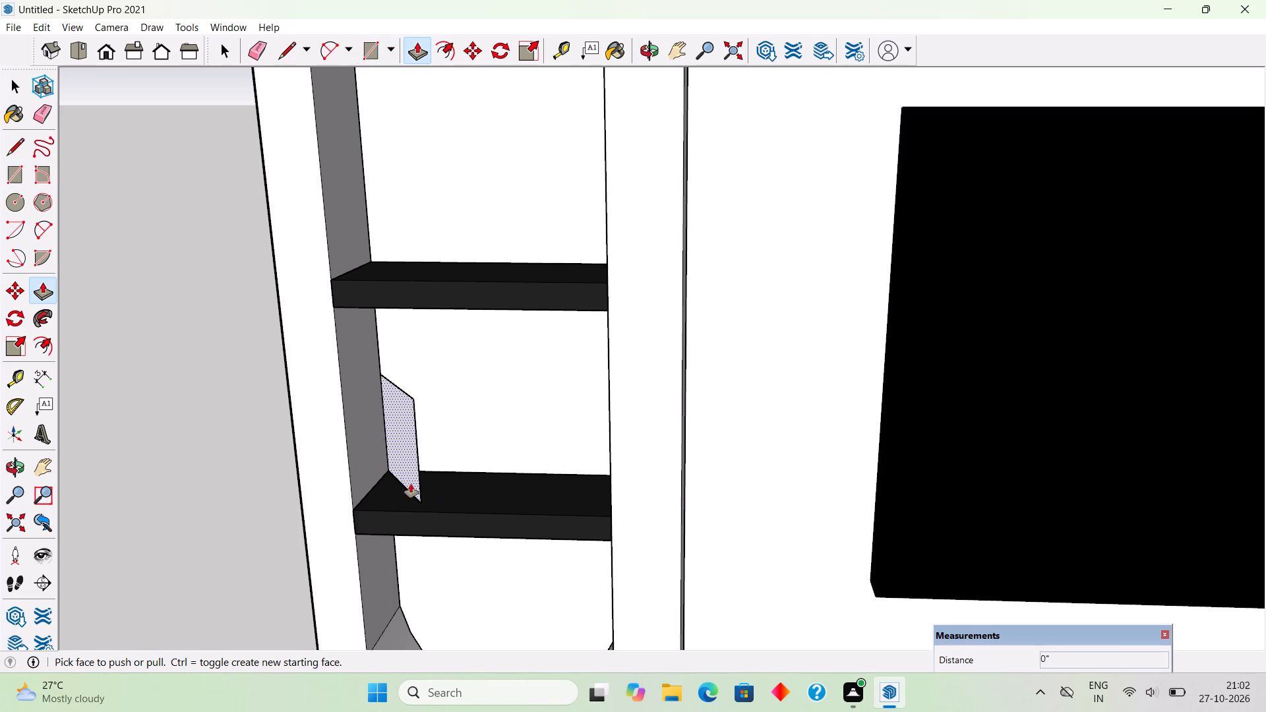
pyautogui.click(406, 473)
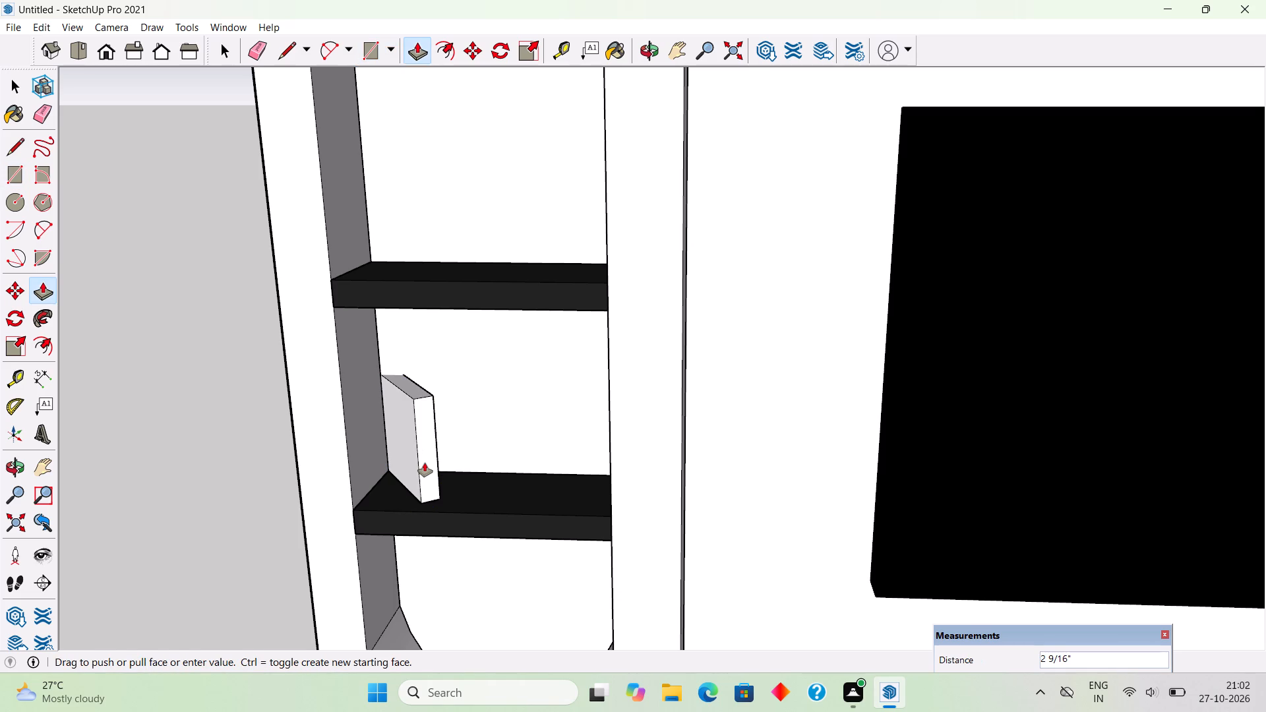
pyautogui.click(425, 463)
pyautogui.press('space')
# Draw a second upright rectangle about 1' 7/8" high on the niche's side wall beside the first book and extrude it into a block.
pyautogui.moveTo(404, 466); pyautogui.dragTo(313, 449, button='middle')
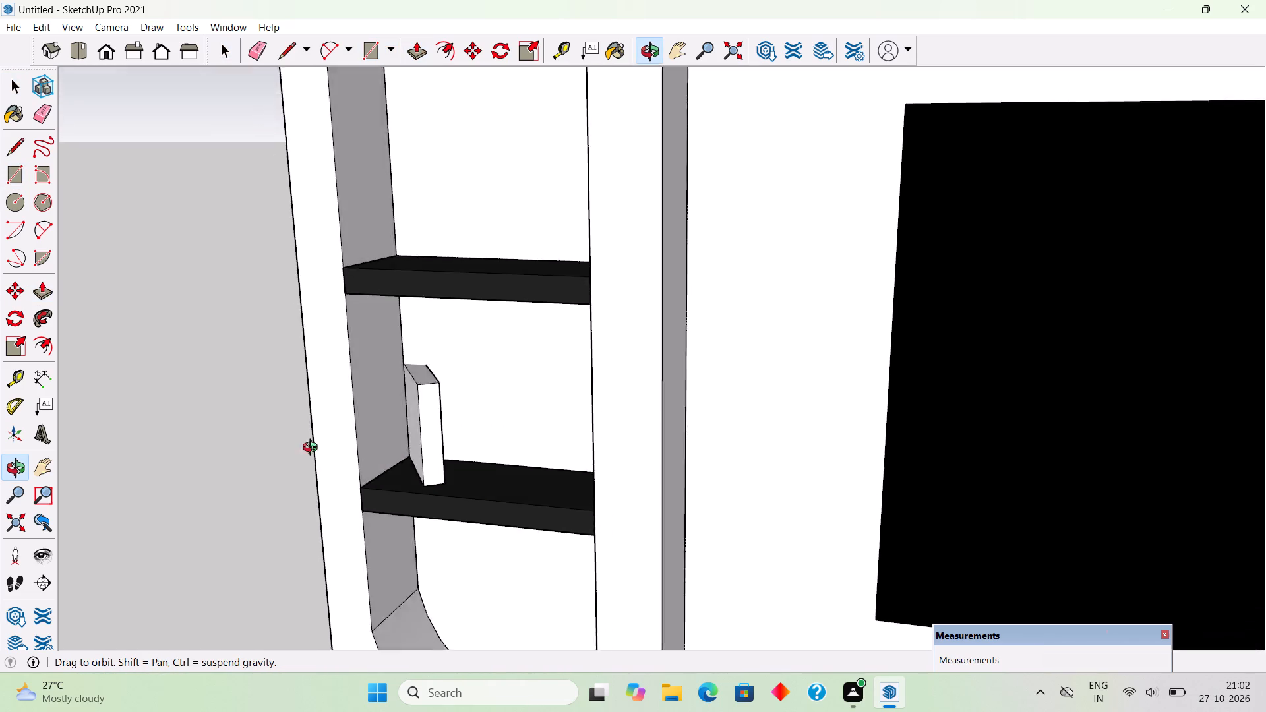
pyautogui.moveTo(313, 449); pyautogui.dragTo(404, 443, button='middle')
pyautogui.press('r')
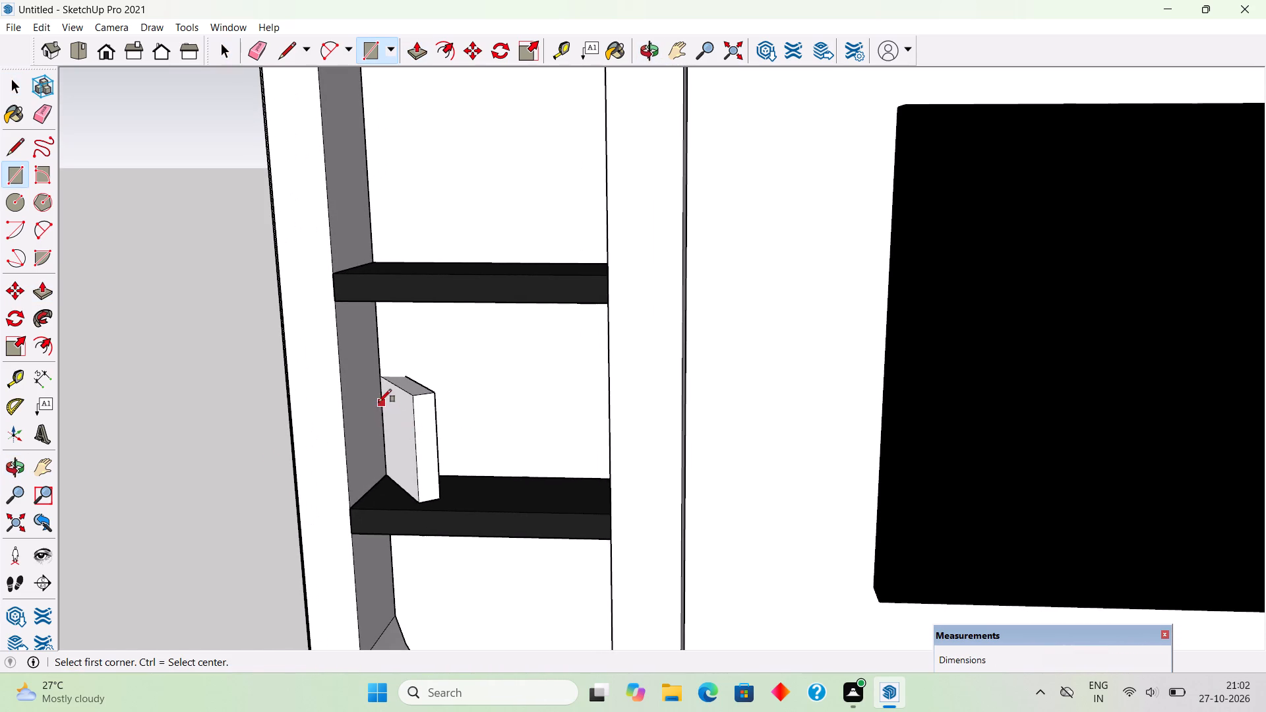
pyautogui.click(377, 381)
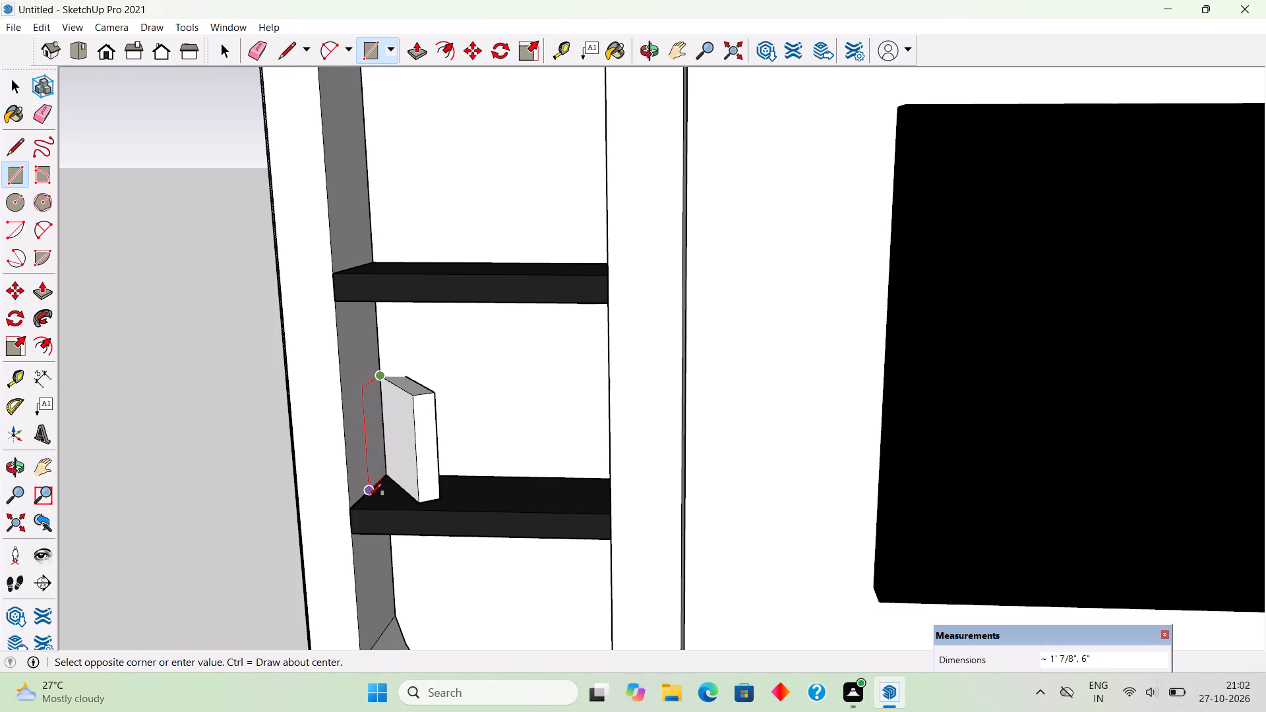
pyautogui.scroll(4, 363, 500)
pyautogui.click(363, 500)
pyautogui.press('p')
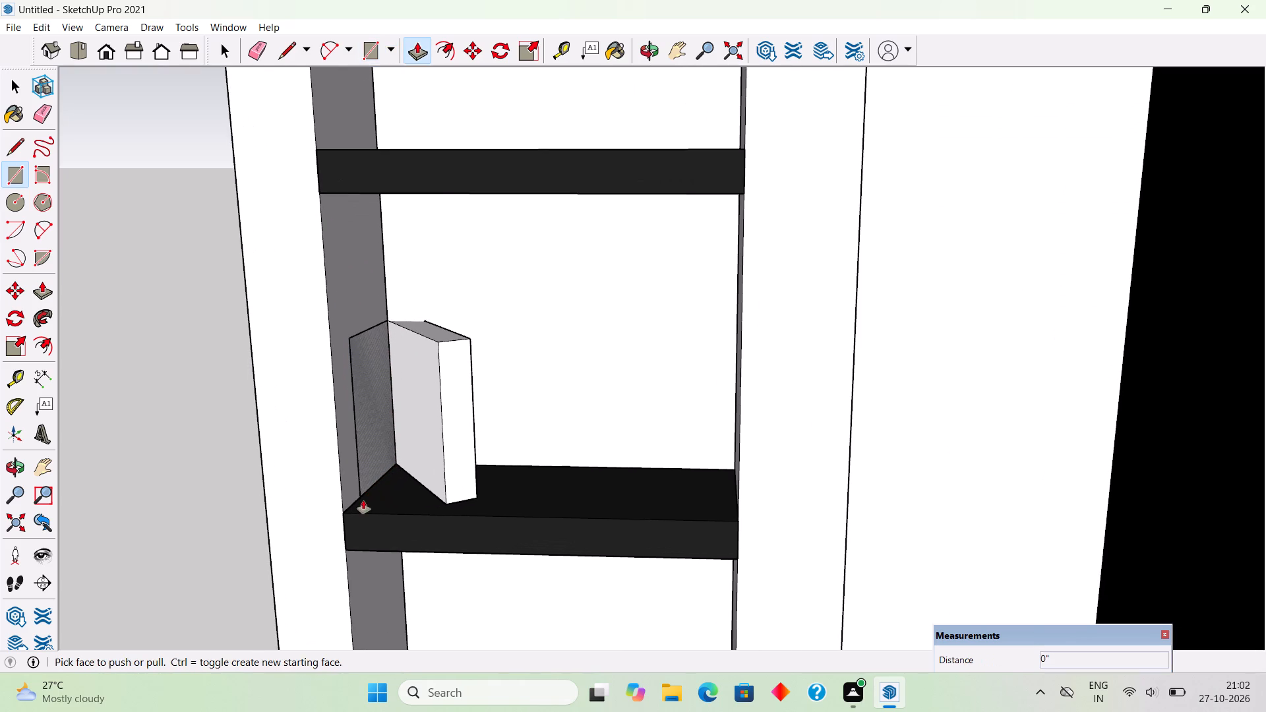
pyautogui.click(365, 492)
pyautogui.click(403, 487)
pyautogui.press('space')
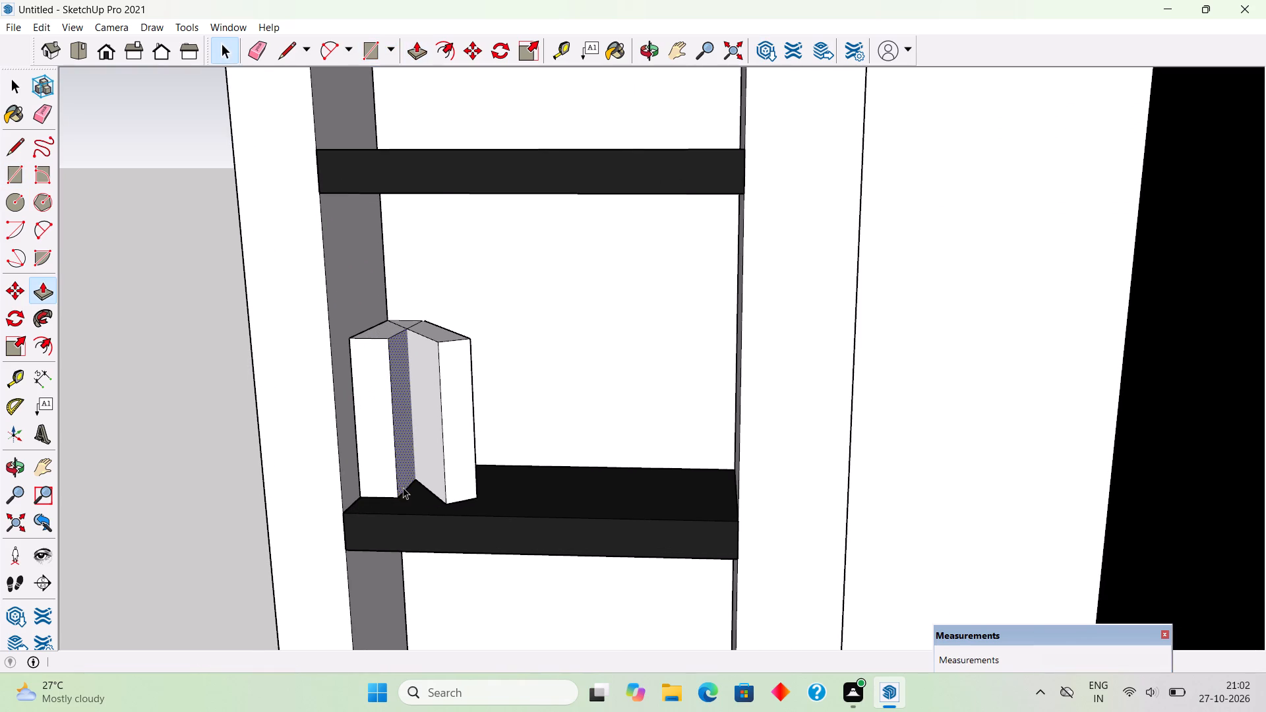
# Make a group of the two joined upright books on the lowest shelf.
pyautogui.moveTo(441, 456); pyautogui.dragTo(315, 444, button='middle')
pyautogui.scroll(-12, 302, 435)
pyautogui.moveTo(456, 508); pyautogui.dragTo(595, 502, button='middle')
pyautogui.scroll(1, 345, 468)
pyautogui.moveTo(419, 405); pyautogui.dragTo(462, 498, button='middle')
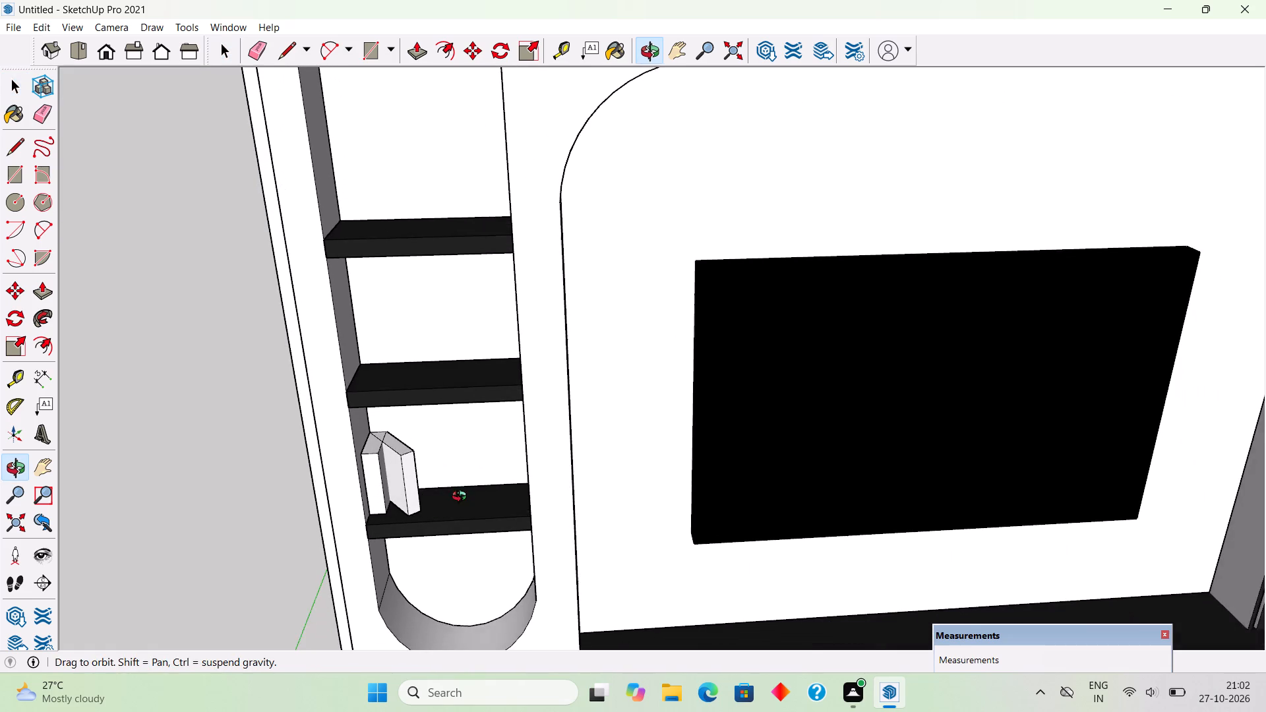
pyautogui.moveTo(462, 498); pyautogui.dragTo(467, 504, button='middle')
pyautogui.tripleClick(384, 479)
pyautogui.rightClick(384, 479)
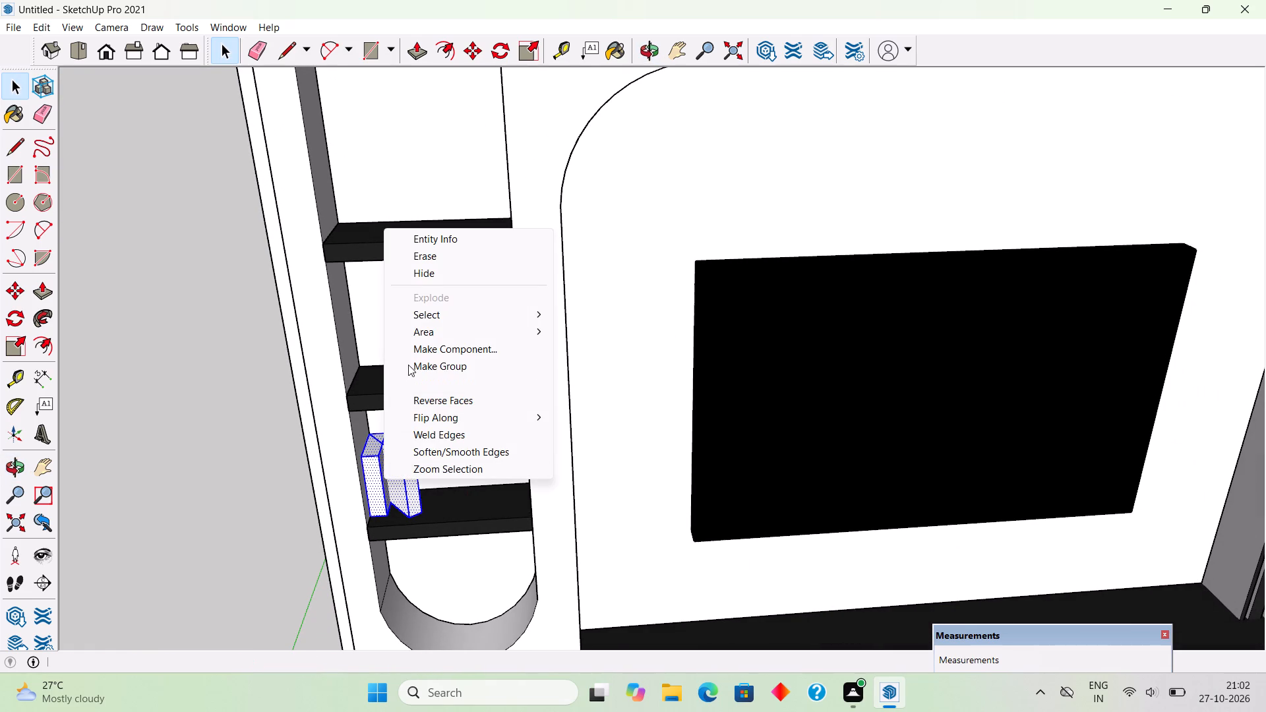
pyautogui.click(409, 362)
# Model a flat book on the middle shelf from a rectangle about 1' 2 5/8" by 10 3/16", raised about 1 7/8".
pyautogui.moveTo(442, 401); pyautogui.dragTo(450, 452, button='middle')
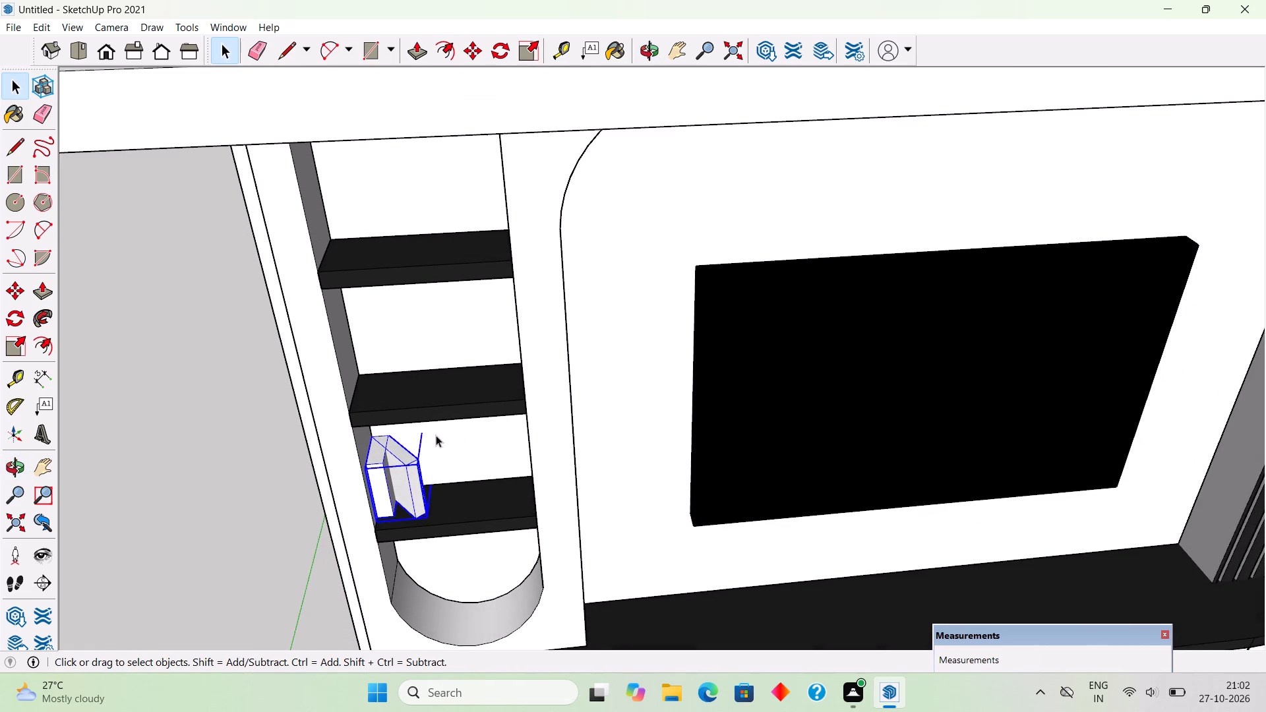
pyautogui.scroll(1, 429, 413)
pyautogui.press('r')
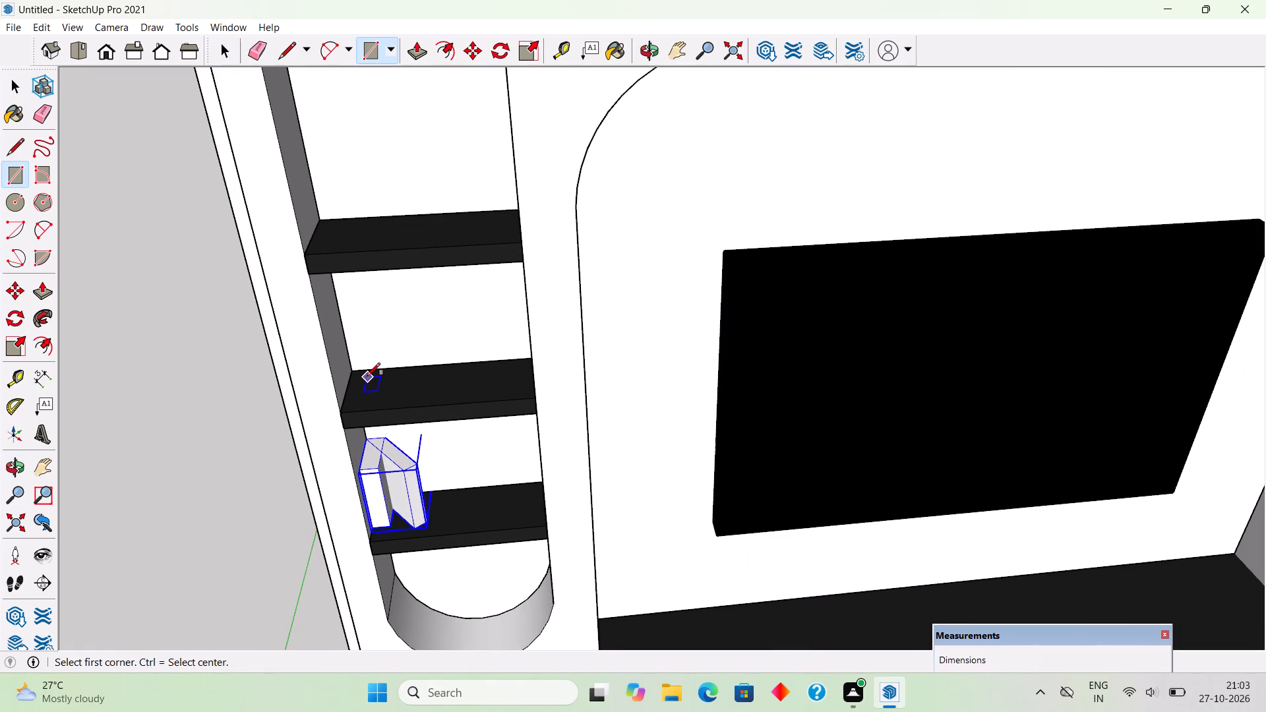
pyautogui.click(367, 376)
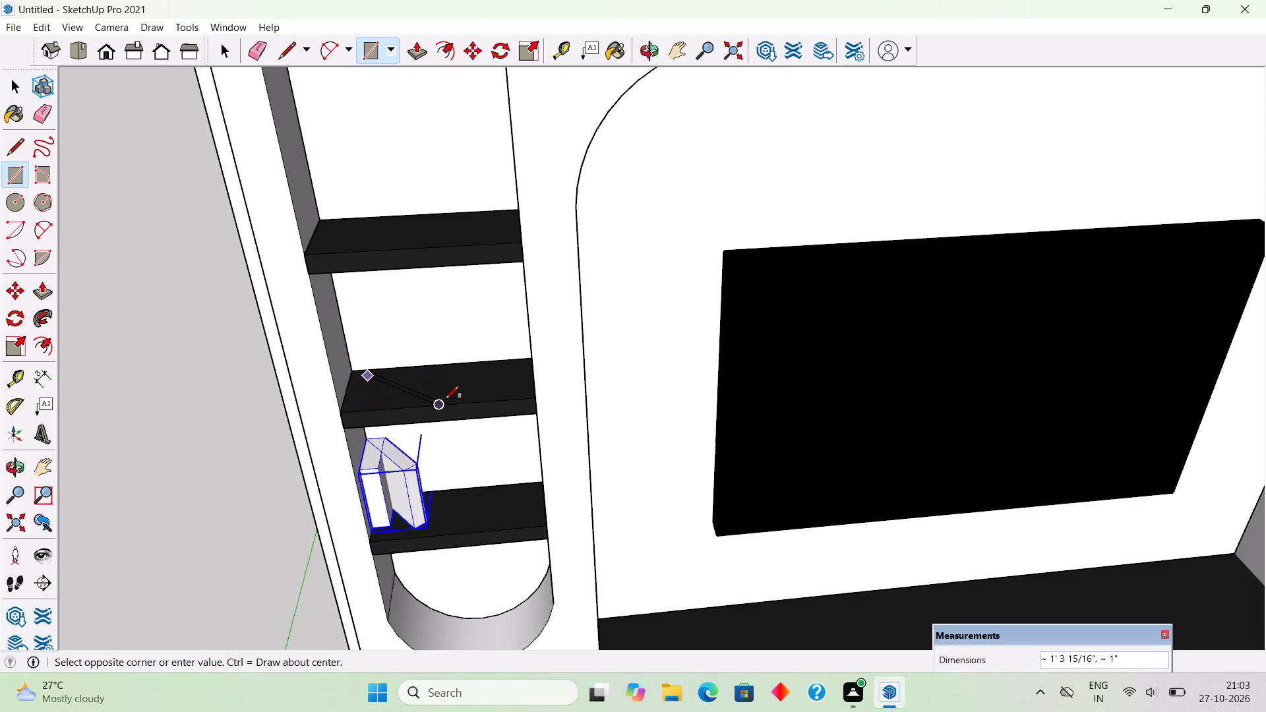
pyautogui.scroll(7, 456, 396)
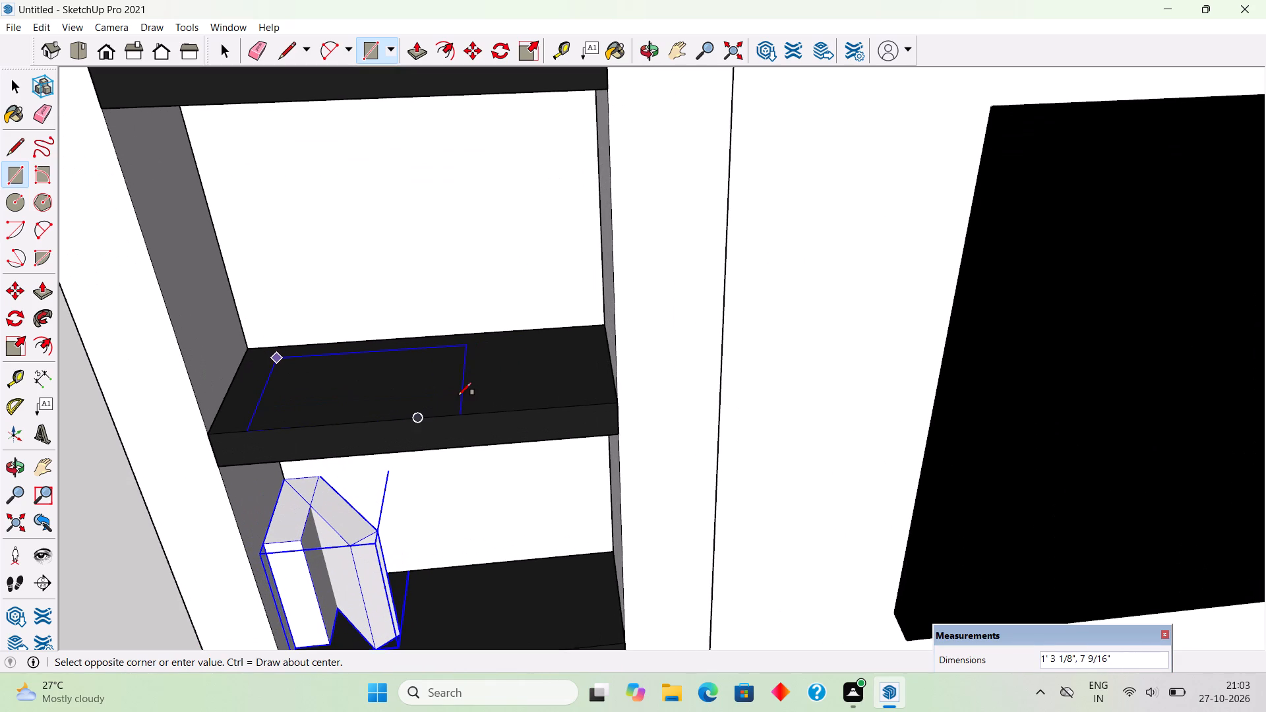
pyautogui.scroll(1, 452, 395)
pyautogui.click(448, 405)
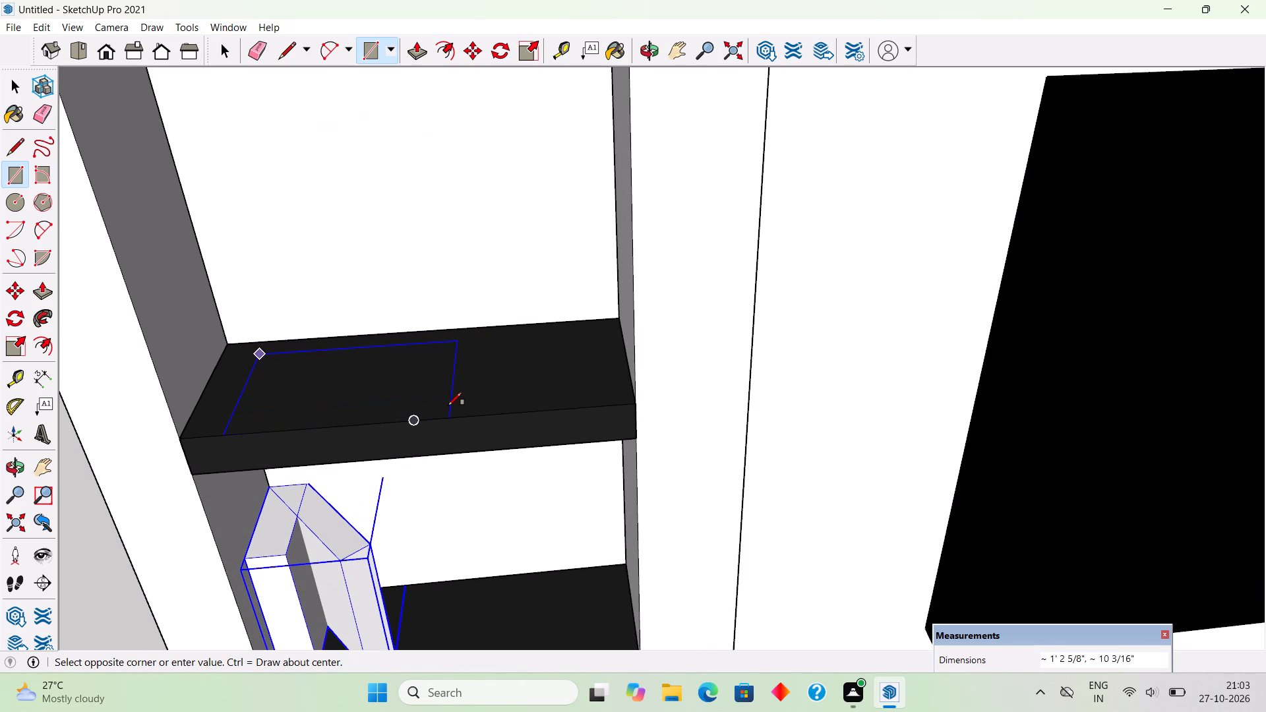
pyautogui.press('p')
pyautogui.click(402, 375)
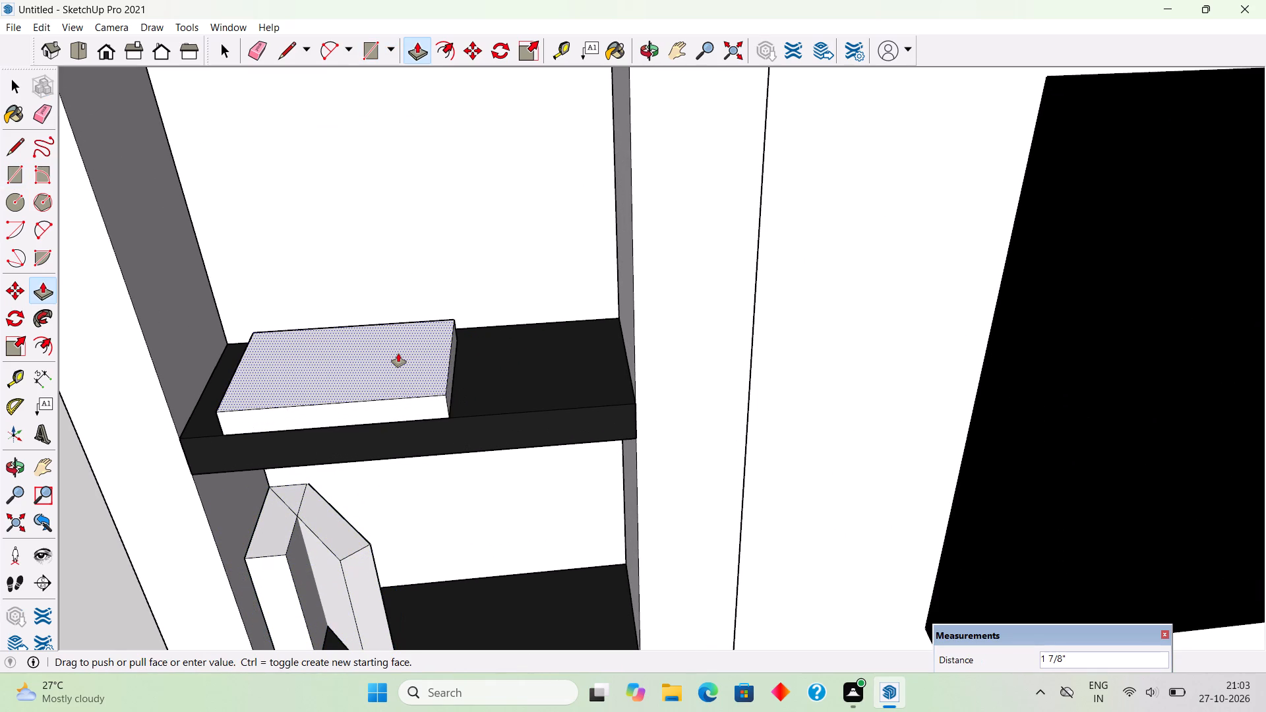
pyautogui.click(398, 353)
pyautogui.press('space')
# Make a group of the flat book on the middle shelf.
pyautogui.moveTo(402, 361); pyautogui.dragTo(413, 402, button='middle')
pyautogui.press('r')
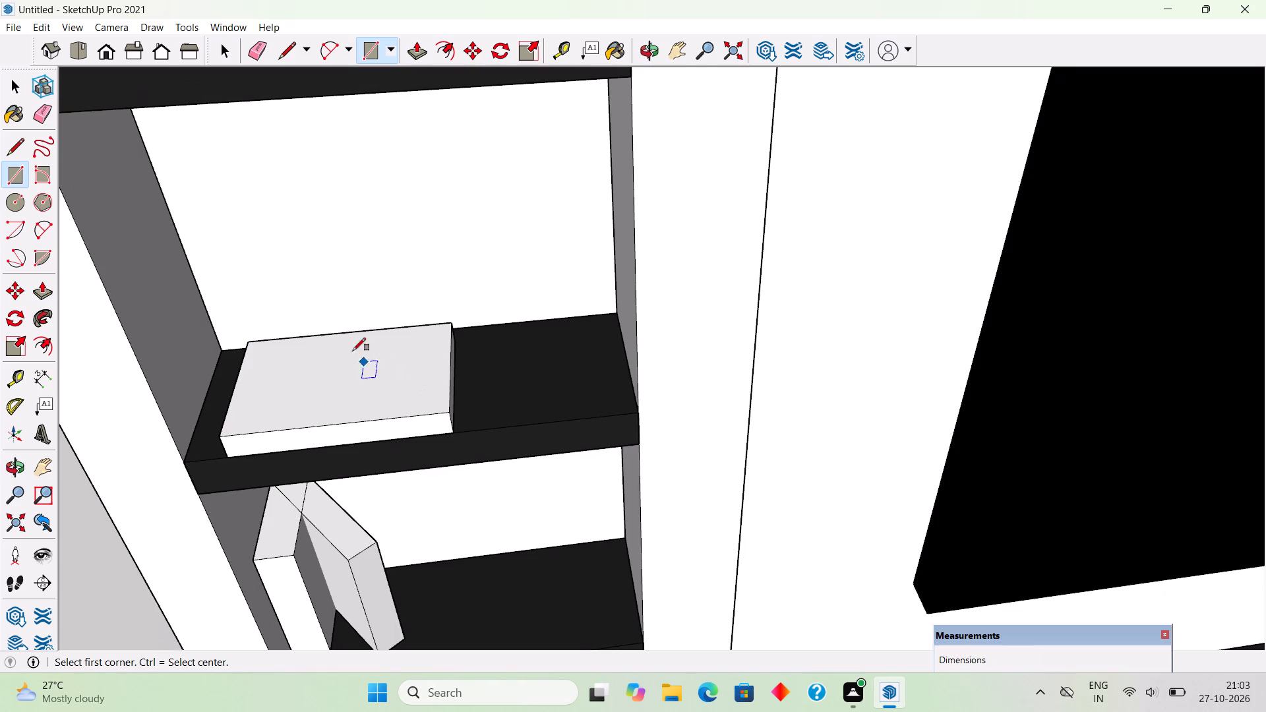
pyautogui.press('space')
pyautogui.tripleClick(333, 387)
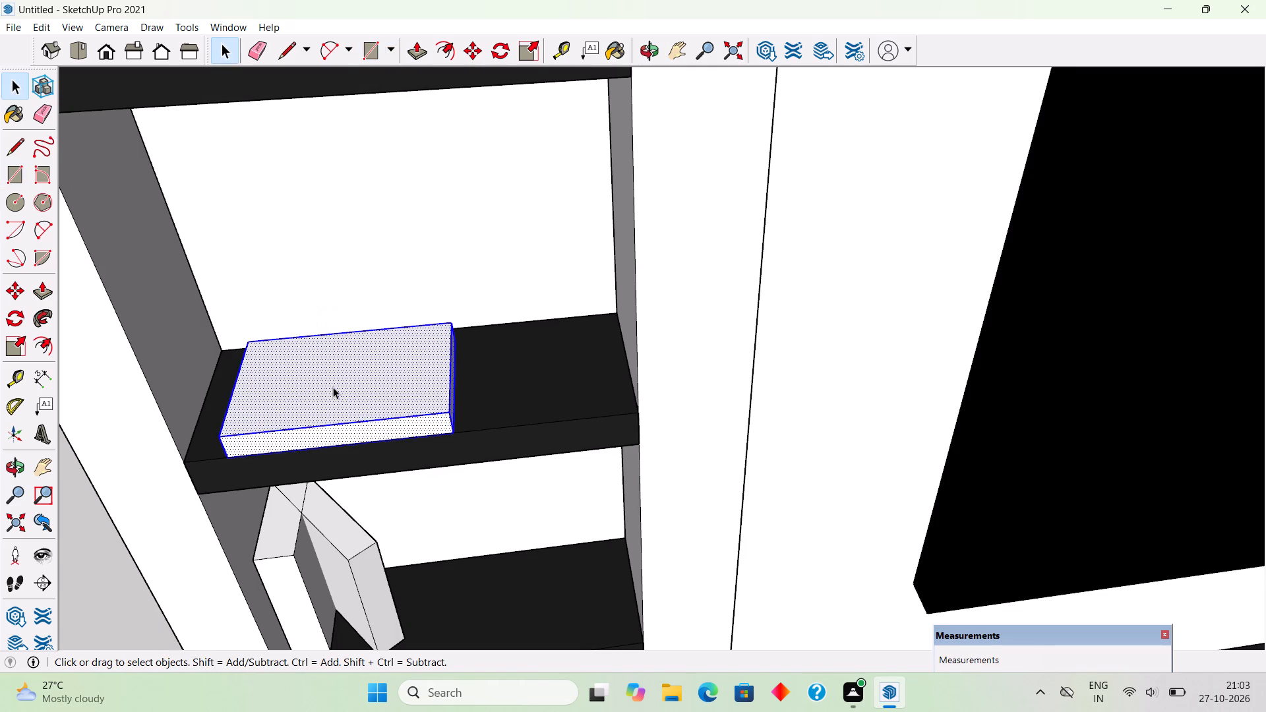
pyautogui.rightClick(333, 387)
pyautogui.click(411, 520)
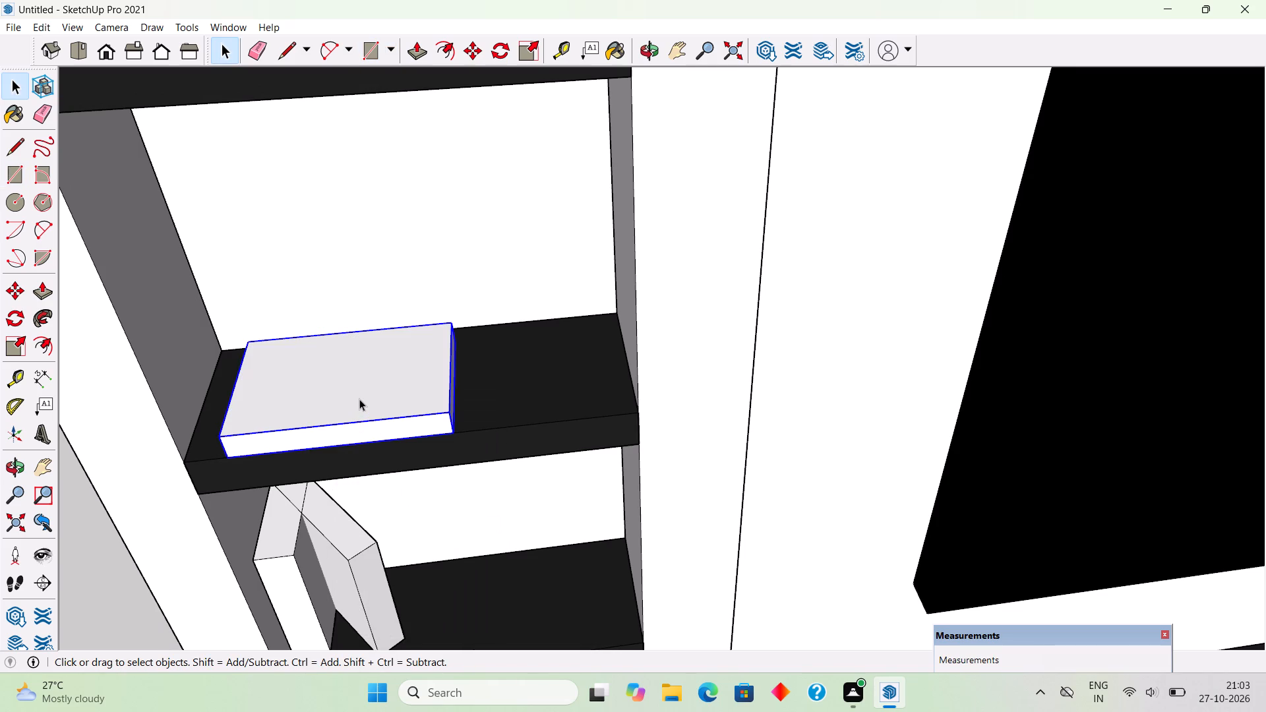
# Stack a second, offset book on the flat one from a rectangle about 1' 9/16" by 7 15/16", raised about 2 3/4".
pyautogui.press('r')
pyautogui.click(303, 338)
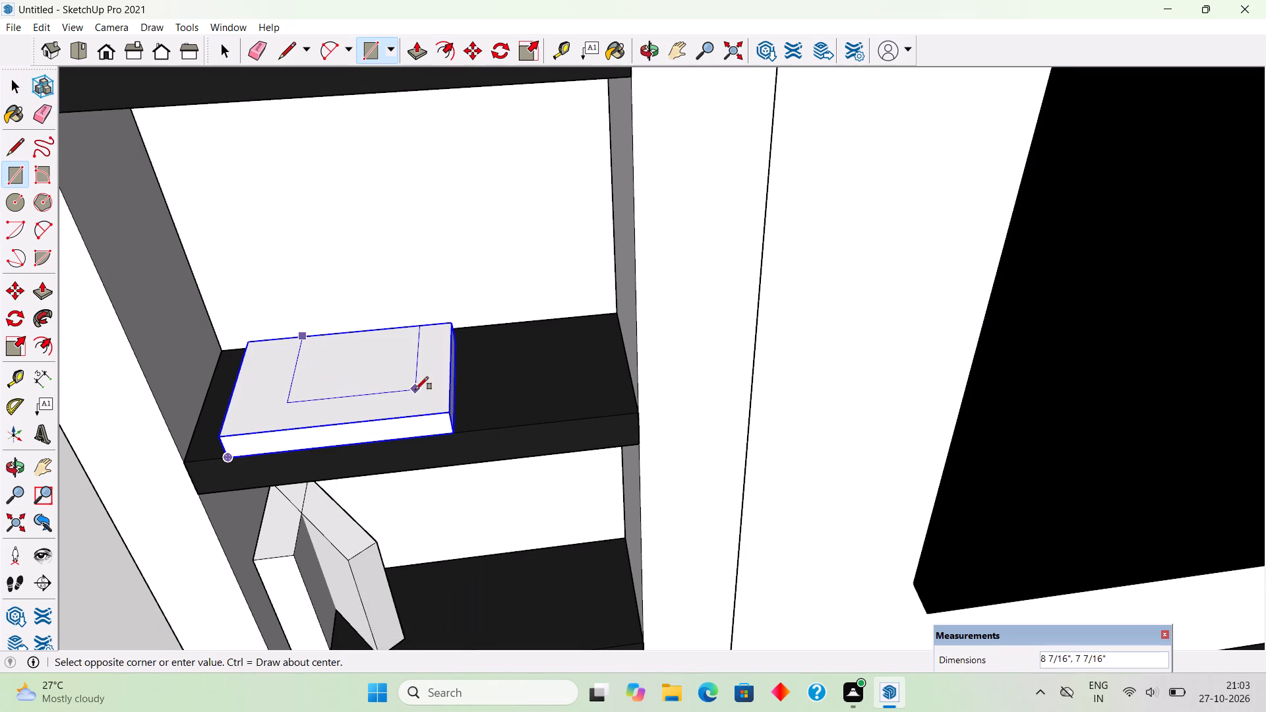
pyautogui.click(479, 406)
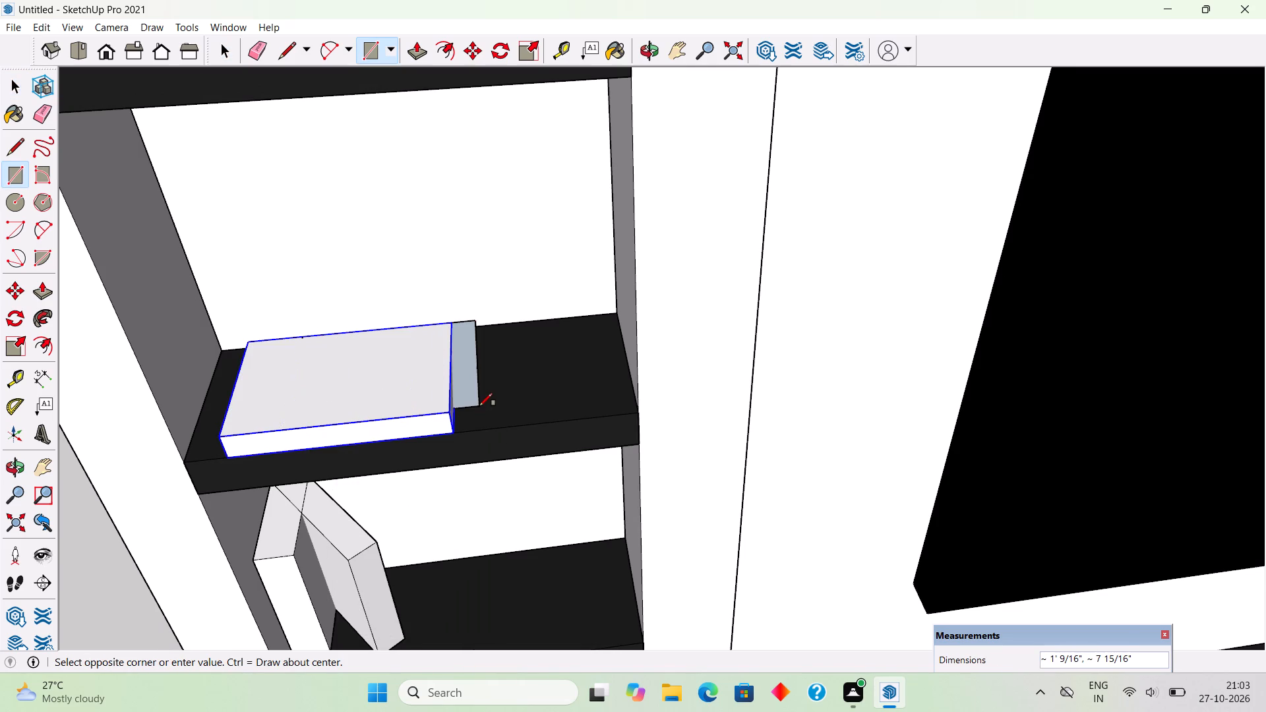
pyautogui.press('p')
pyautogui.click(431, 390)
pyautogui.click(427, 366)
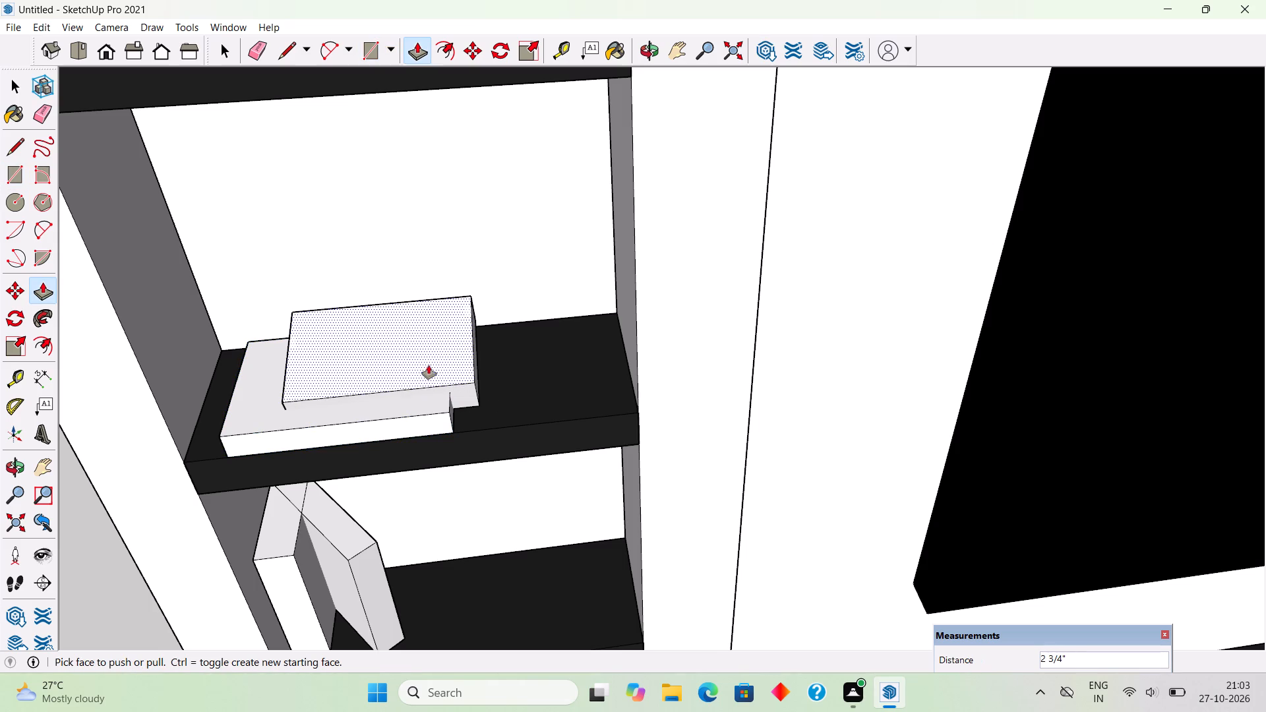
pyautogui.press('space')
# Make a group of the upper book in the middle shelf's stack.
pyautogui.tripleClick(456, 381)
pyautogui.rightClick(456, 381)
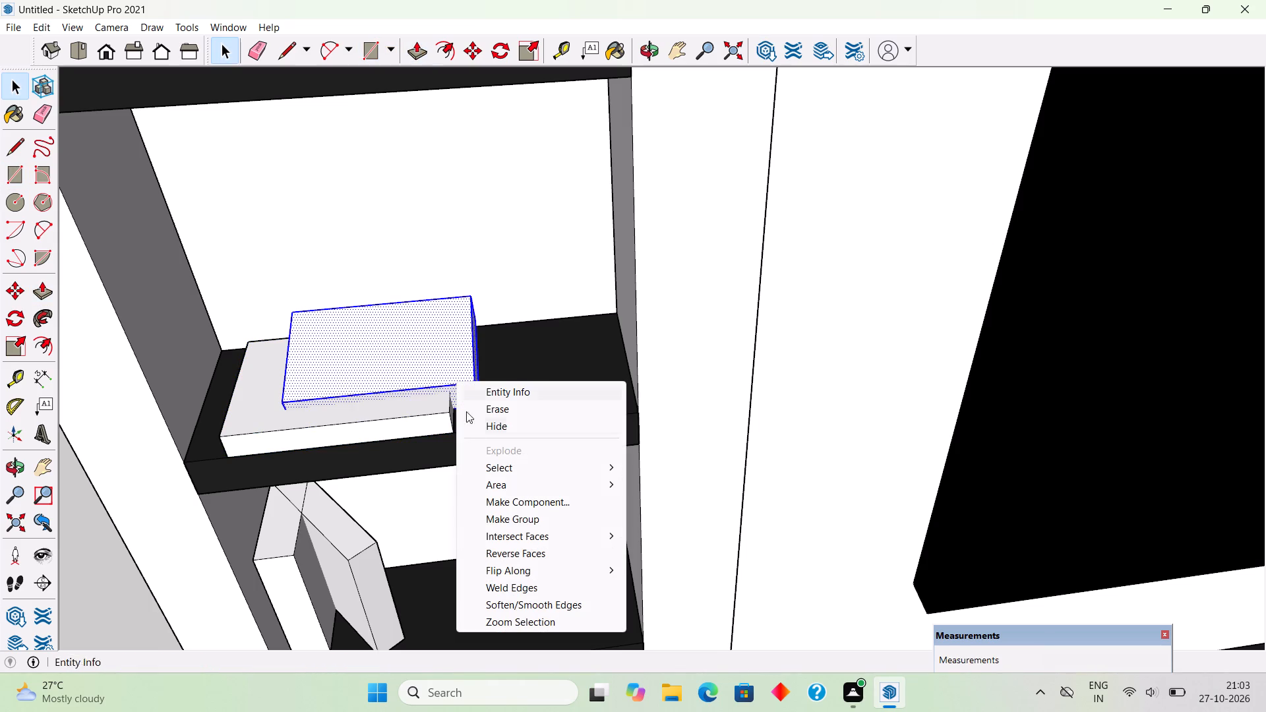
pyautogui.click(498, 513)
# Draw an upright rectangle about 1' 1 1/8" by 1' 5 11/16" on the niche's back wall, standing on the top shelf.
pyautogui.scroll(-11, 501, 500)
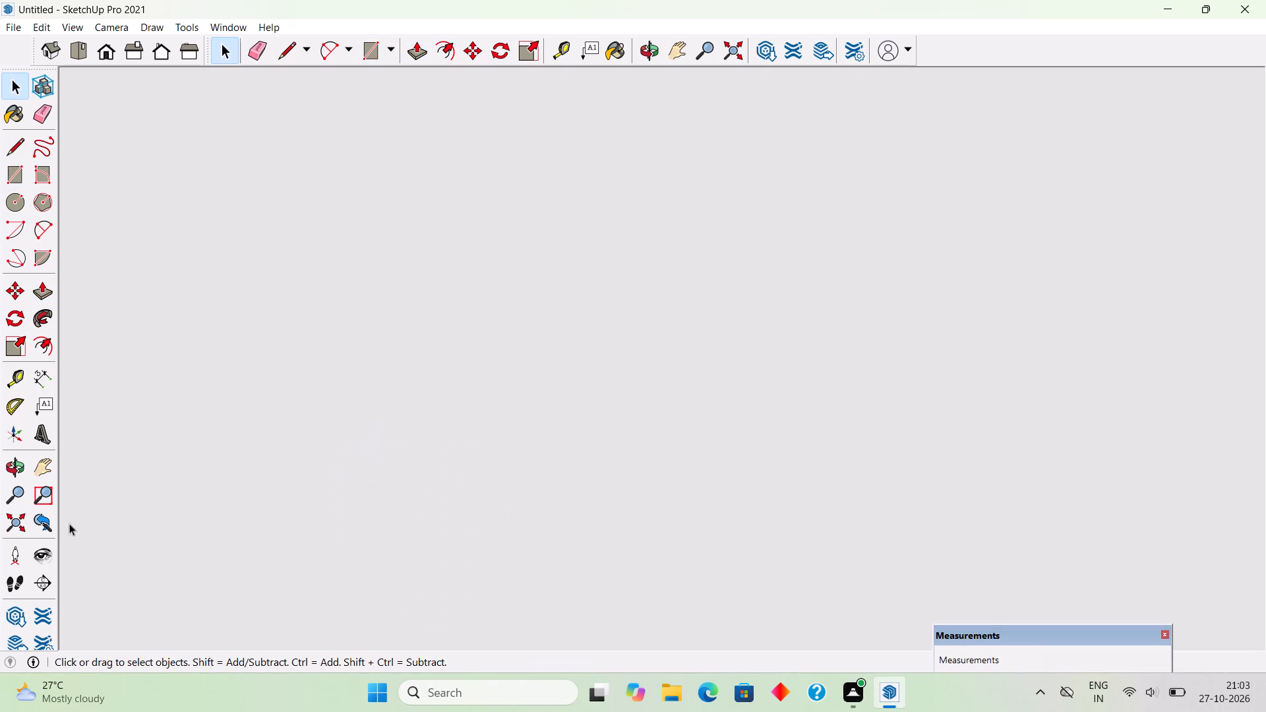
pyautogui.click(17, 518)
pyautogui.moveTo(330, 453); pyautogui.dragTo(295, 329, button='middle')
pyautogui.click(291, 328)
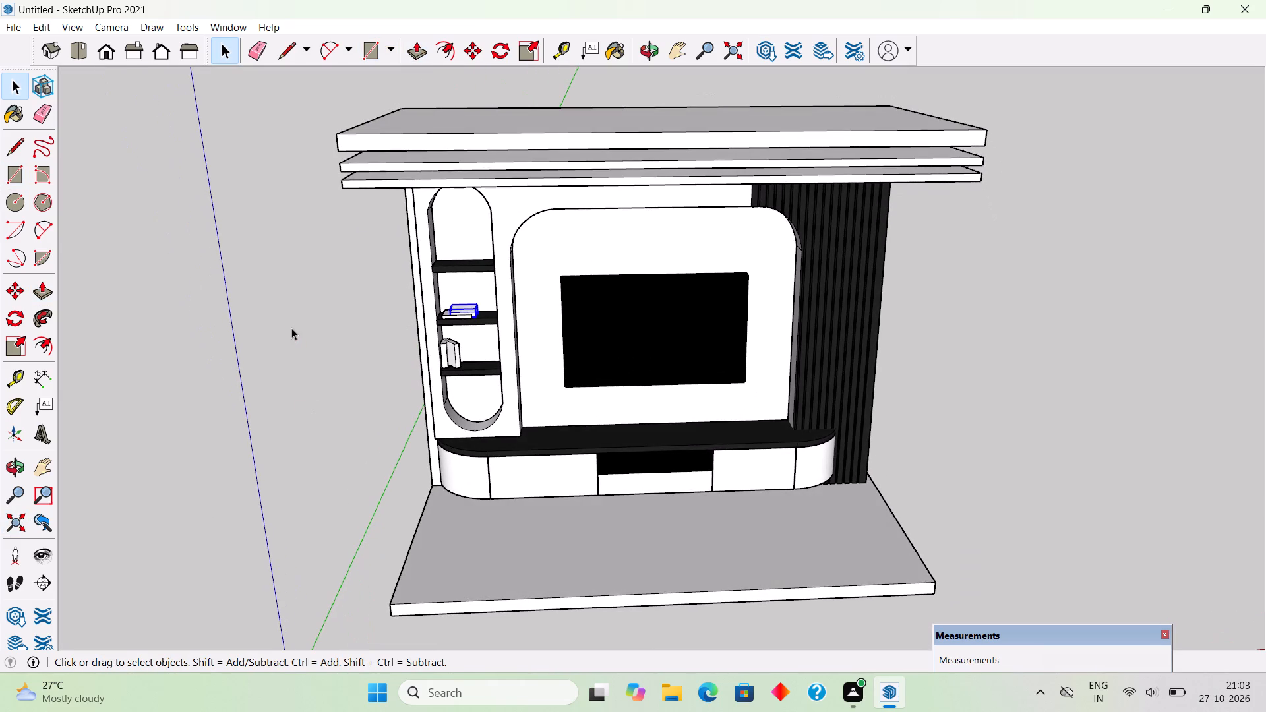
pyautogui.scroll(6, 426, 276)
pyautogui.moveTo(482, 311); pyautogui.dragTo(435, 261, button='middle')
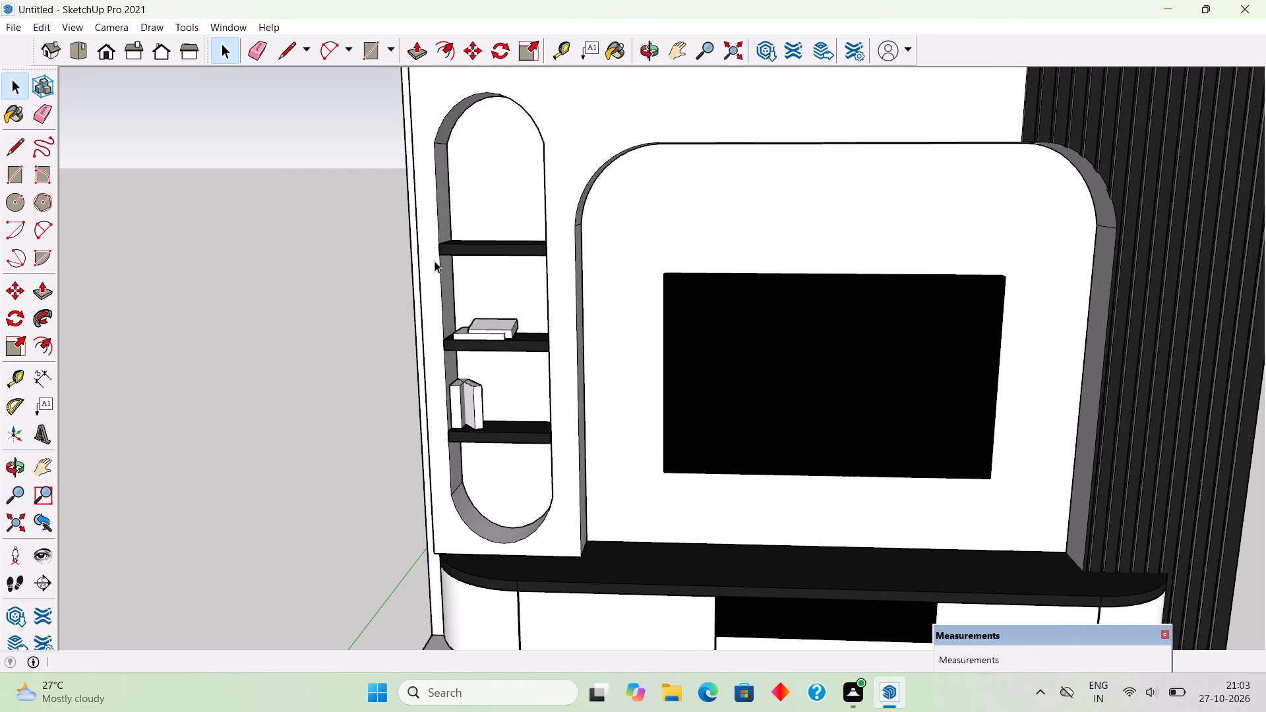
pyautogui.moveTo(466, 305); pyautogui.dragTo(589, 320, button='middle')
pyautogui.scroll(5, 467, 185)
pyautogui.moveTo(502, 256); pyautogui.dragTo(495, 256, button='middle')
pyautogui.scroll(2, 495, 256)
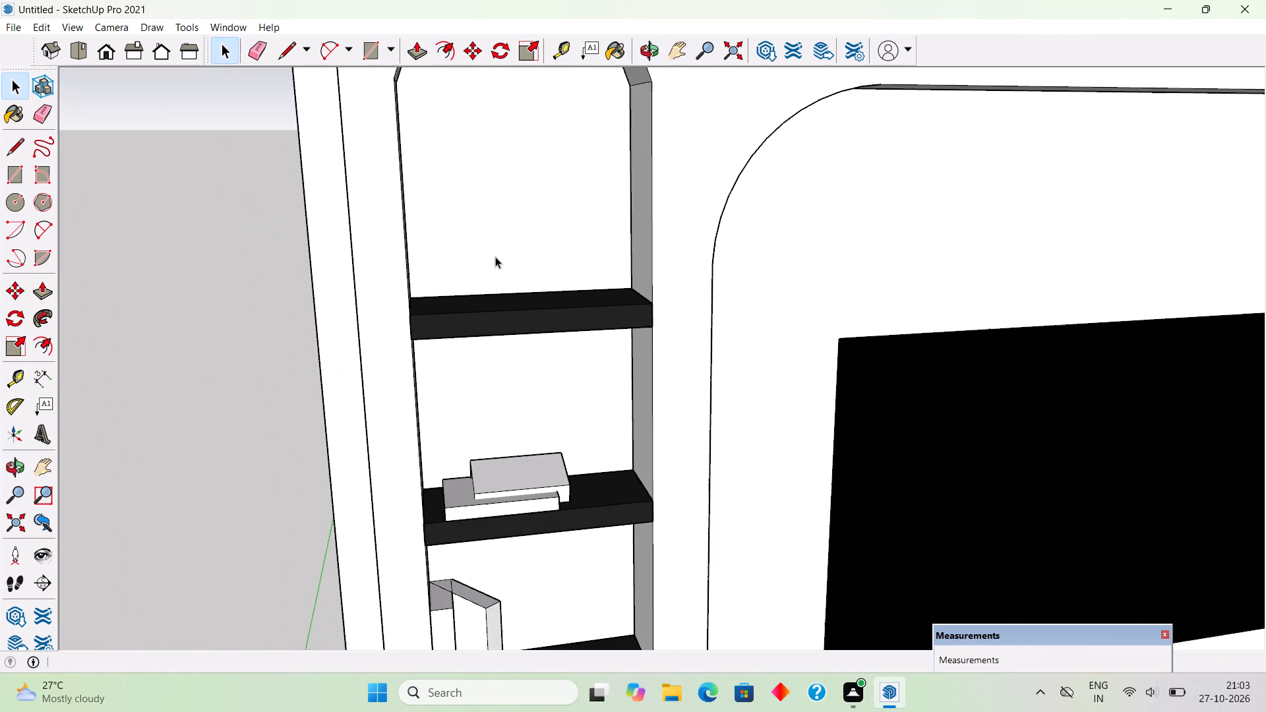
pyautogui.scroll(2, 547, 233)
pyautogui.press('r')
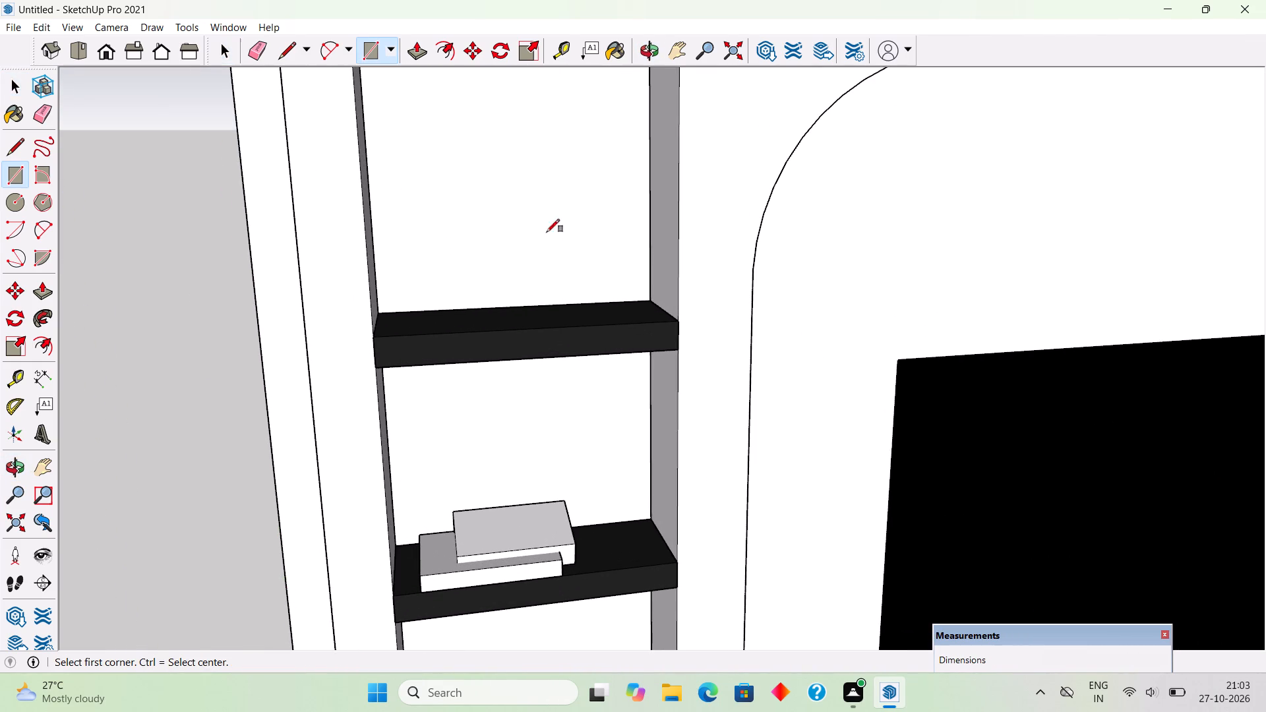
pyautogui.click(460, 144)
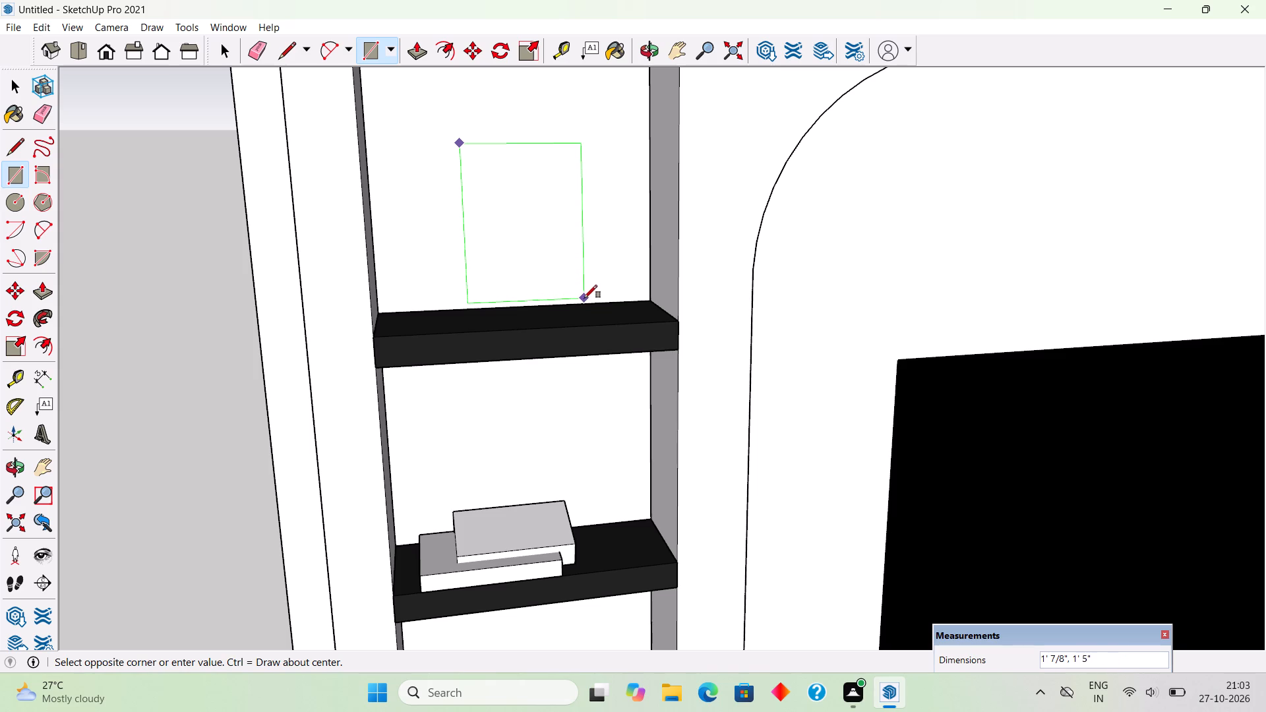
pyautogui.click(586, 299)
# Extrude the rectangle forward into an upright block on the top shelf.
pyautogui.press('p')
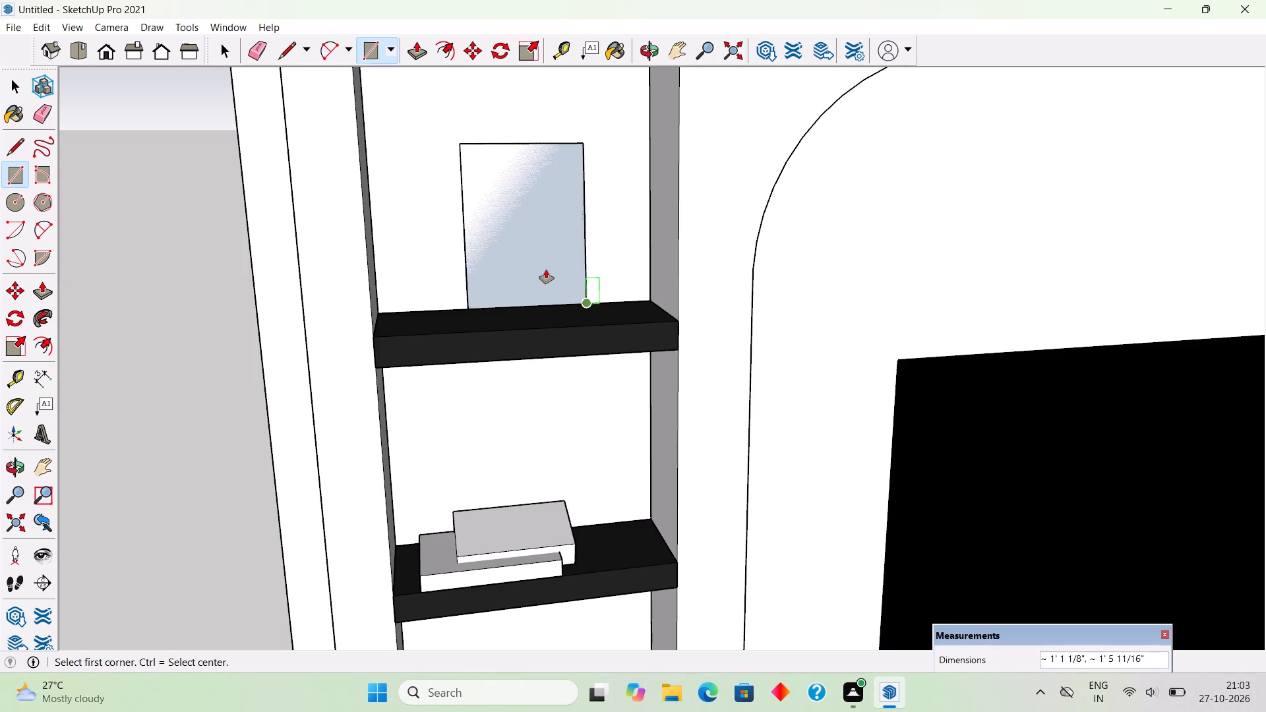
pyautogui.click(546, 270)
pyautogui.click(555, 281)
pyautogui.press('space')
pyautogui.click(553, 279)
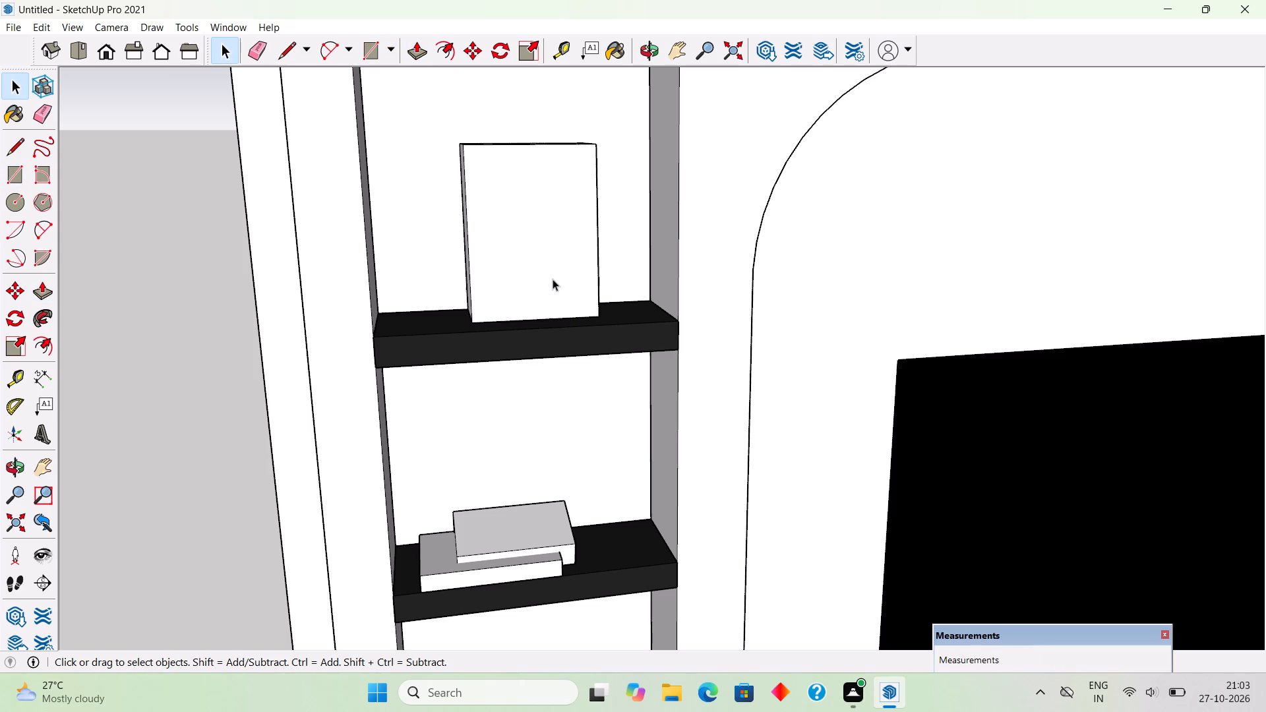
pyautogui.click(229, 276)
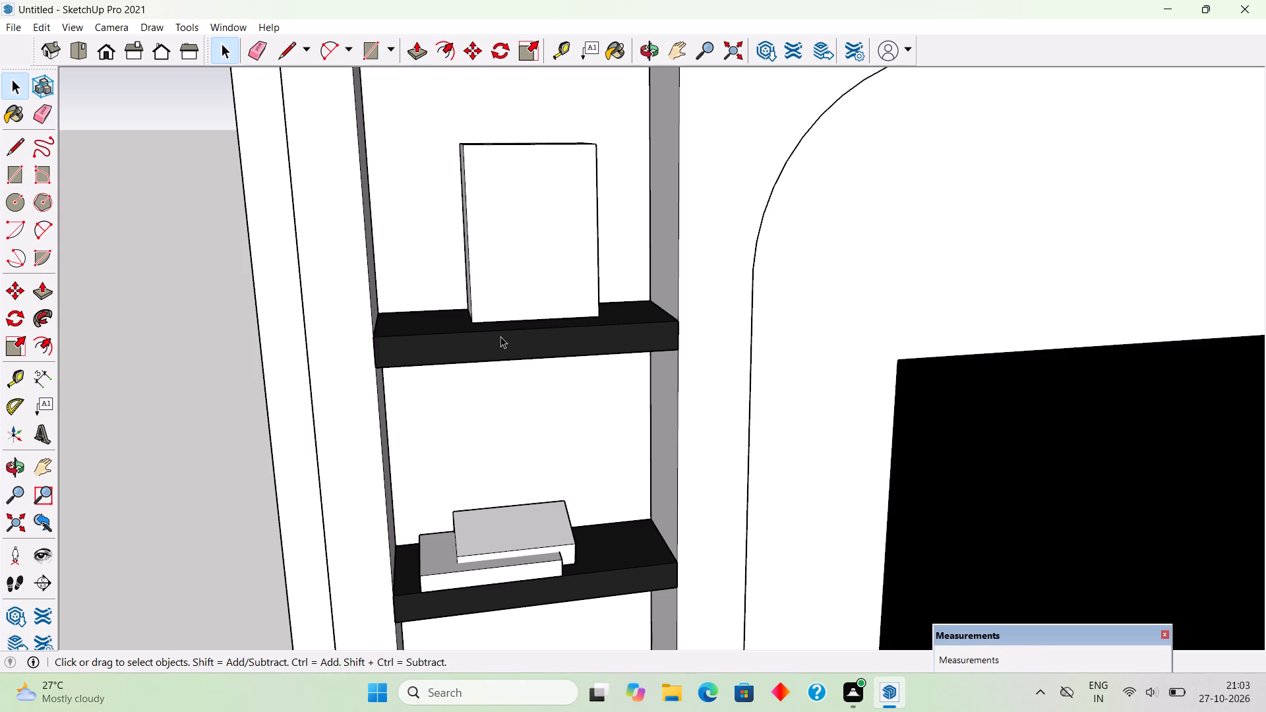
# Start a vase outline on the block's front with a bottom-left corner arc and a tangent shoulder arc bulging about 1 9/16".
pyautogui.press('a')
pyautogui.click(502, 324)
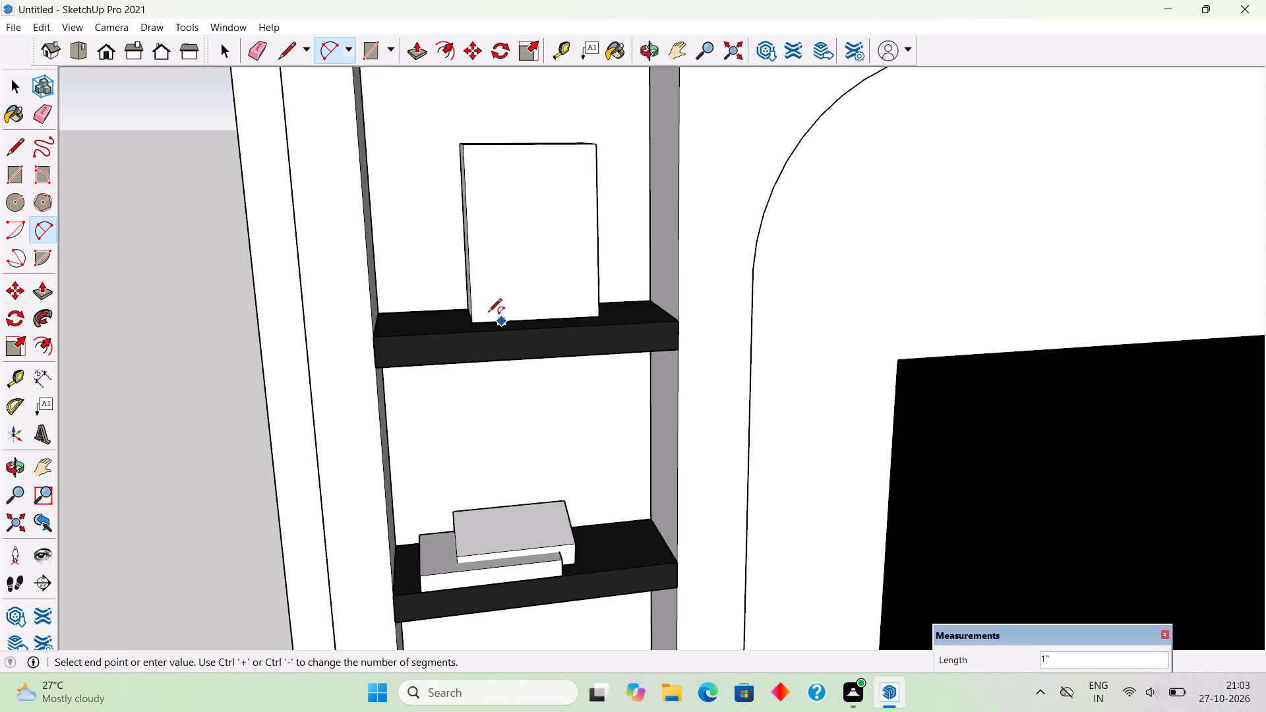
pyautogui.click(473, 291)
pyautogui.click(473, 291)
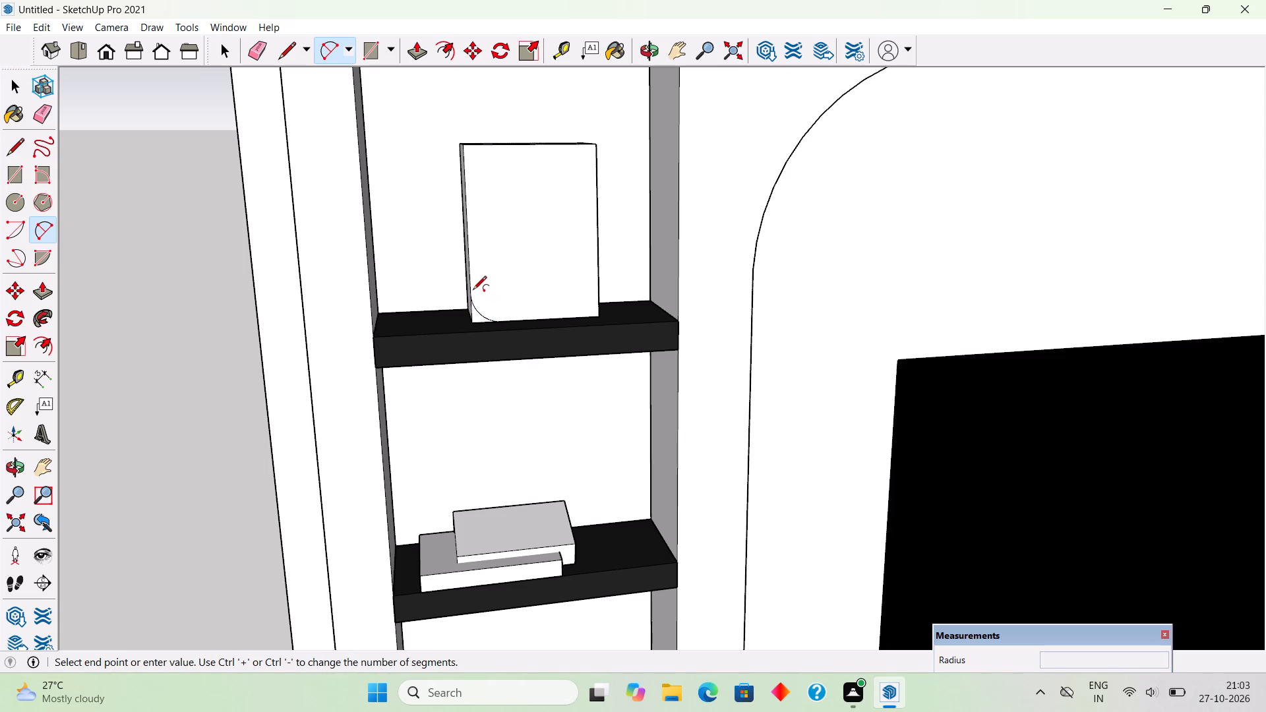
pyautogui.press('a')
pyautogui.click(472, 295)
pyautogui.click(522, 237)
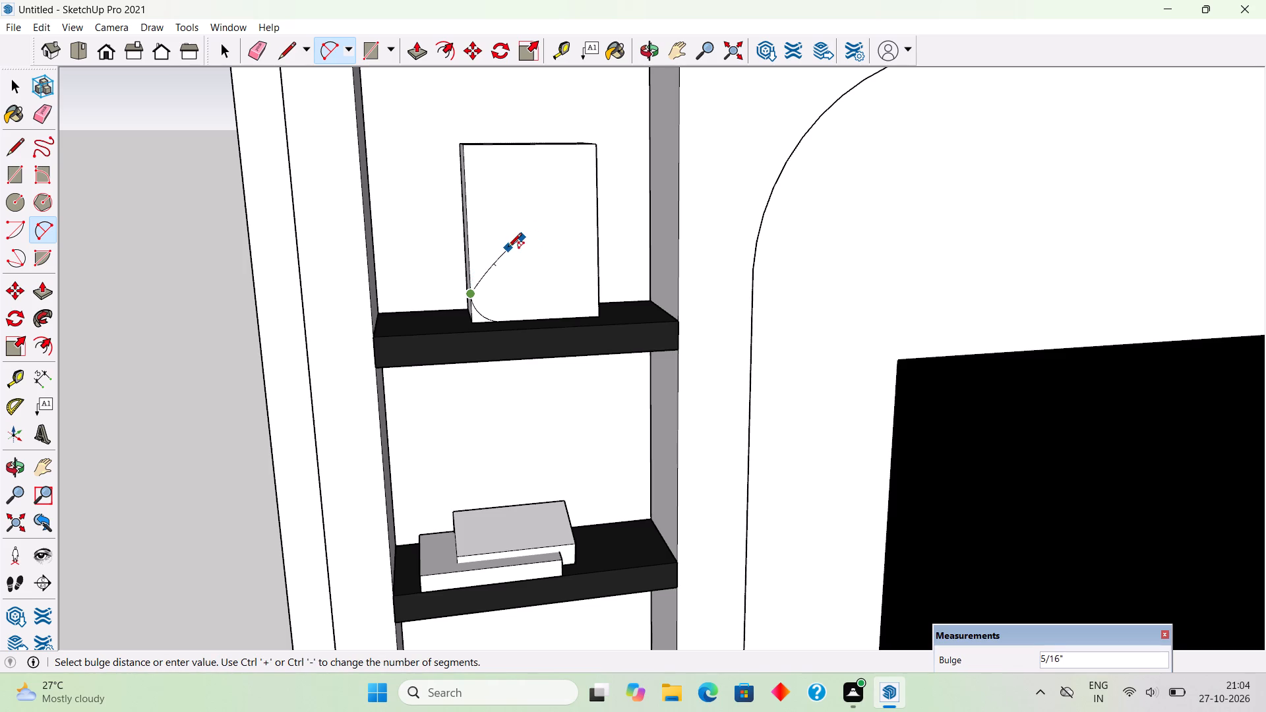
pyautogui.click(502, 248)
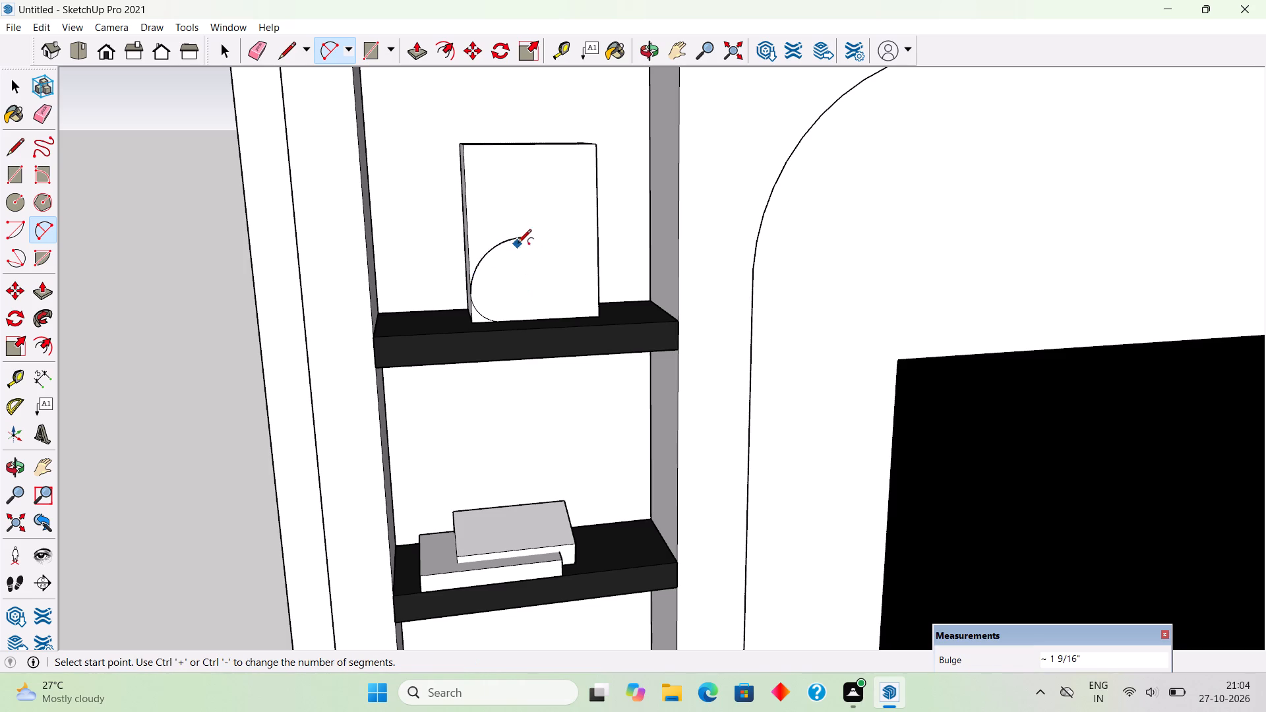
# Add the vase's left neck as a tangent arc about 2 1/8" long from the end of the shoulder arc.
pyautogui.scroll(7, 520, 238)
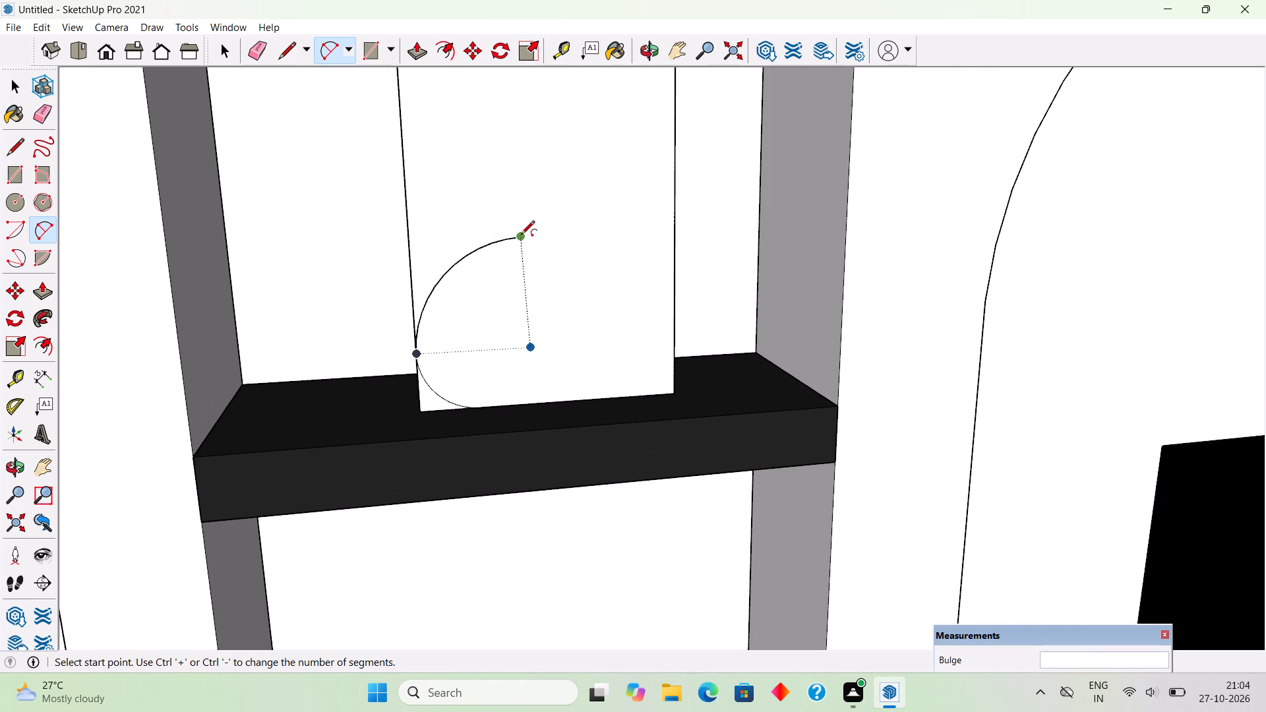
pyautogui.click(521, 235)
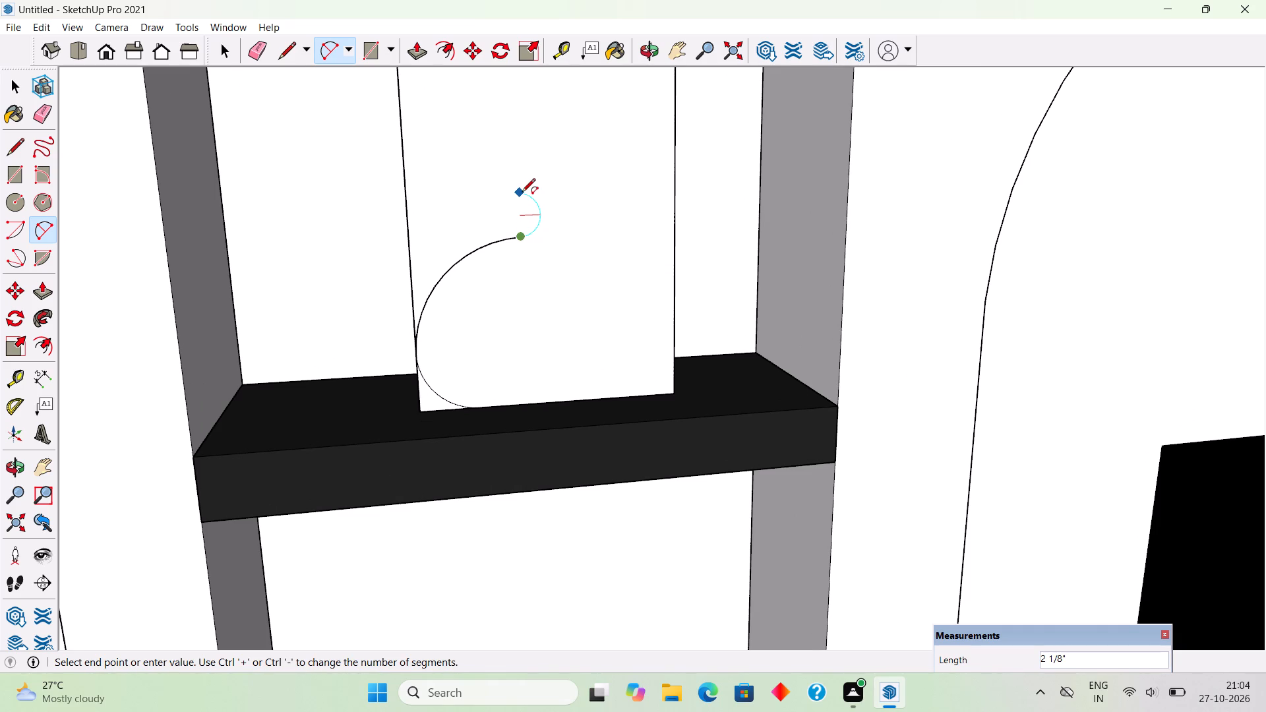
pyautogui.click(522, 193)
pyautogui.click(522, 193)
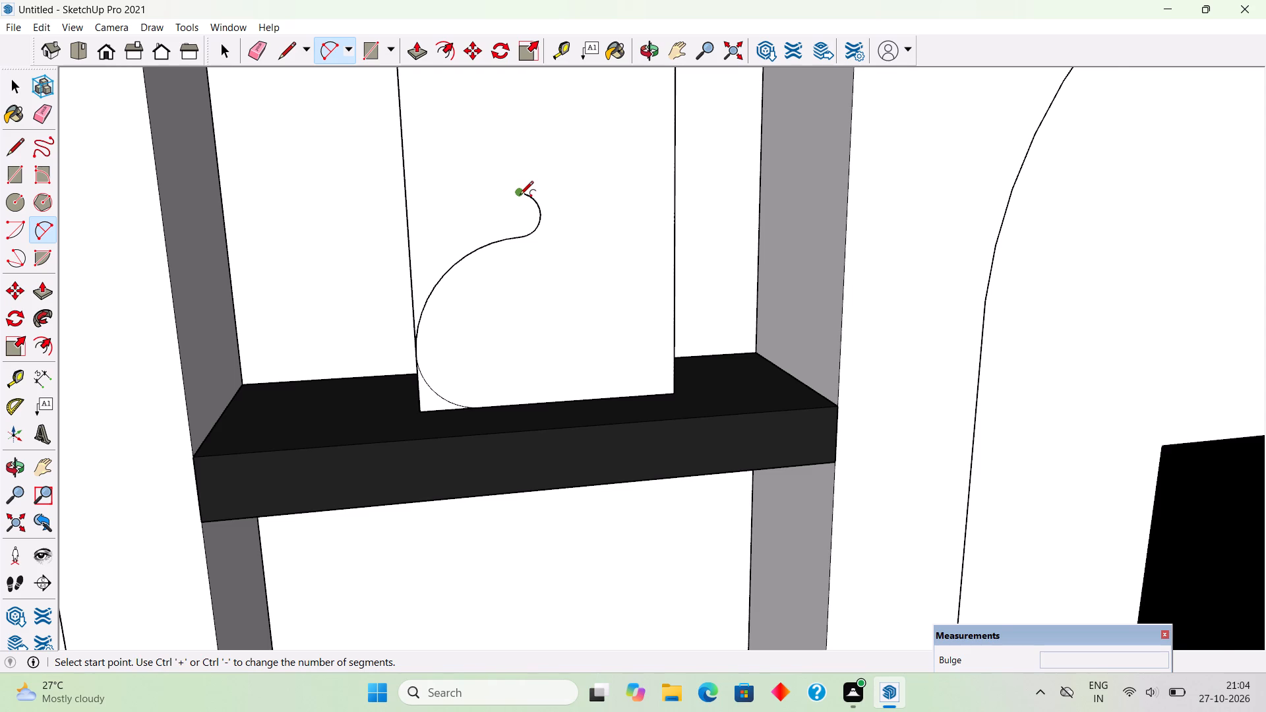
# Draw the vase's rim with straight lines: a top edge about 4" wide and short sides about 1 1/8" high.
pyautogui.scroll(2, 520, 196)
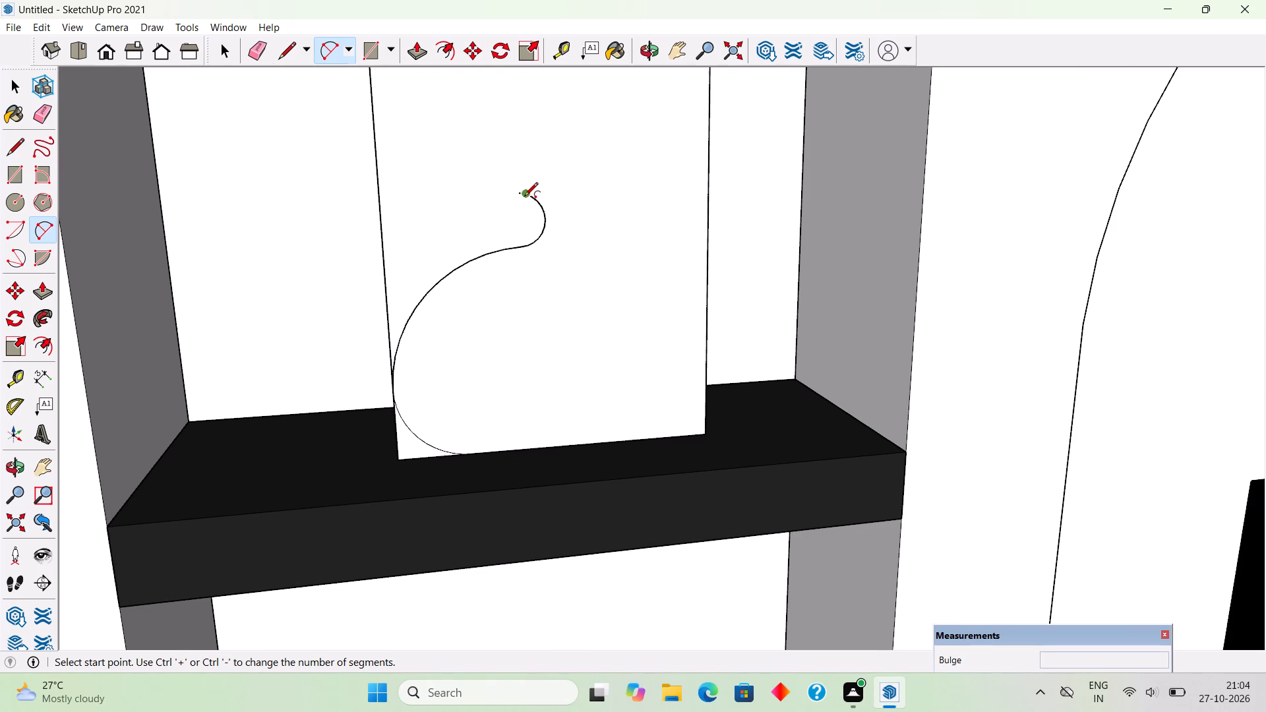
pyautogui.press('l')
pyautogui.click(519, 196)
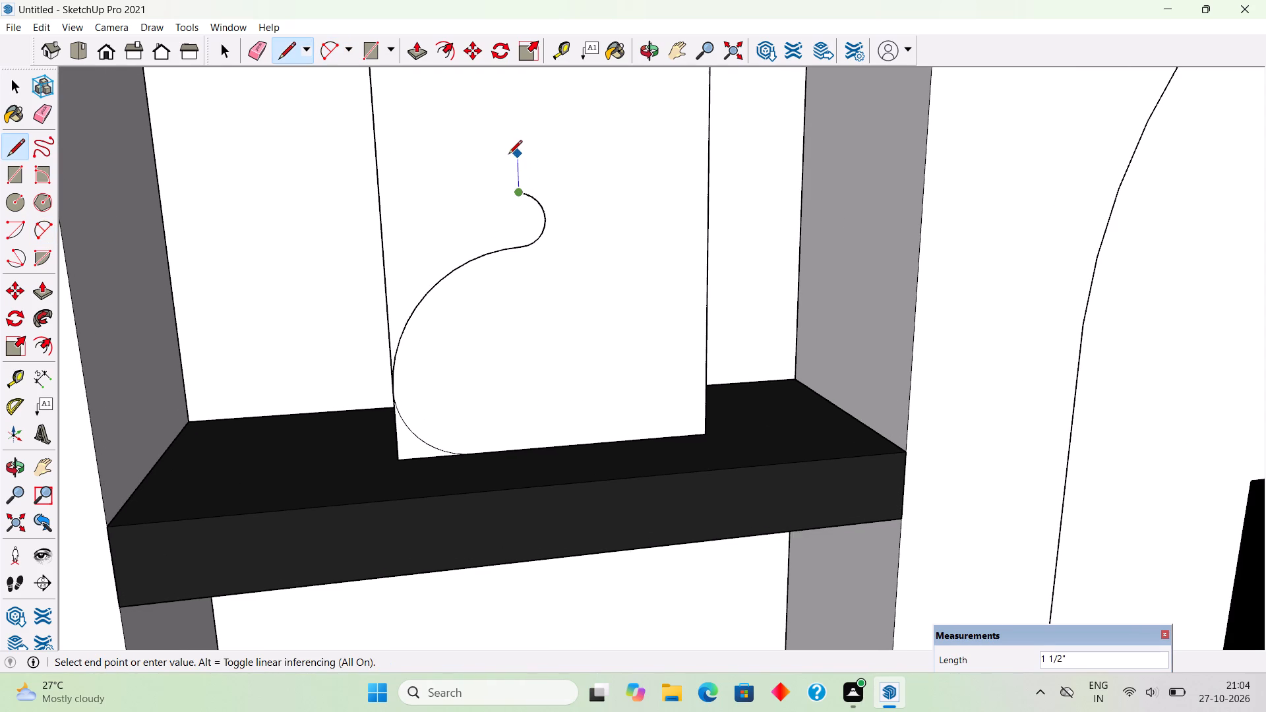
pyautogui.click(510, 165)
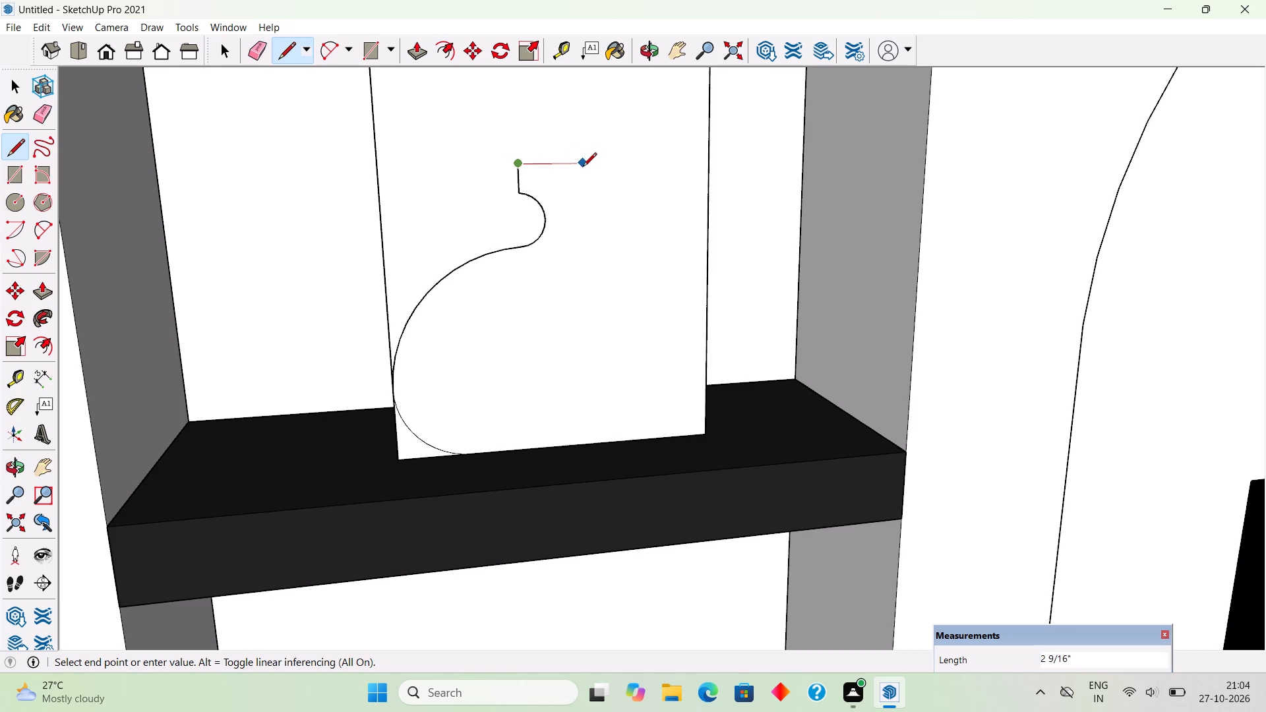
pyautogui.click(623, 165)
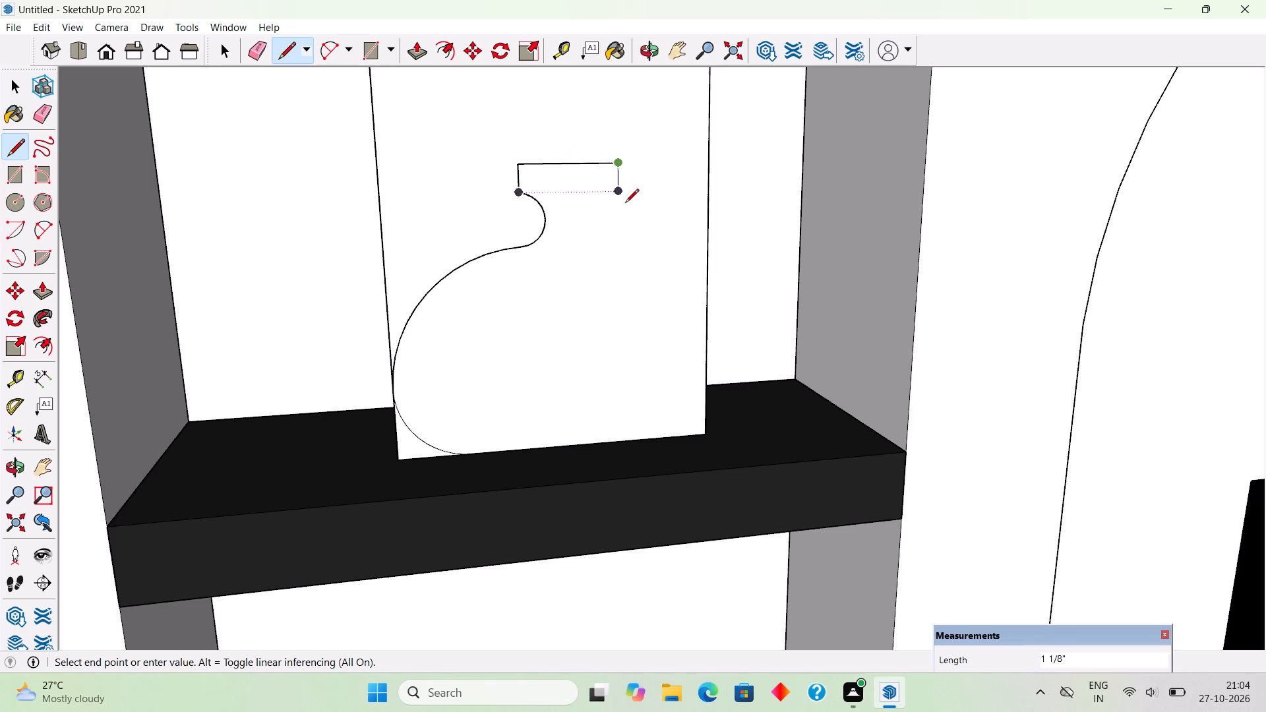
pyautogui.scroll(3, 618, 183)
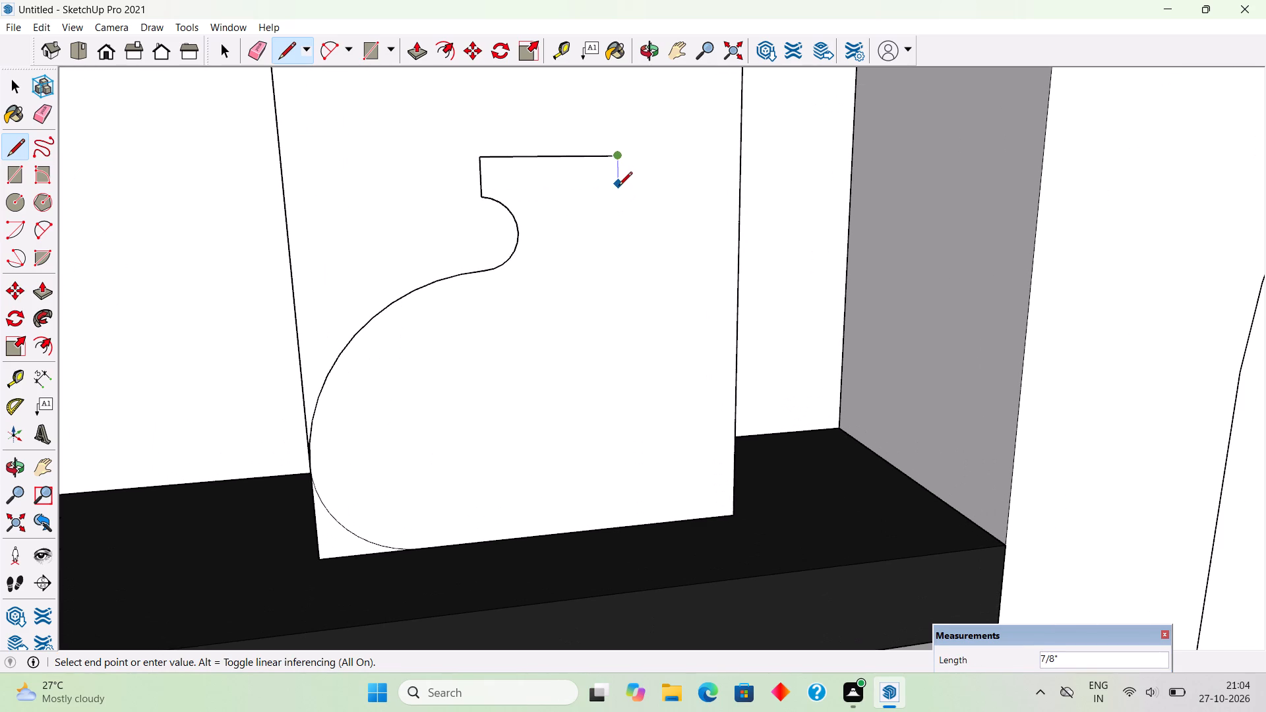
pyautogui.click(617, 187)
# Draw the vase's right neck arc below the rim, about 1 11/16" long with a bulge of about 7/8".
pyautogui.press('a')
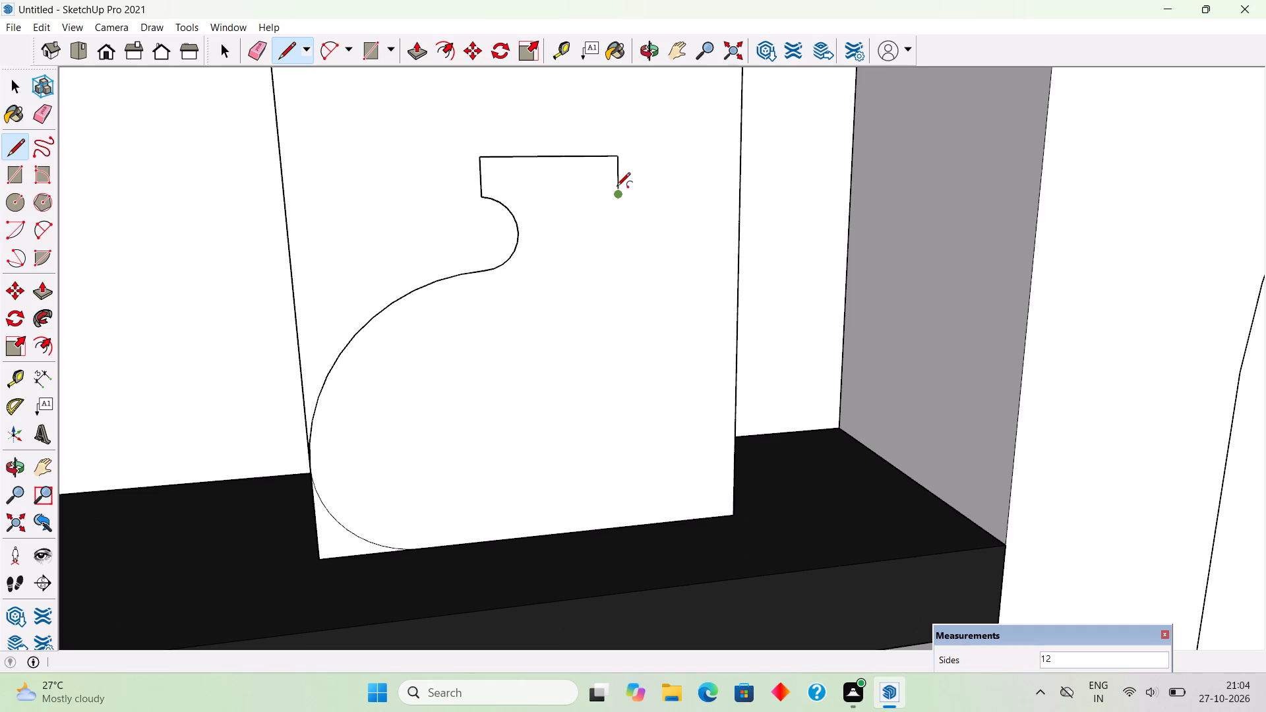
pyautogui.click(616, 194)
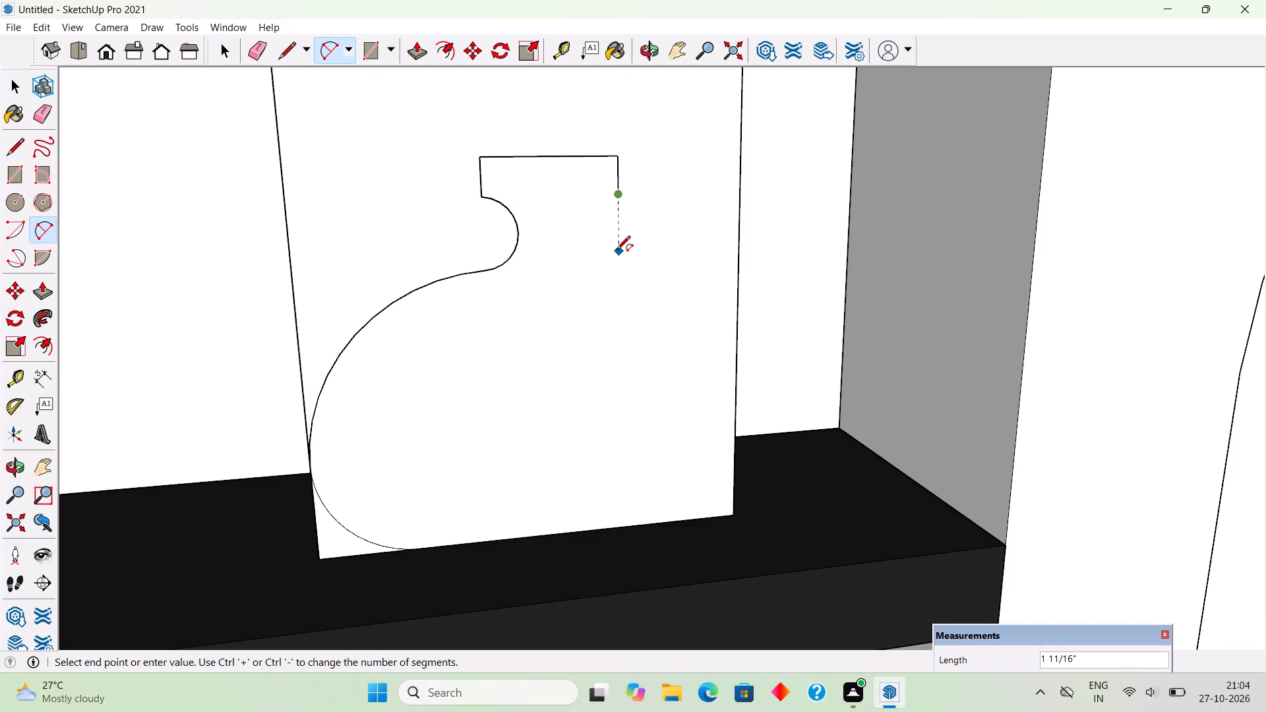
pyautogui.click(617, 251)
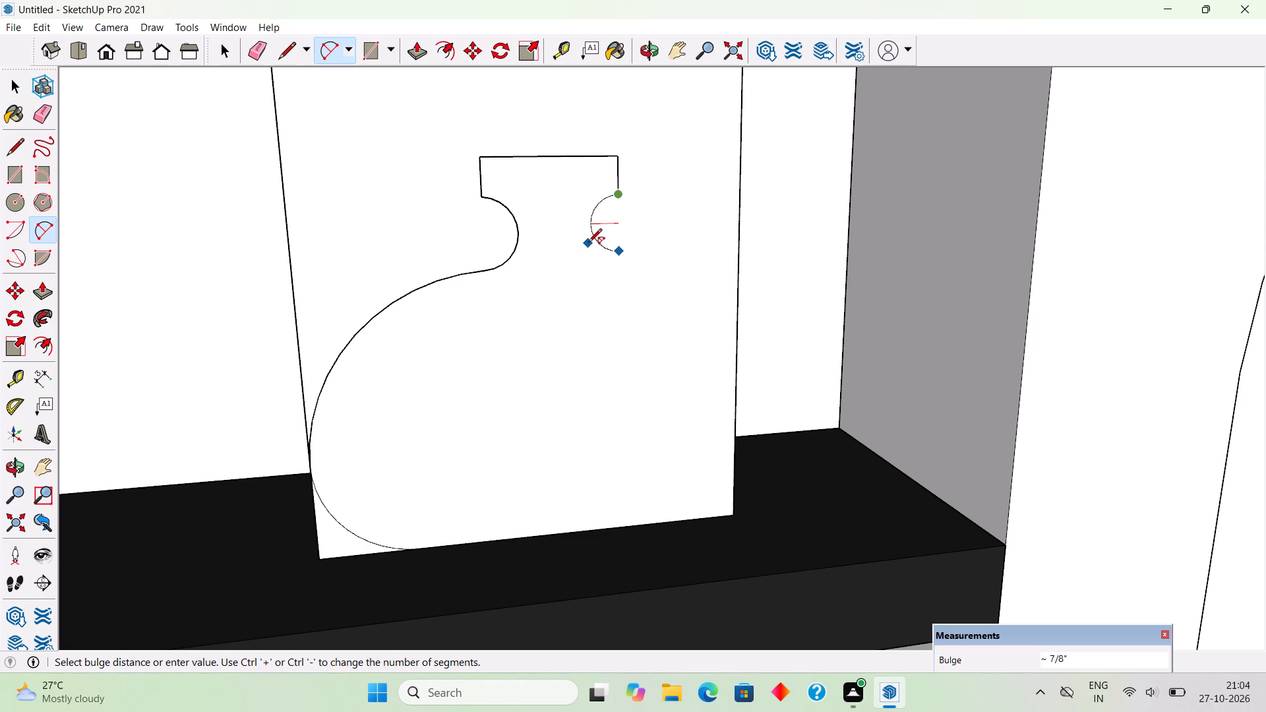
pyautogui.click(588, 243)
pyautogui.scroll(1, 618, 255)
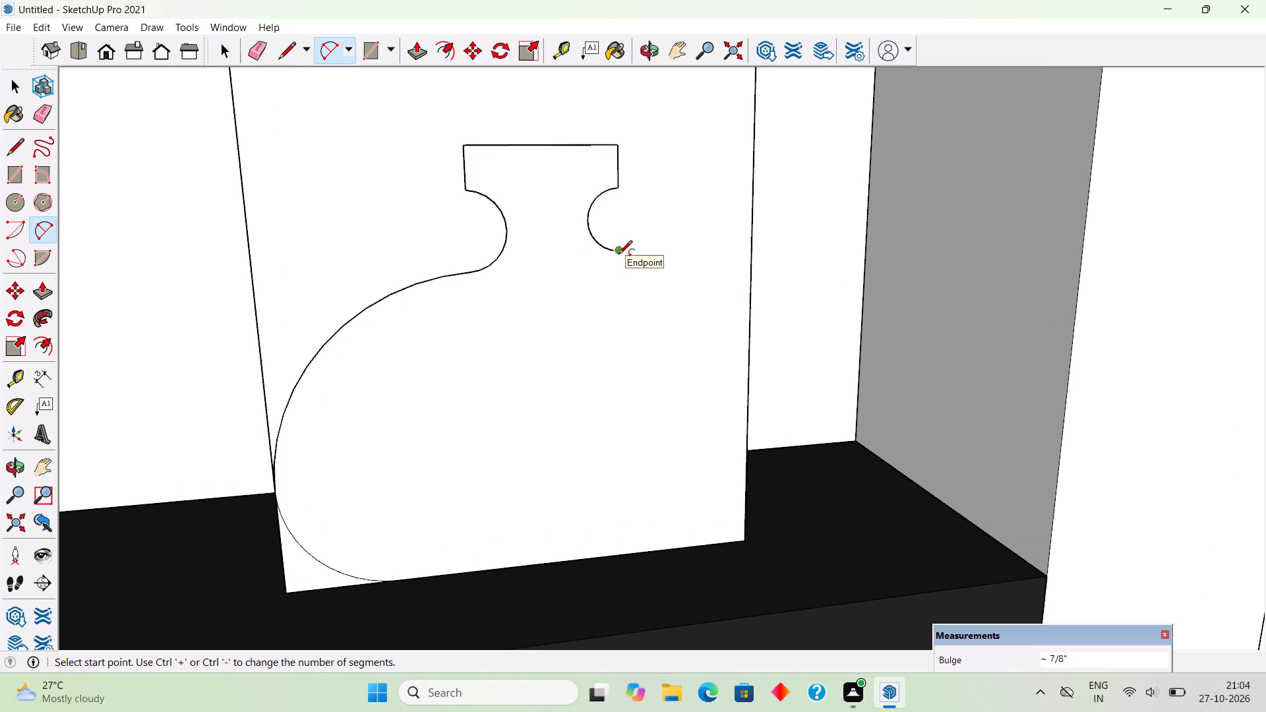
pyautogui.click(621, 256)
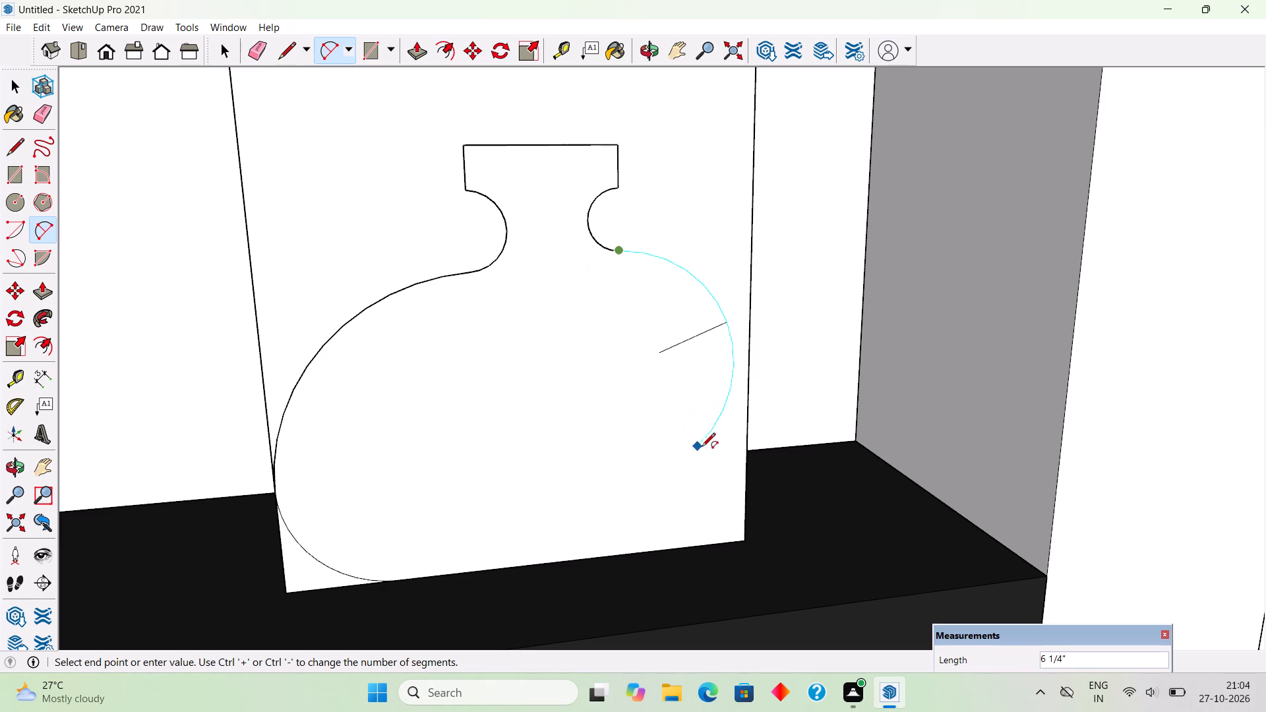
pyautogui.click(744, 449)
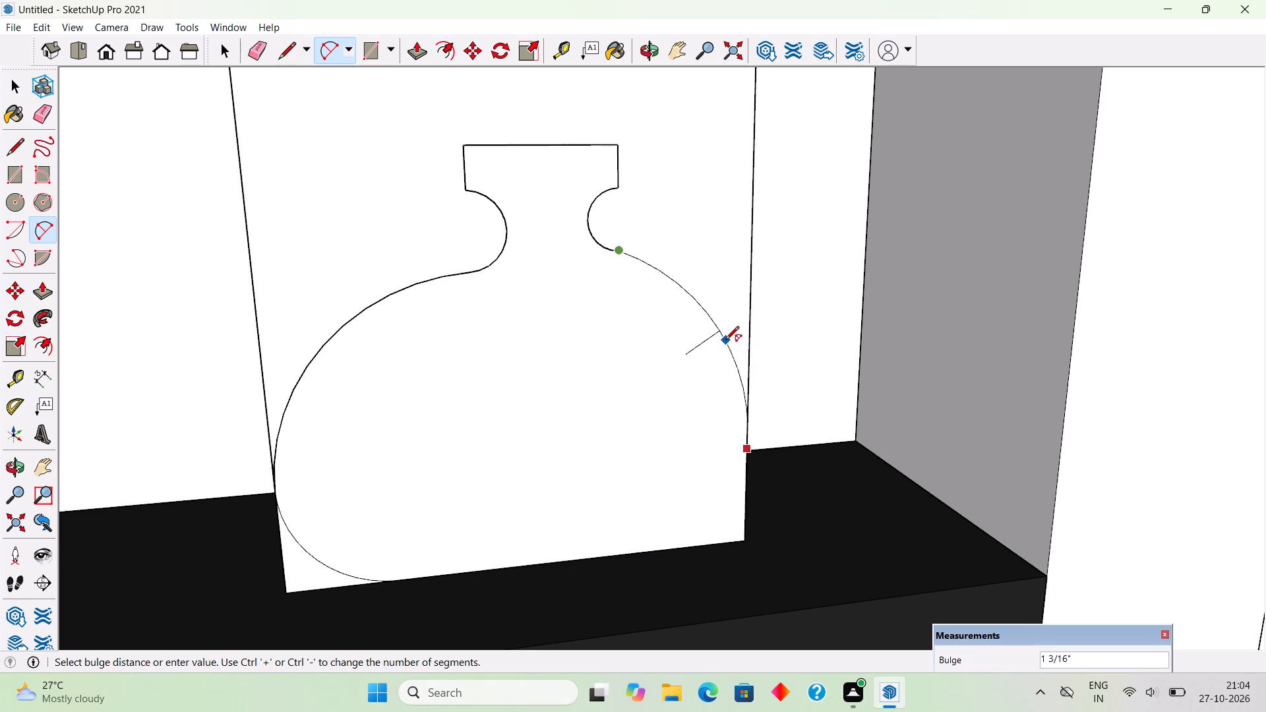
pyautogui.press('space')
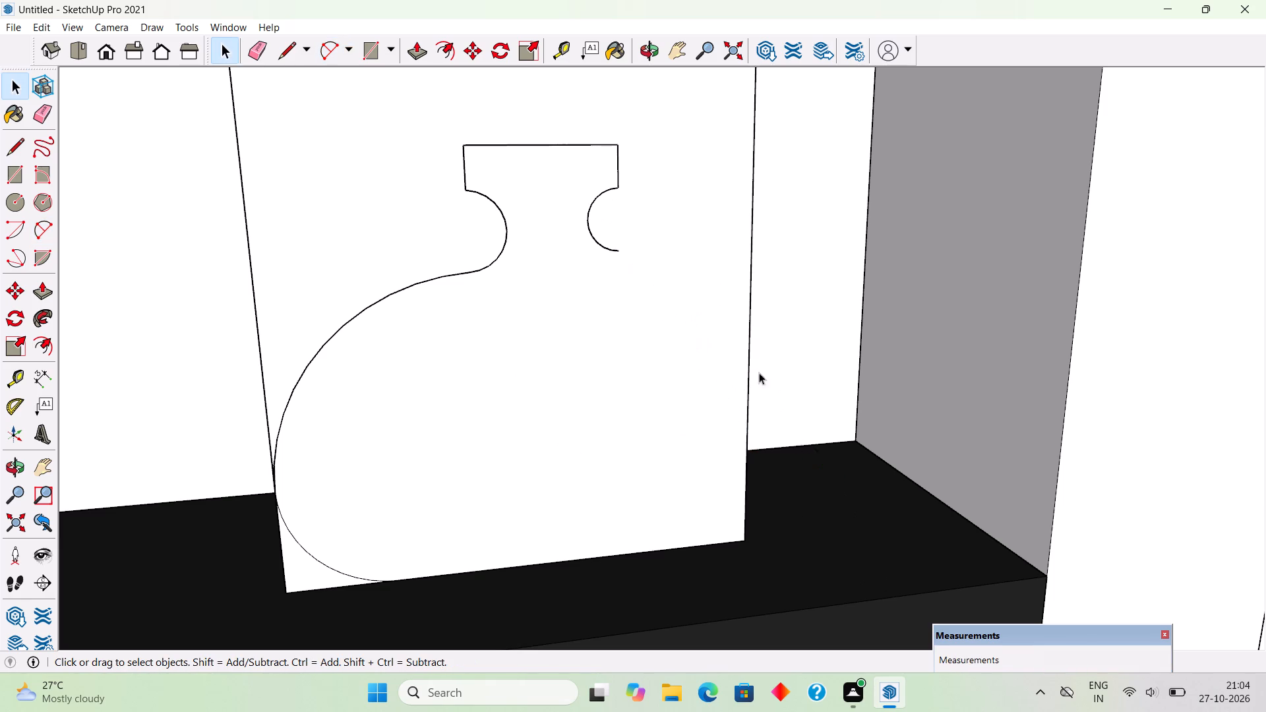
# Widen the block by extruding its right side face outward to make room for the vase's right half.
pyautogui.moveTo(711, 367); pyautogui.dragTo(345, 274, button='middle')
pyautogui.press('p')
pyautogui.click(836, 392)
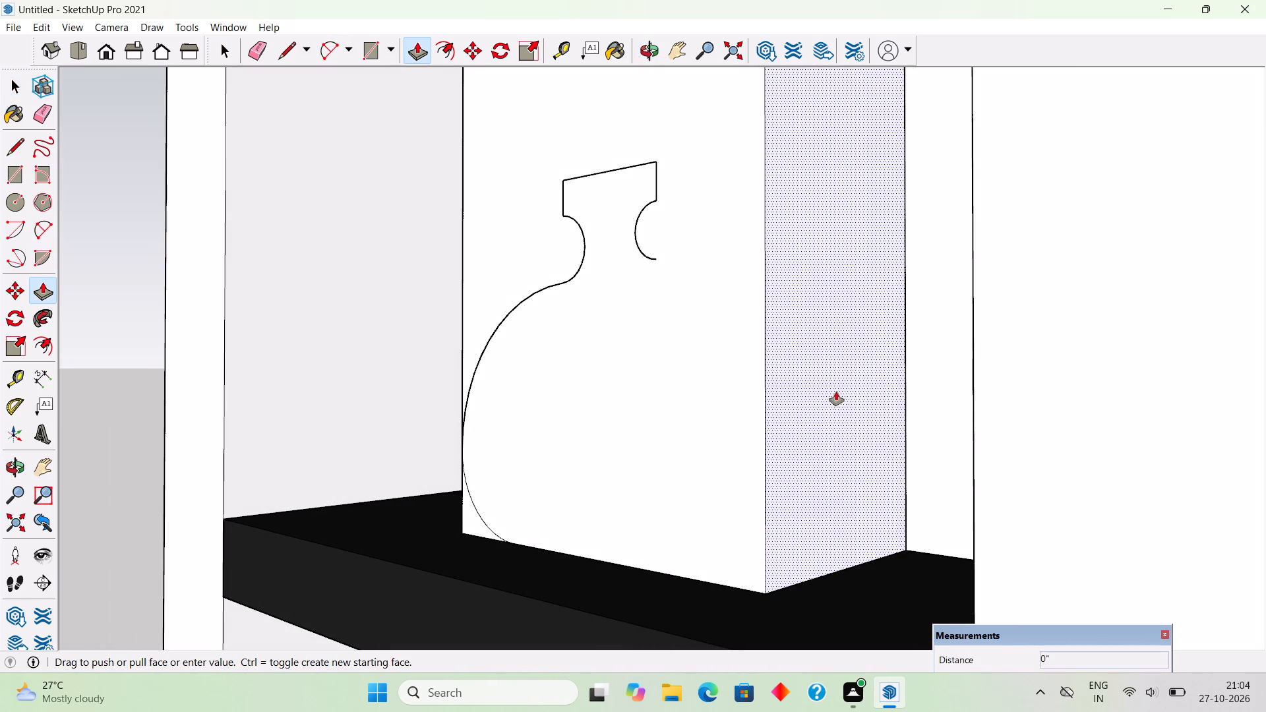
pyautogui.click(887, 403)
pyautogui.scroll(-5, 782, 461)
pyautogui.moveTo(604, 457); pyautogui.dragTo(728, 496, button='middle')
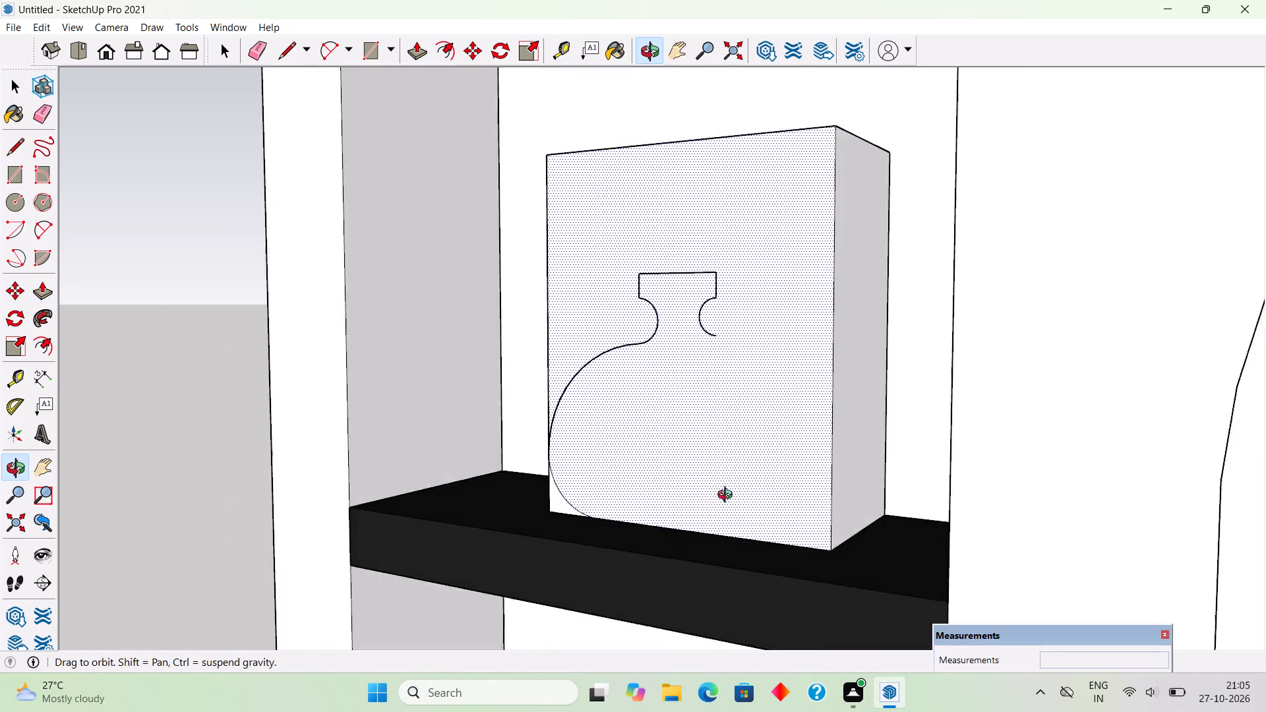
pyautogui.moveTo(728, 496); pyautogui.dragTo(812, 498, button='middle')
pyautogui.press('space')
# Round the vase's bottom-right corner with a tangent arc about 3 1/2" long between the block's bottom and side edges.
pyautogui.moveTo(764, 398); pyautogui.dragTo(812, 400, button='middle')
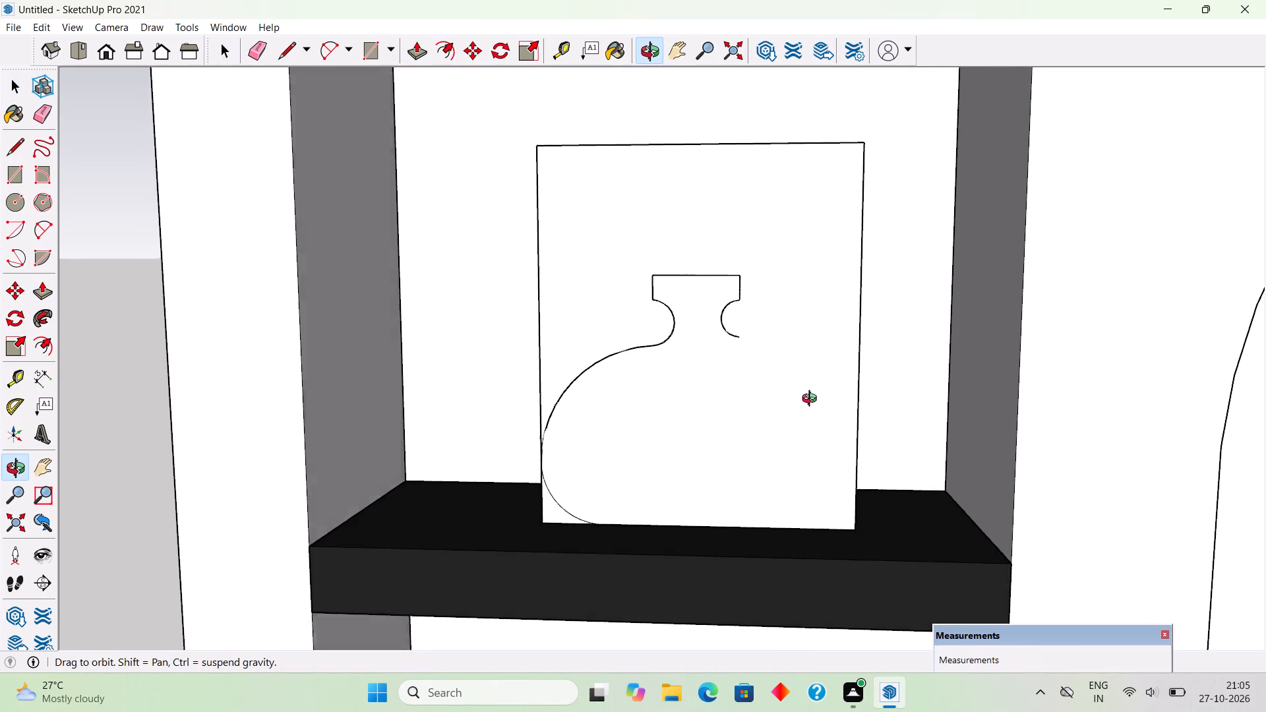
pyautogui.moveTo(812, 400); pyautogui.dragTo(822, 400, button='middle')
pyautogui.moveTo(796, 523); pyautogui.dragTo(796, 519, button='middle')
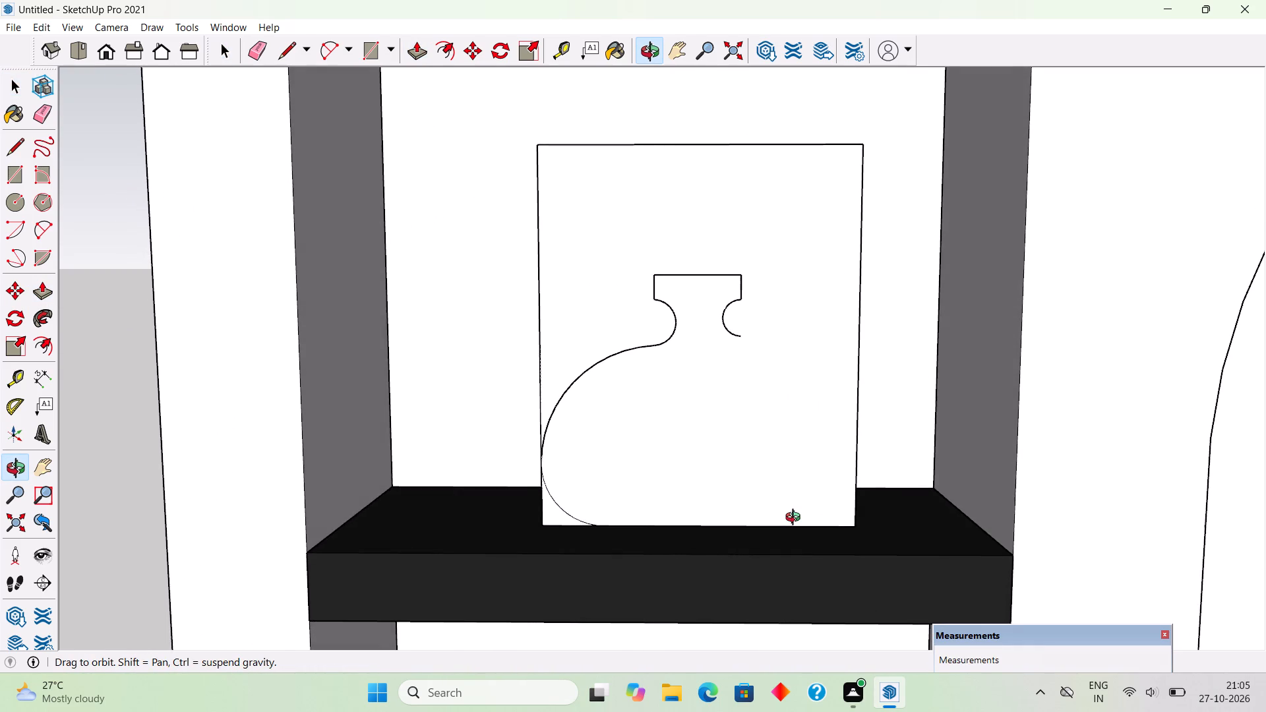
pyautogui.moveTo(796, 519); pyautogui.dragTo(810, 527, button='middle')
pyautogui.press('a')
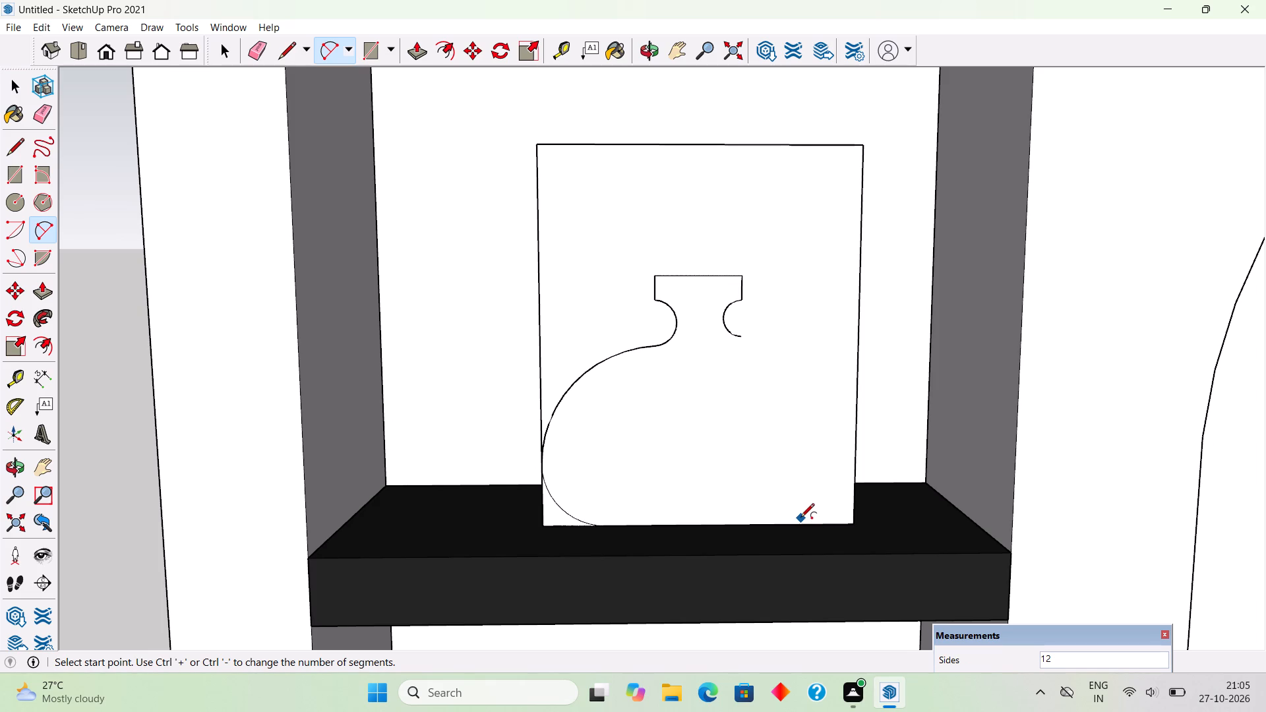
pyautogui.click(802, 522)
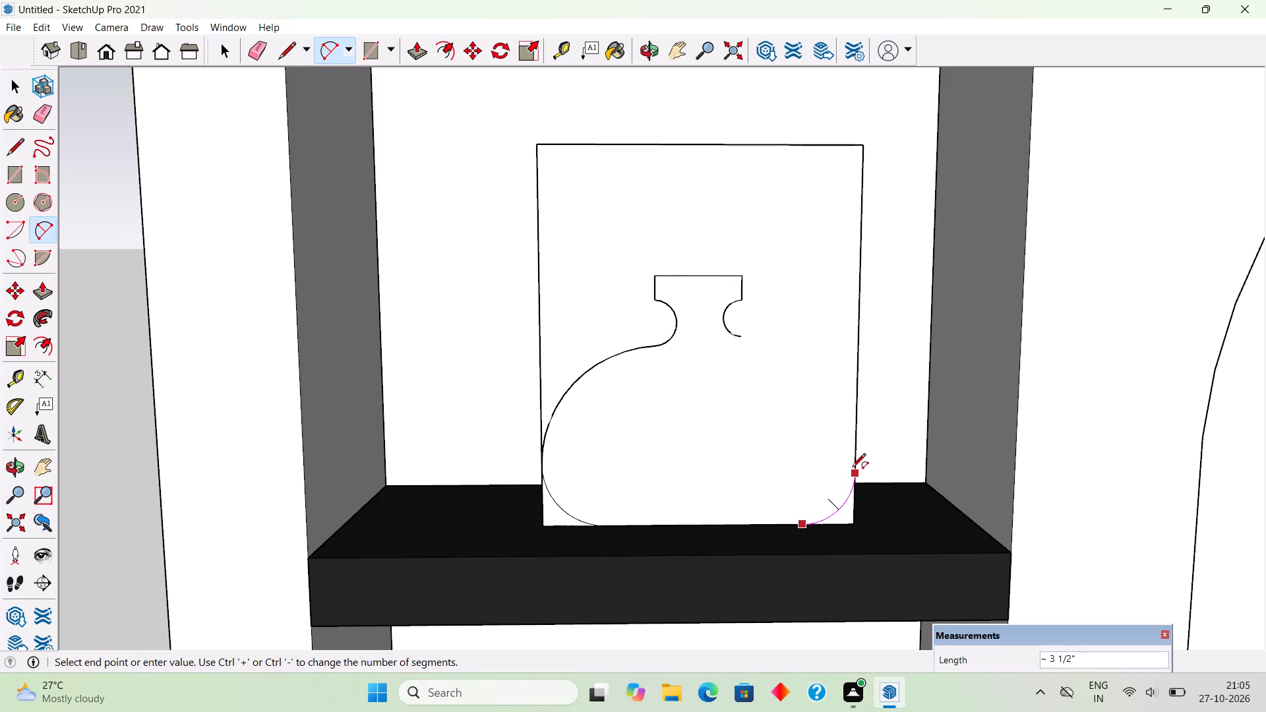
pyautogui.click(853, 466)
pyautogui.click(853, 466)
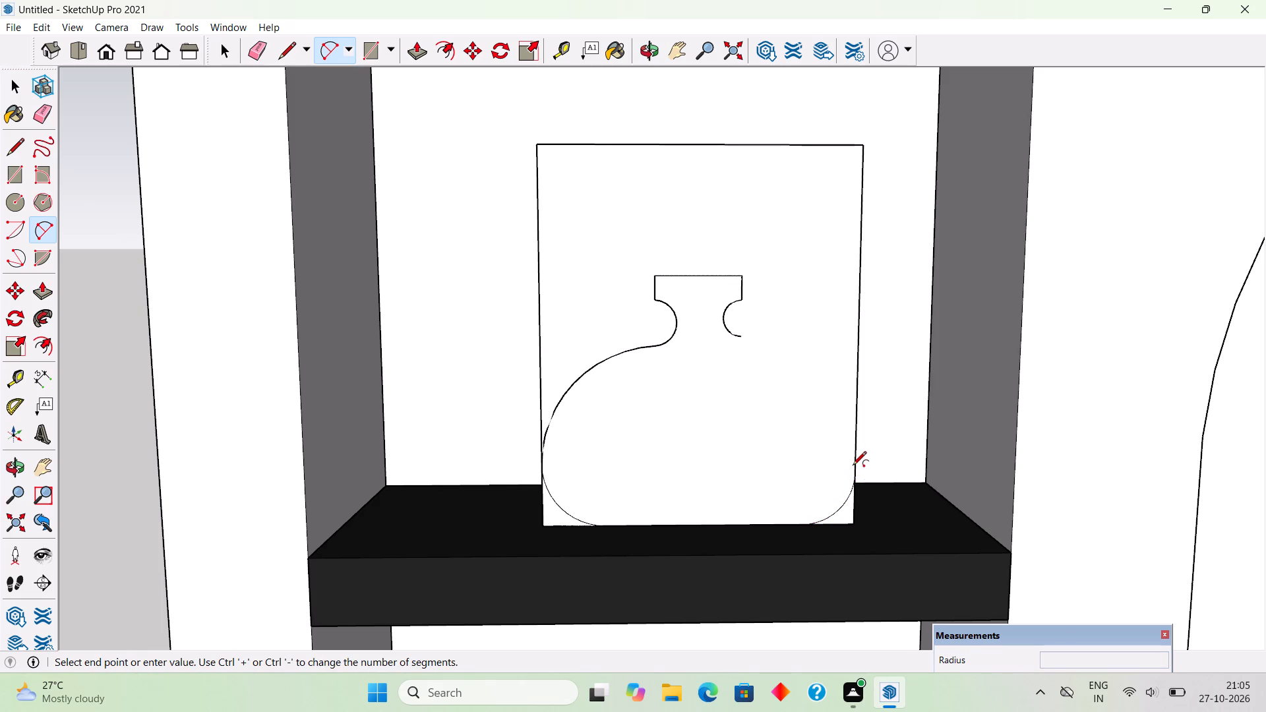
# Close the vase outline with a right shoulder arc from the corner arc's upper end to the end of the neck arc.
pyautogui.click(853, 466)
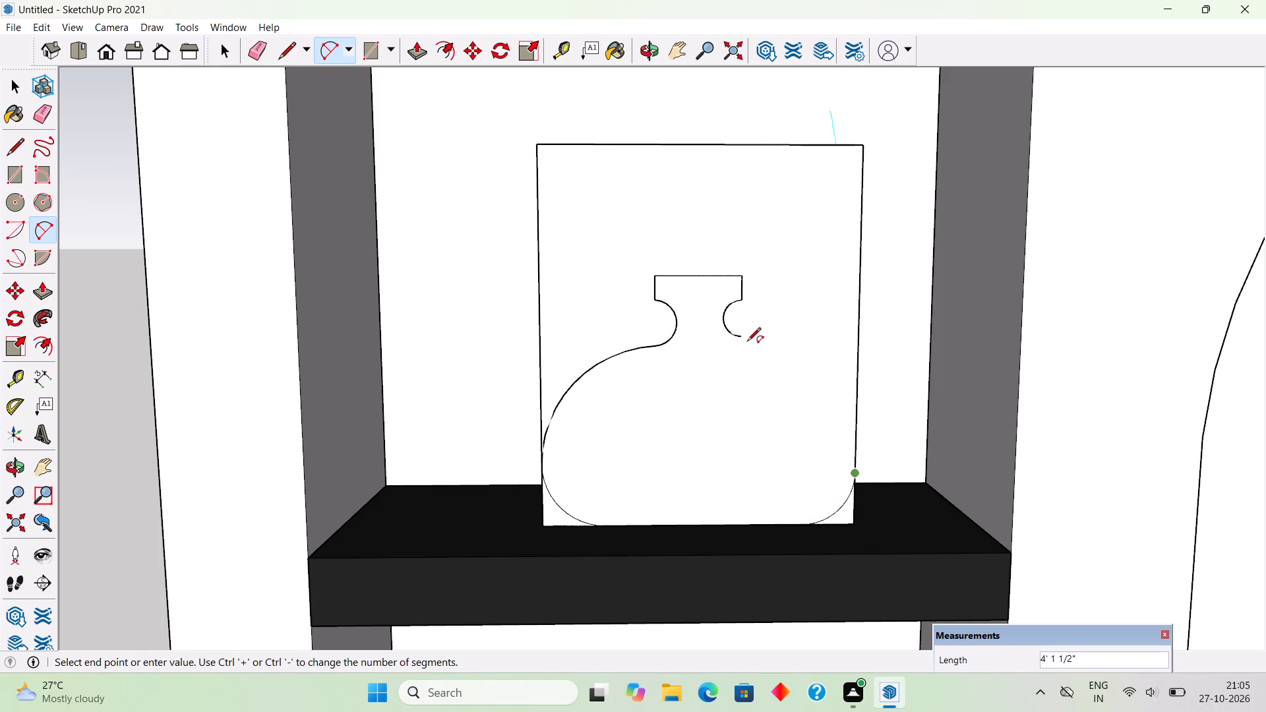
pyautogui.doubleClick(741, 336)
pyautogui.press('space')
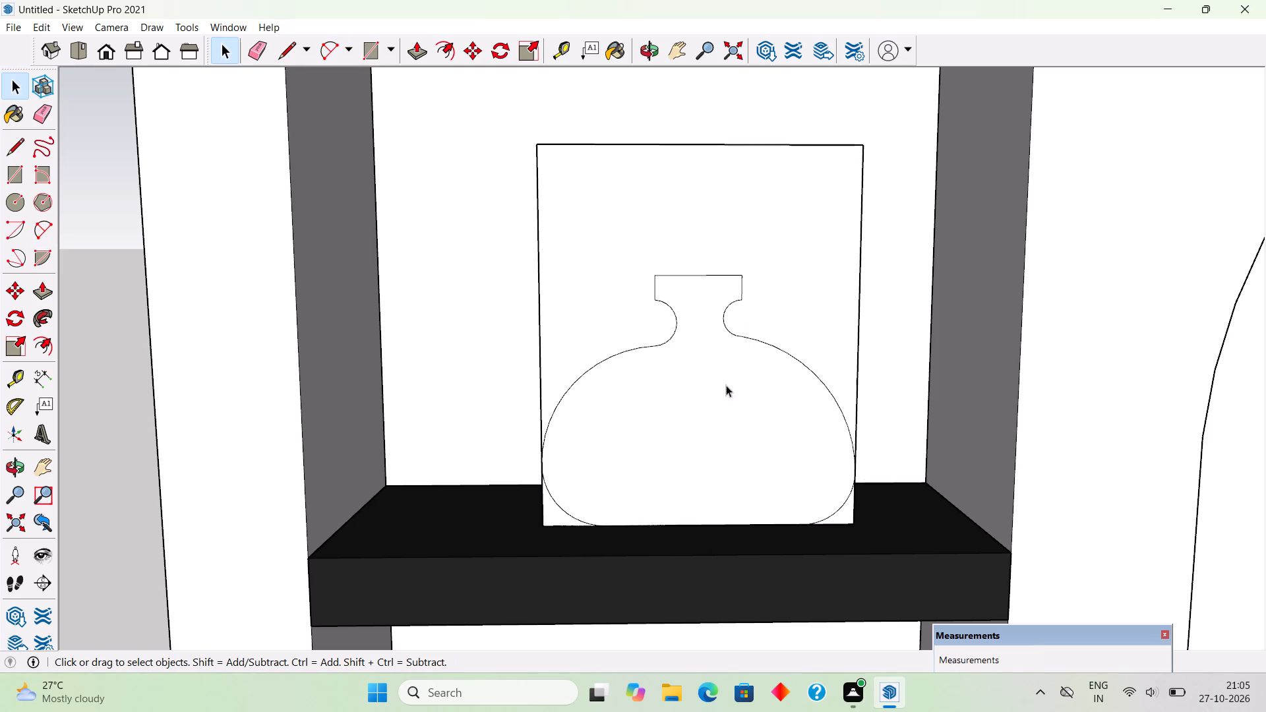
# Cut away the block around the vase outline, pushing both bottom corner faces and the upper background face back 7 11/16".
pyautogui.click(725, 395)
pyautogui.moveTo(735, 430); pyautogui.dragTo(802, 414, button='middle')
pyautogui.scroll(2, 845, 509)
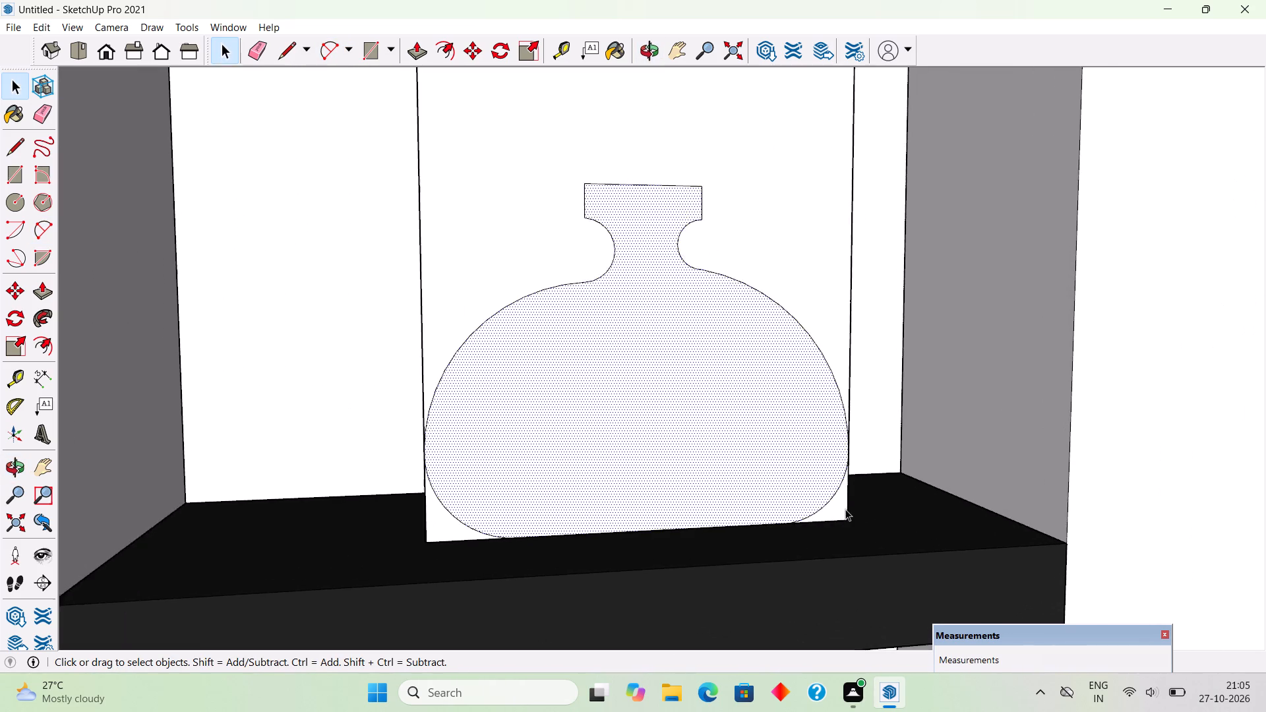
pyautogui.scroll(2, 845, 509)
pyautogui.moveTo(810, 504); pyautogui.dragTo(773, 502, button='middle')
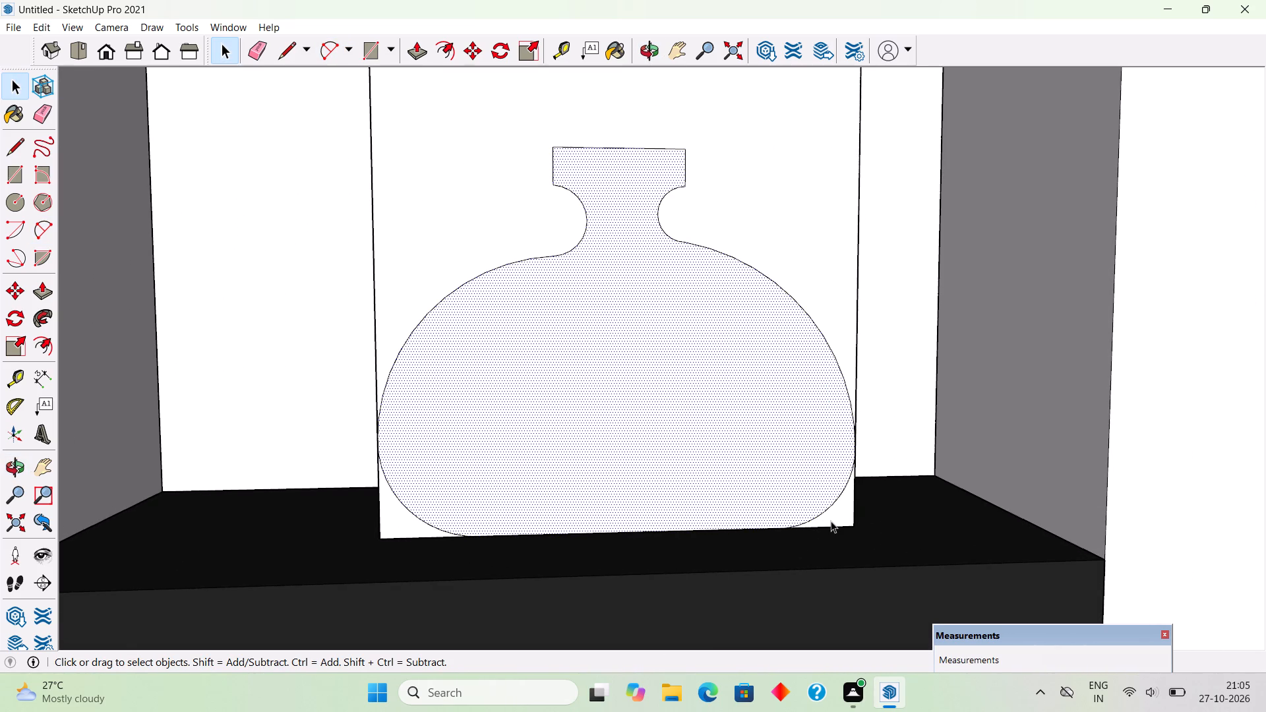
pyautogui.press('p')
pyautogui.click(843, 512)
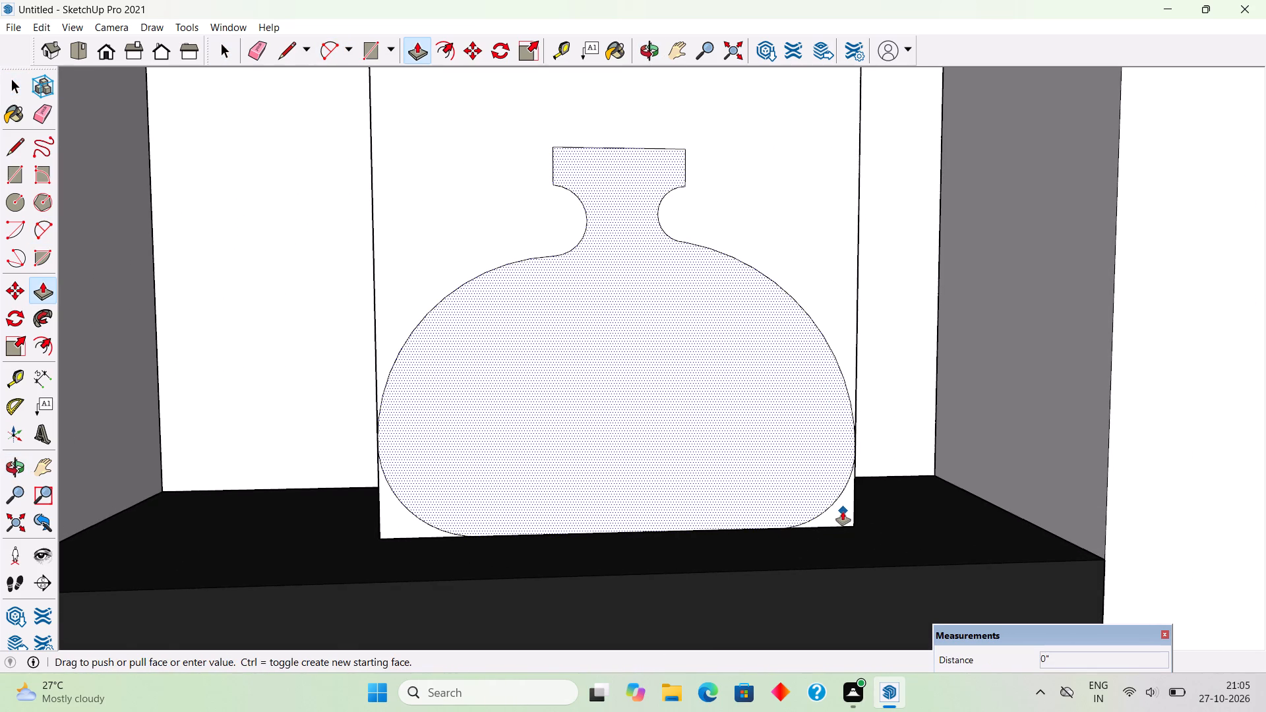
pyautogui.press('space')
pyautogui.click(843, 512)
pyautogui.press('p')
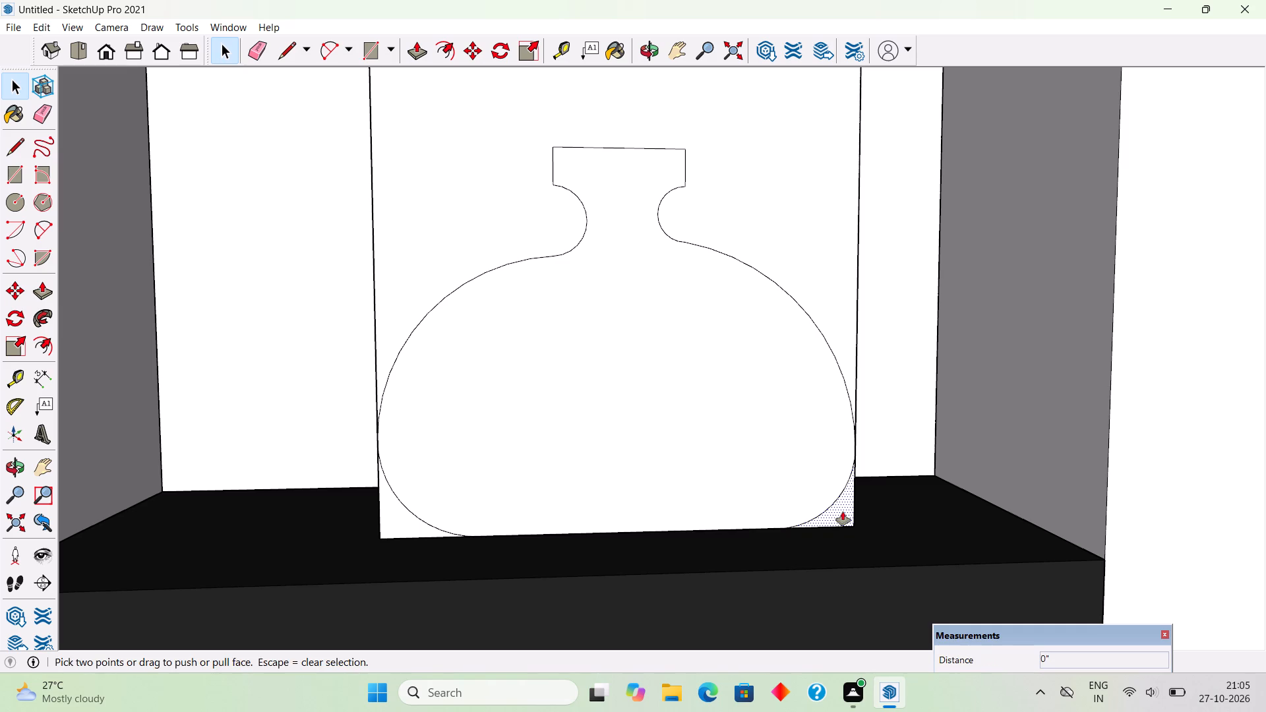
pyautogui.moveTo(843, 512); pyautogui.dragTo(862, 473)
pyautogui.moveTo(816, 278); pyautogui.dragTo(816, 252)
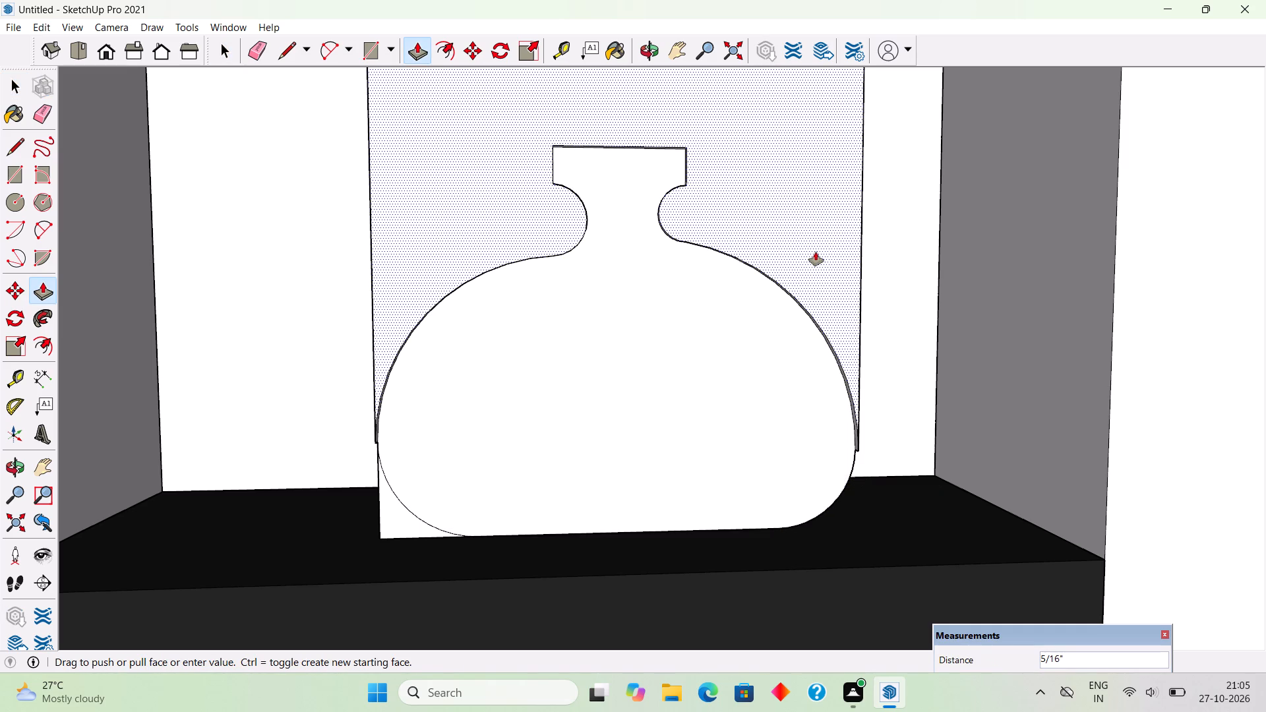
pyautogui.moveTo(816, 252); pyautogui.dragTo(738, 237)
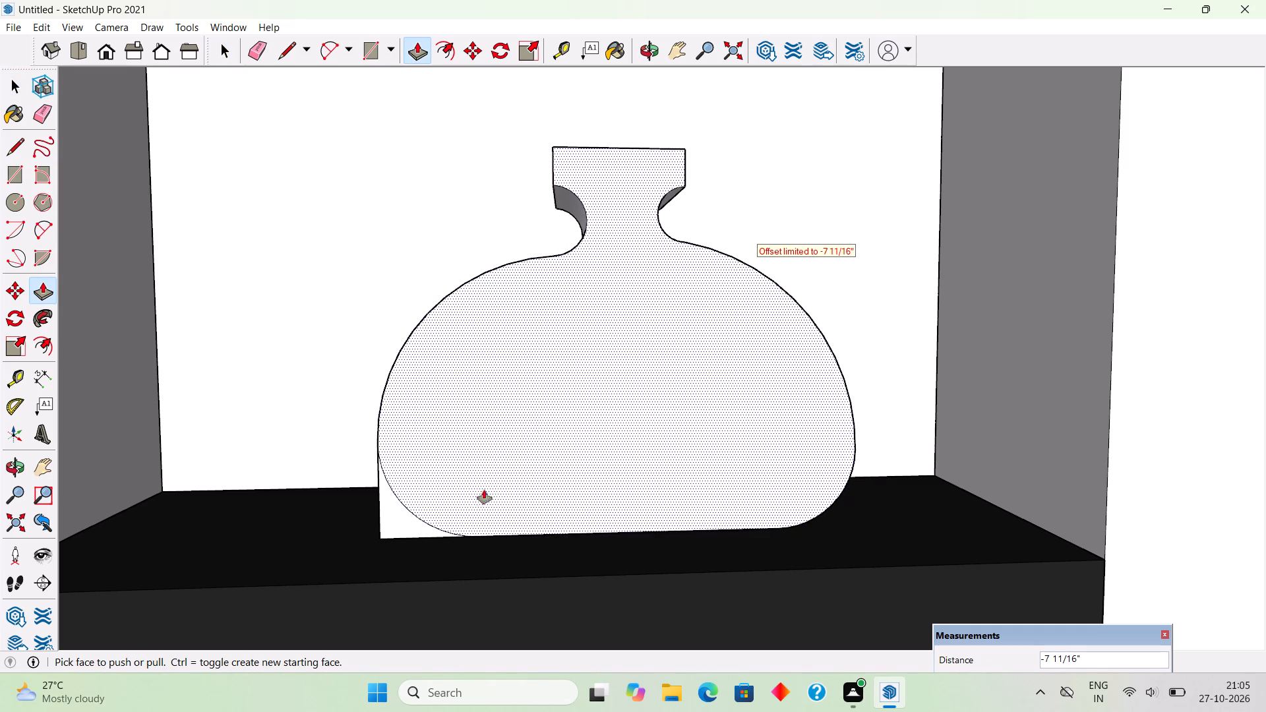
pyautogui.moveTo(406, 530); pyautogui.dragTo(361, 482)
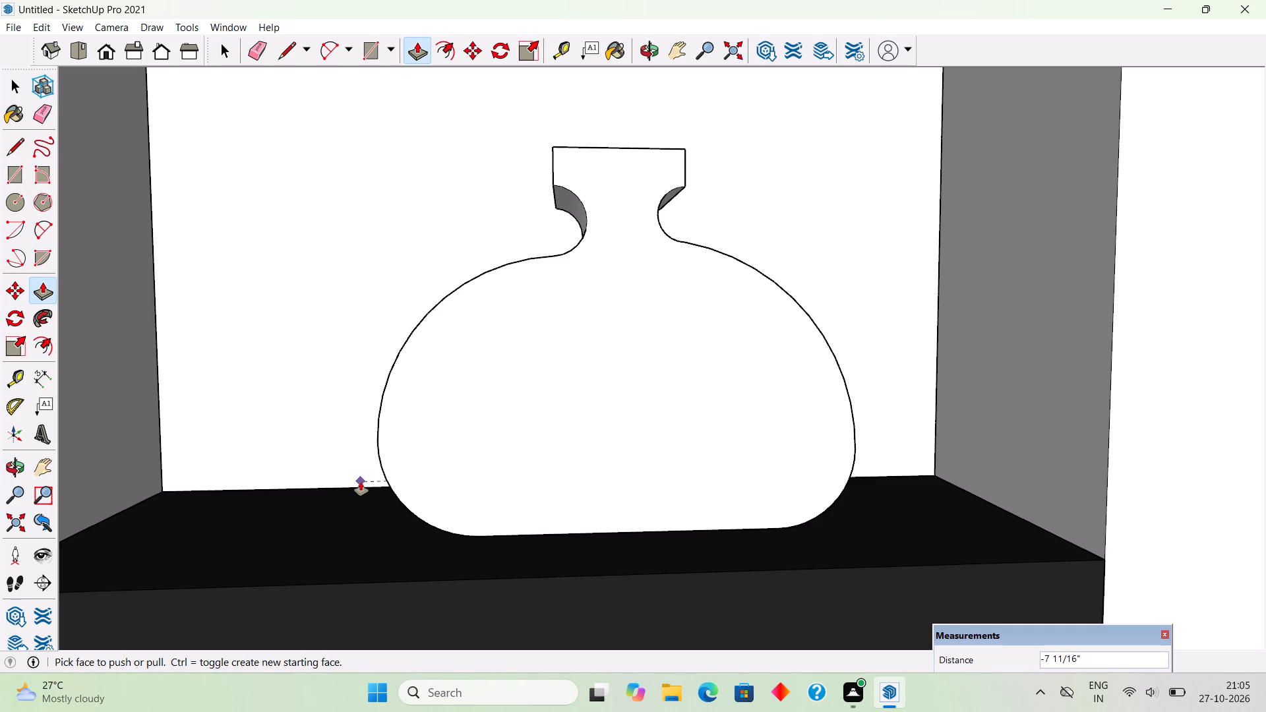
# Select the whole vase solid and make it a group.
pyautogui.moveTo(534, 516); pyautogui.dragTo(636, 597, button='middle')
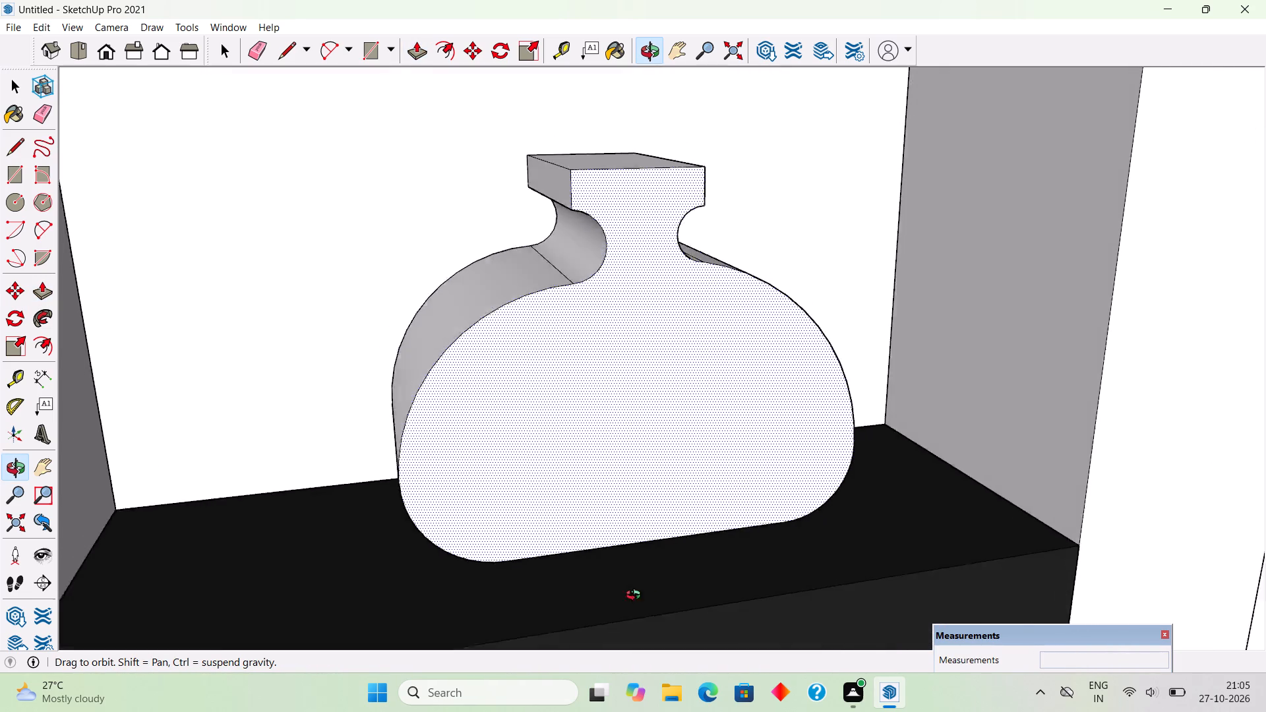
pyautogui.moveTo(636, 597); pyautogui.dragTo(684, 552, button='middle')
pyautogui.press('space')
pyautogui.tripleClick(581, 413)
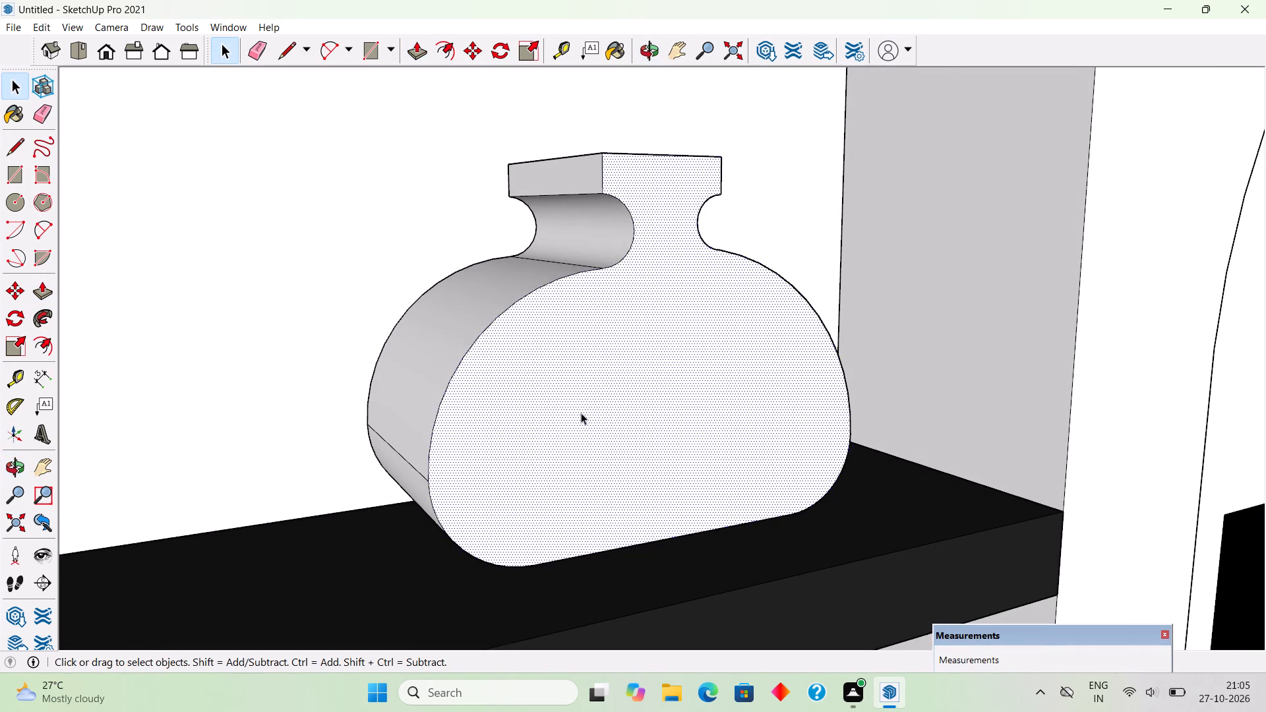
pyautogui.rightClick(581, 413)
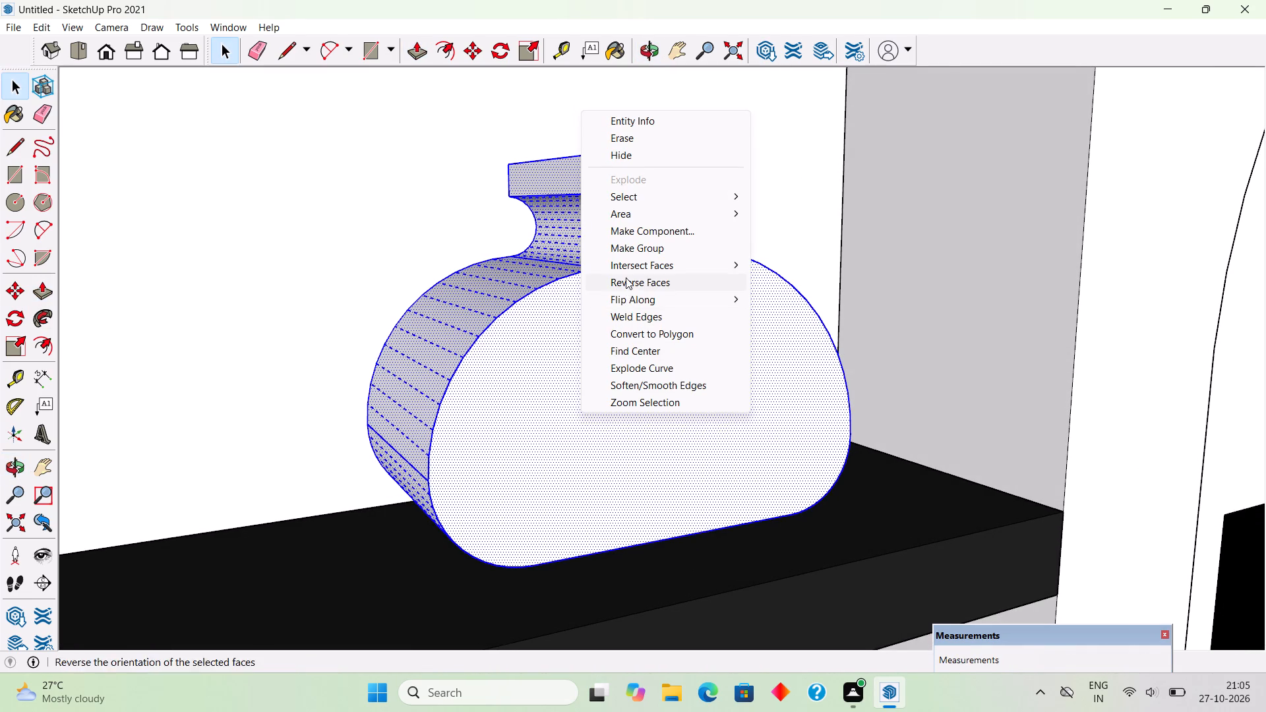
pyautogui.click(630, 250)
# Move the vase group about 6 1/8" forward along the green axis on the top shelf.
pyautogui.scroll(-10, 642, 258)
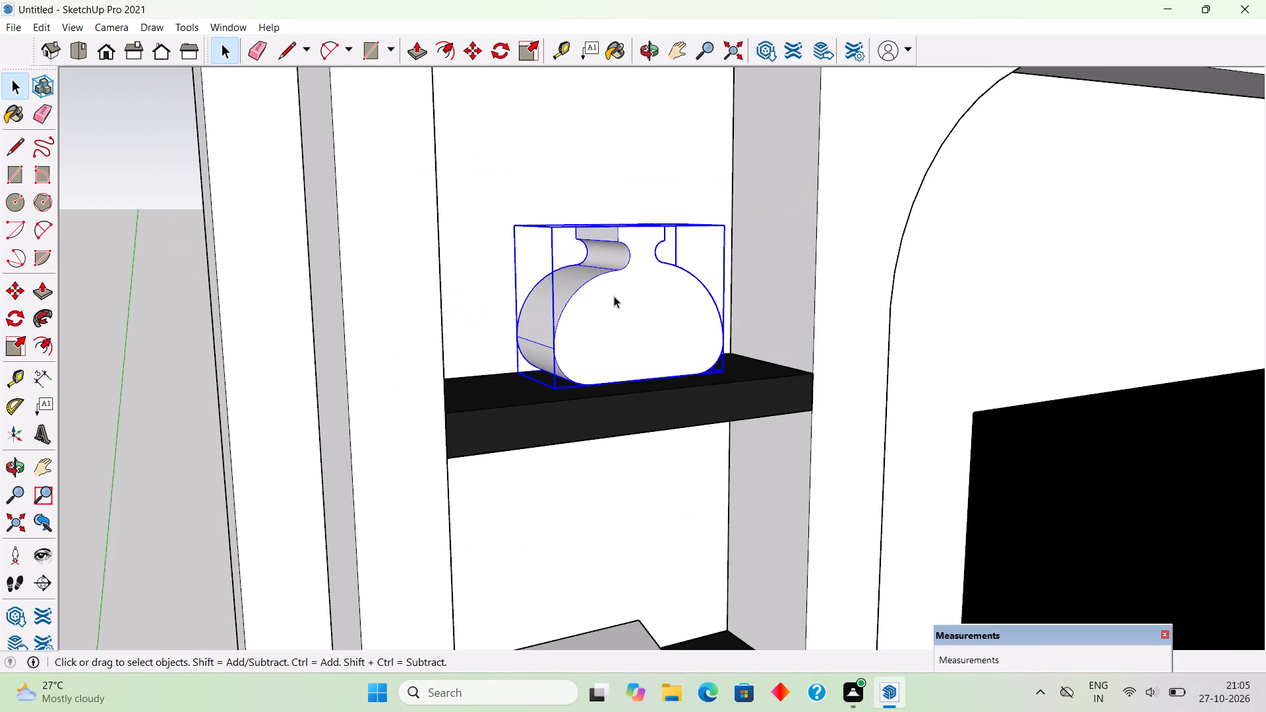
pyautogui.moveTo(599, 336); pyautogui.dragTo(507, 456, button='middle')
pyautogui.press('m')
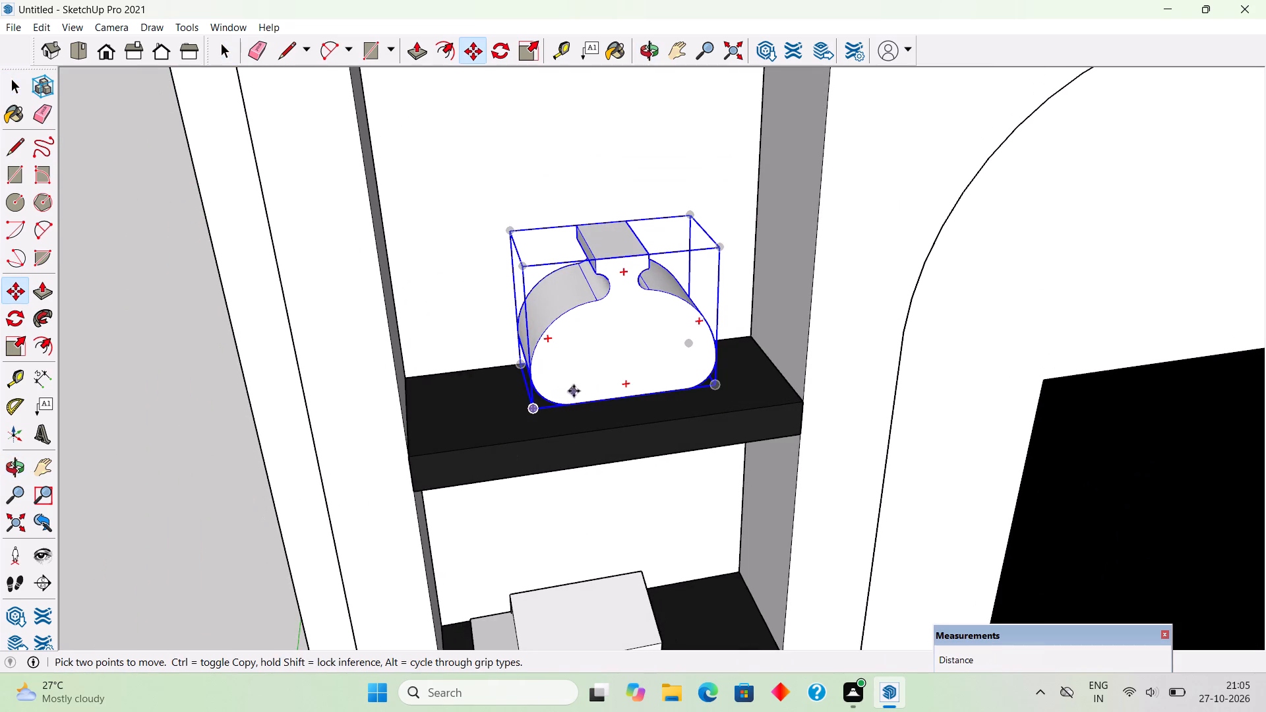
pyautogui.click(574, 390)
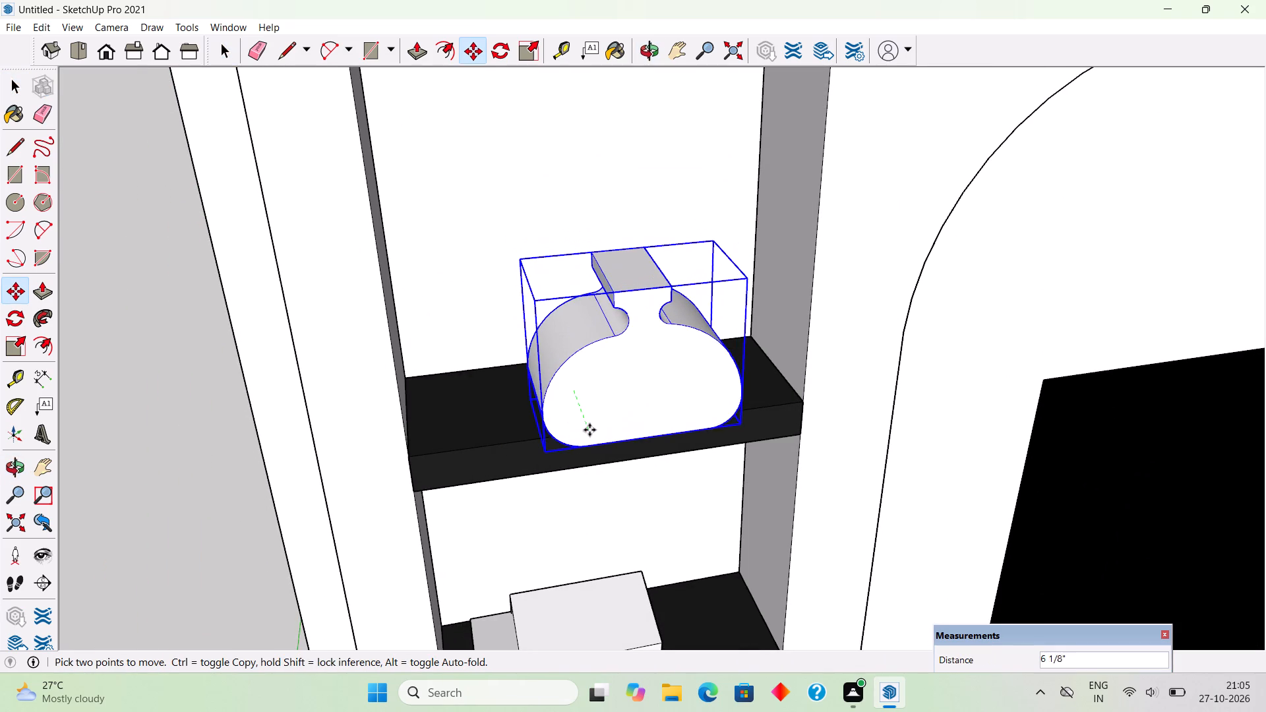
pyautogui.scroll(3, 589, 429)
pyautogui.click(589, 429)
# Examine the vase's placement in the niche from the side and the whole TV wall unit from the front.
pyautogui.moveTo(622, 415); pyautogui.dragTo(563, 388, button='middle')
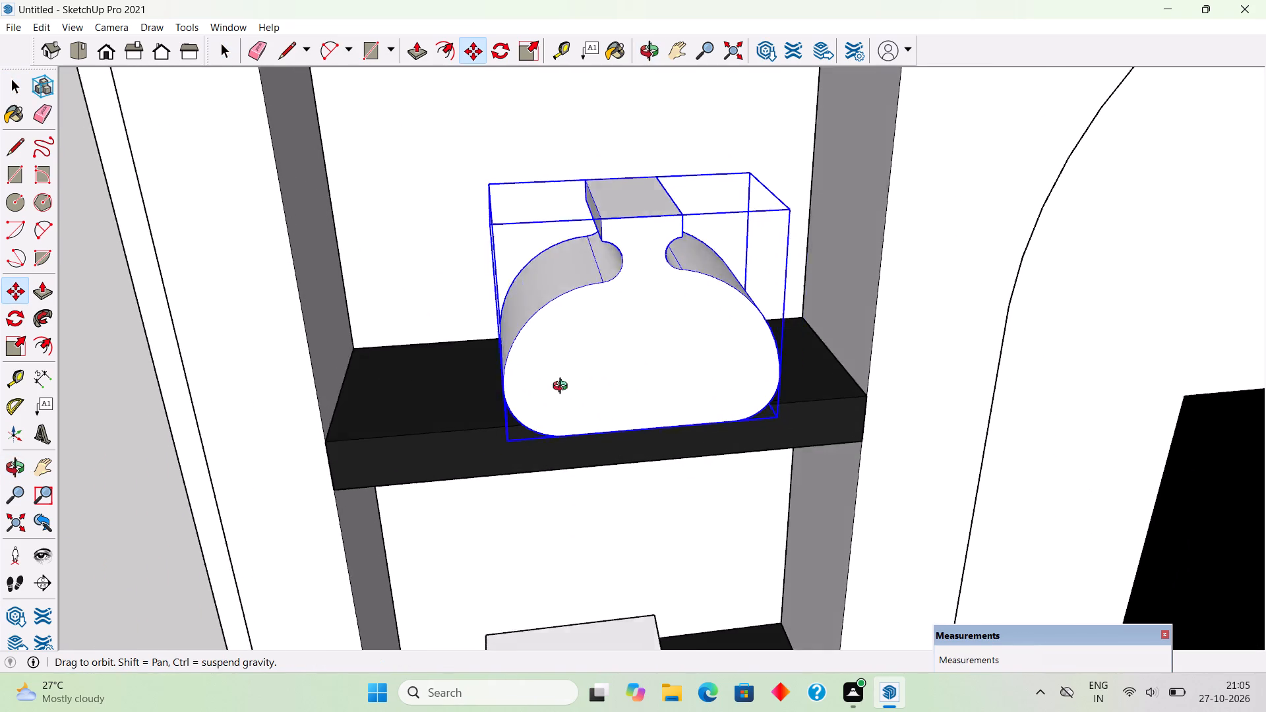
pyautogui.moveTo(563, 388); pyautogui.dragTo(183, 276, button='middle')
pyautogui.scroll(-13, 474, 368)
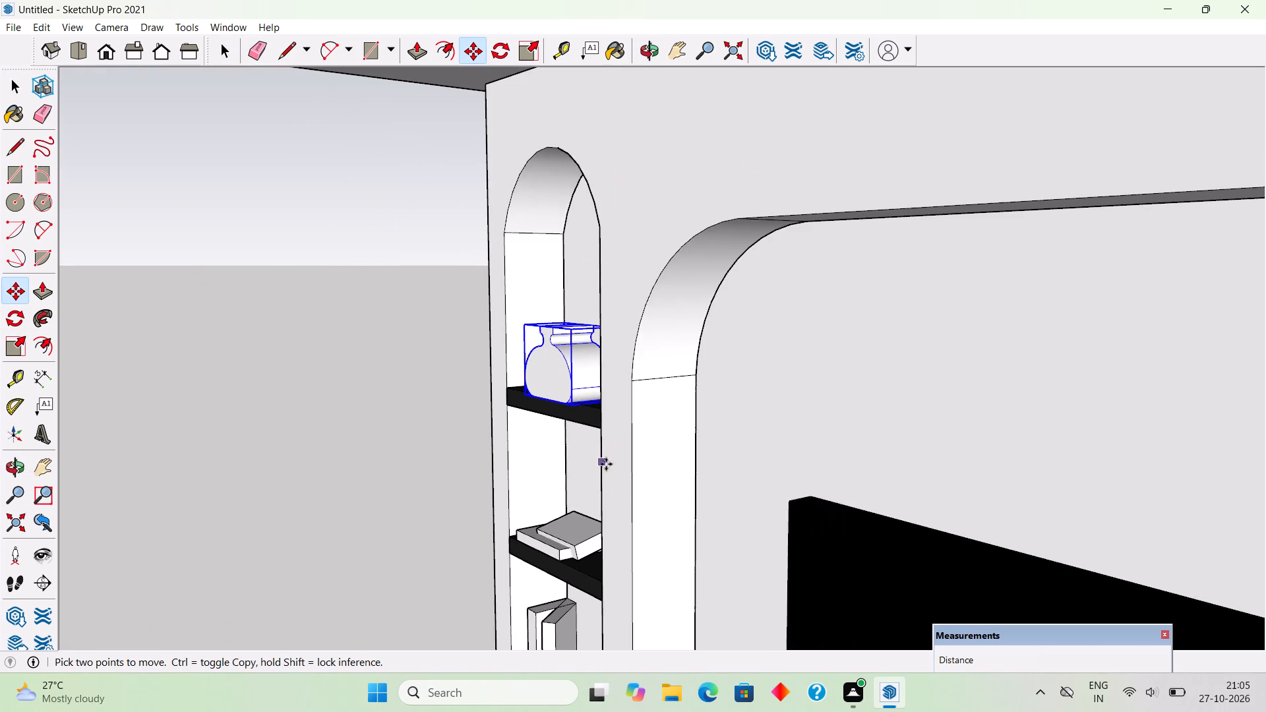
pyautogui.moveTo(875, 518); pyautogui.dragTo(1023, 479, button='middle')
pyautogui.scroll(-1, 896, 512)
pyautogui.press('space')
pyautogui.click(427, 411)
pyautogui.scroll(-4, 426, 413)
pyautogui.moveTo(474, 489); pyautogui.dragTo(669, 461, button='middle')
pyautogui.scroll(-8, 670, 461)
pyautogui.moveTo(616, 502); pyautogui.dragTo(625, 519, button='middle')
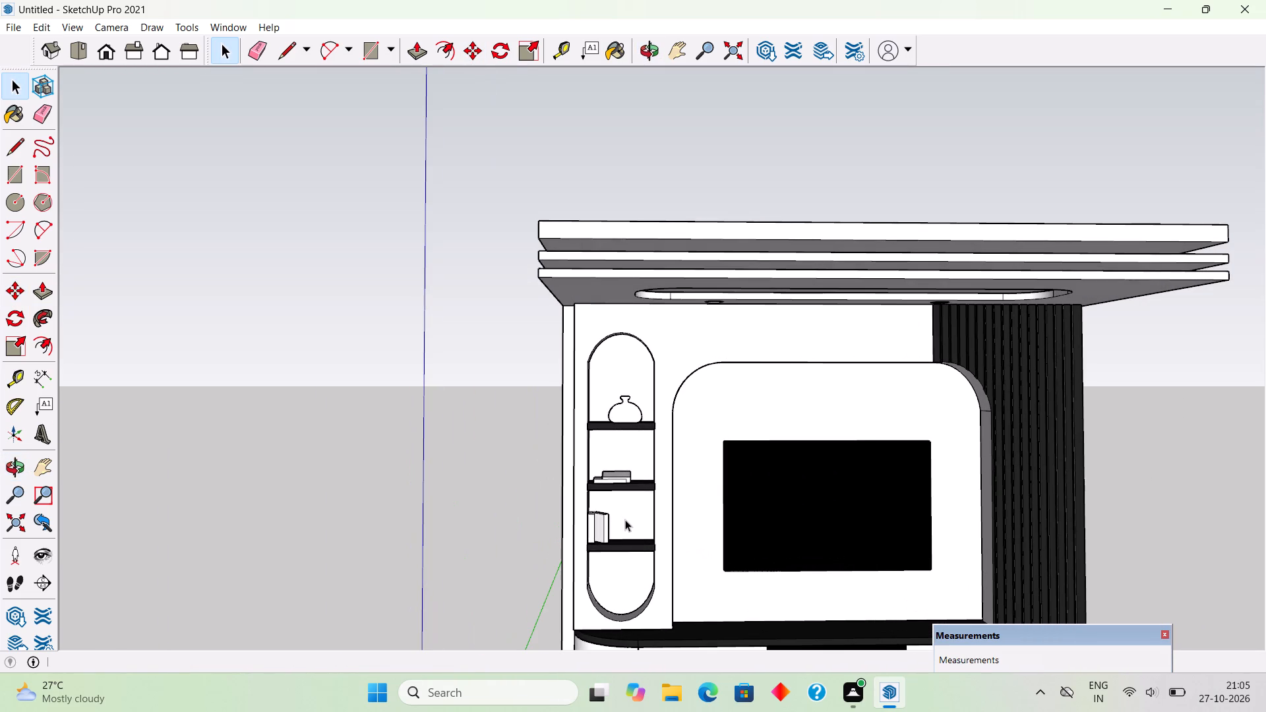
pyautogui.moveTo(622, 518); pyautogui.dragTo(640, 511, button='middle')
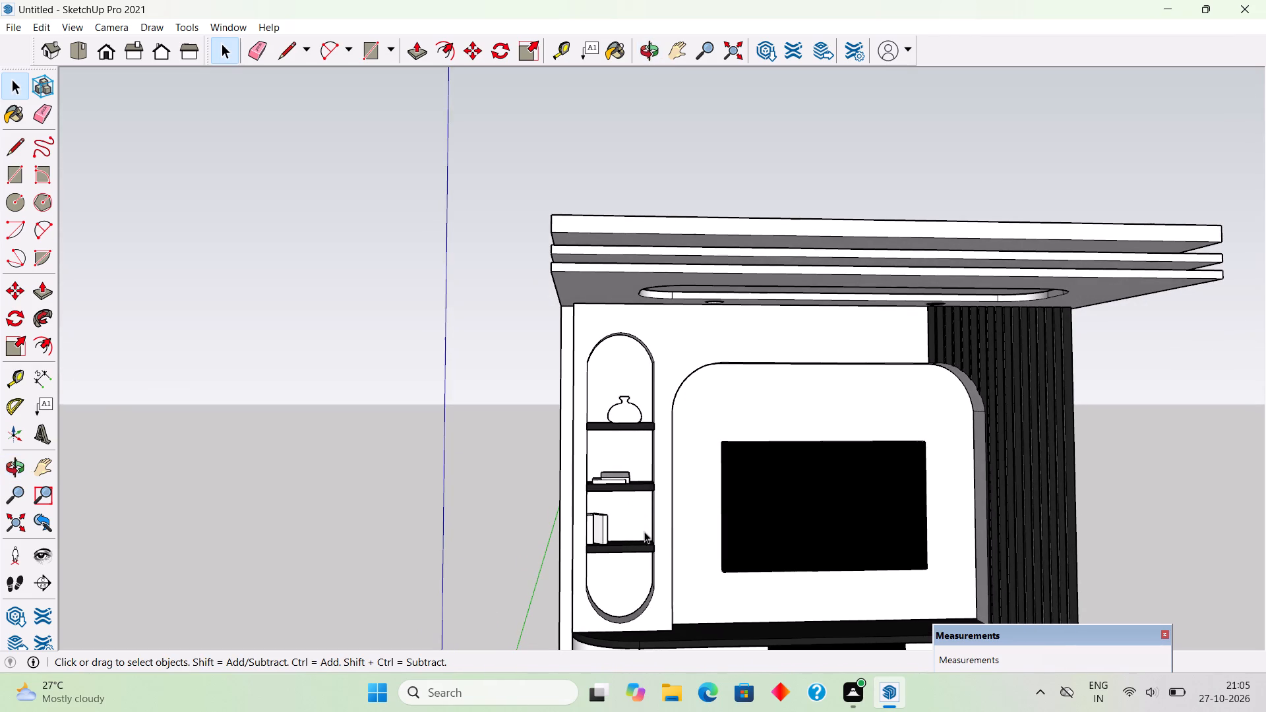
# Paint the niche's three shelves dark grey with Color M06.
pyautogui.press('b')
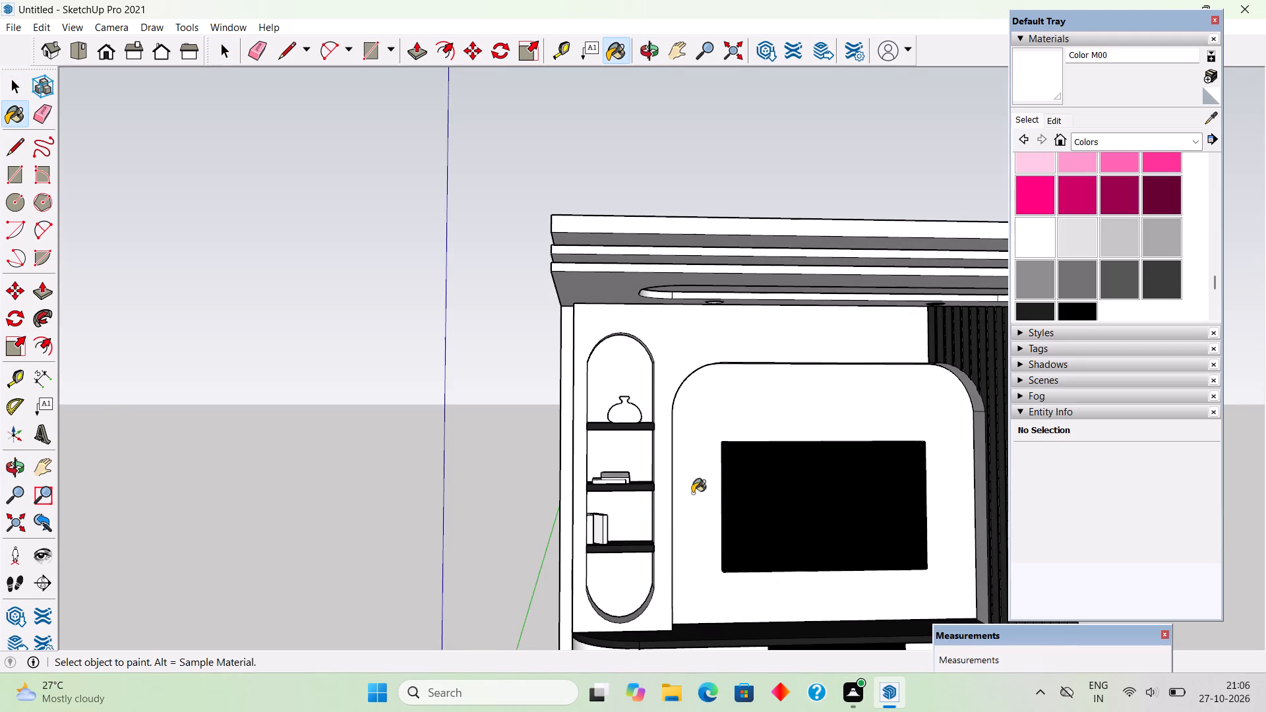
pyautogui.click(1120, 284)
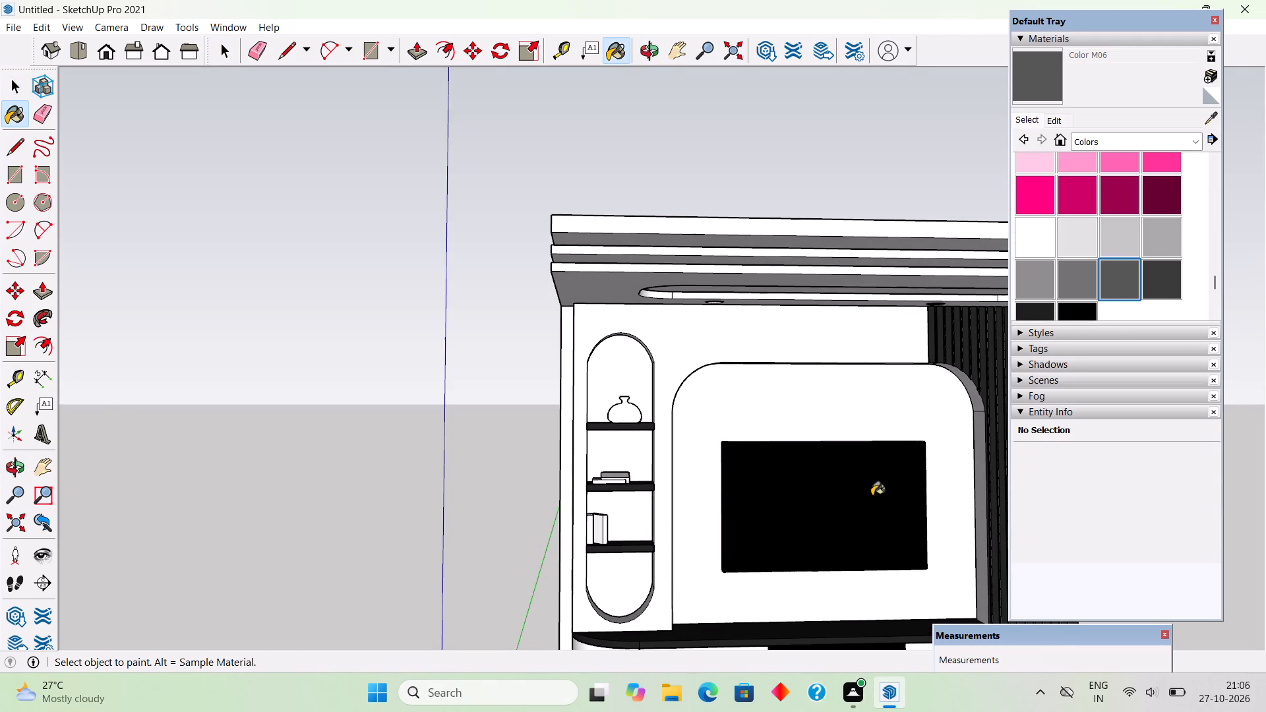
pyautogui.scroll(5, 760, 488)
pyautogui.click(593, 390)
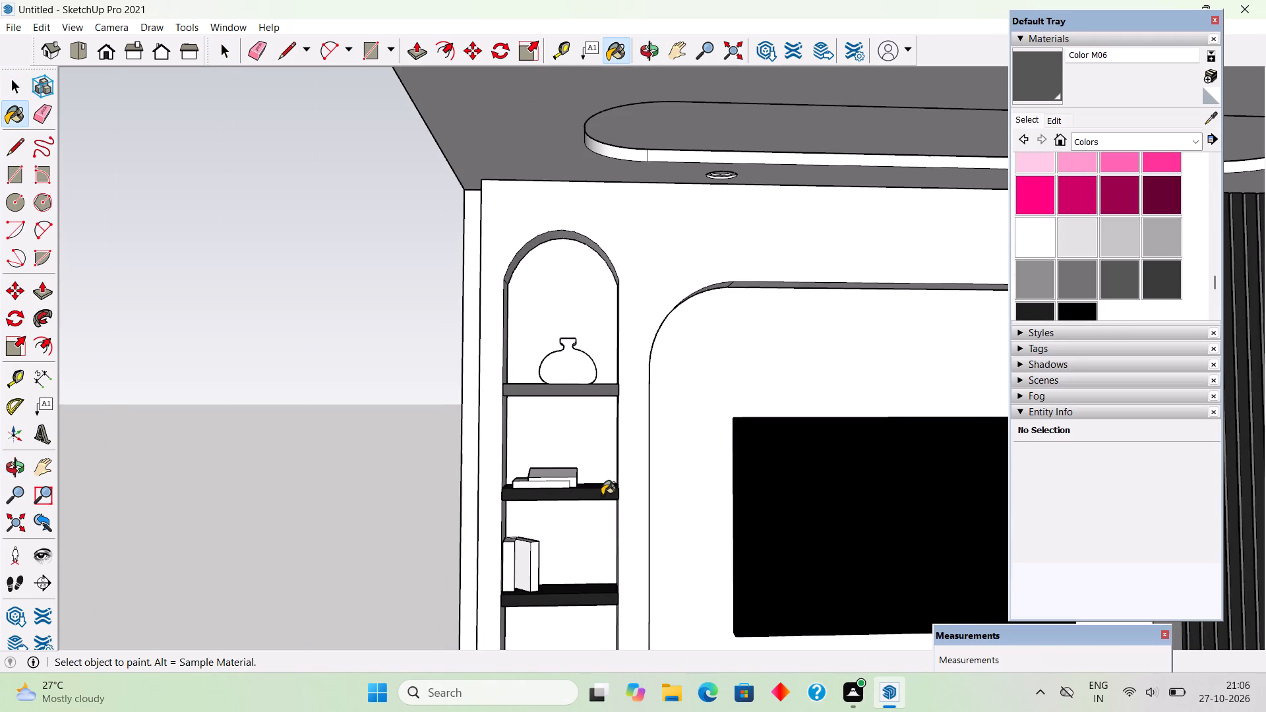
pyautogui.click(601, 498)
pyautogui.click(591, 597)
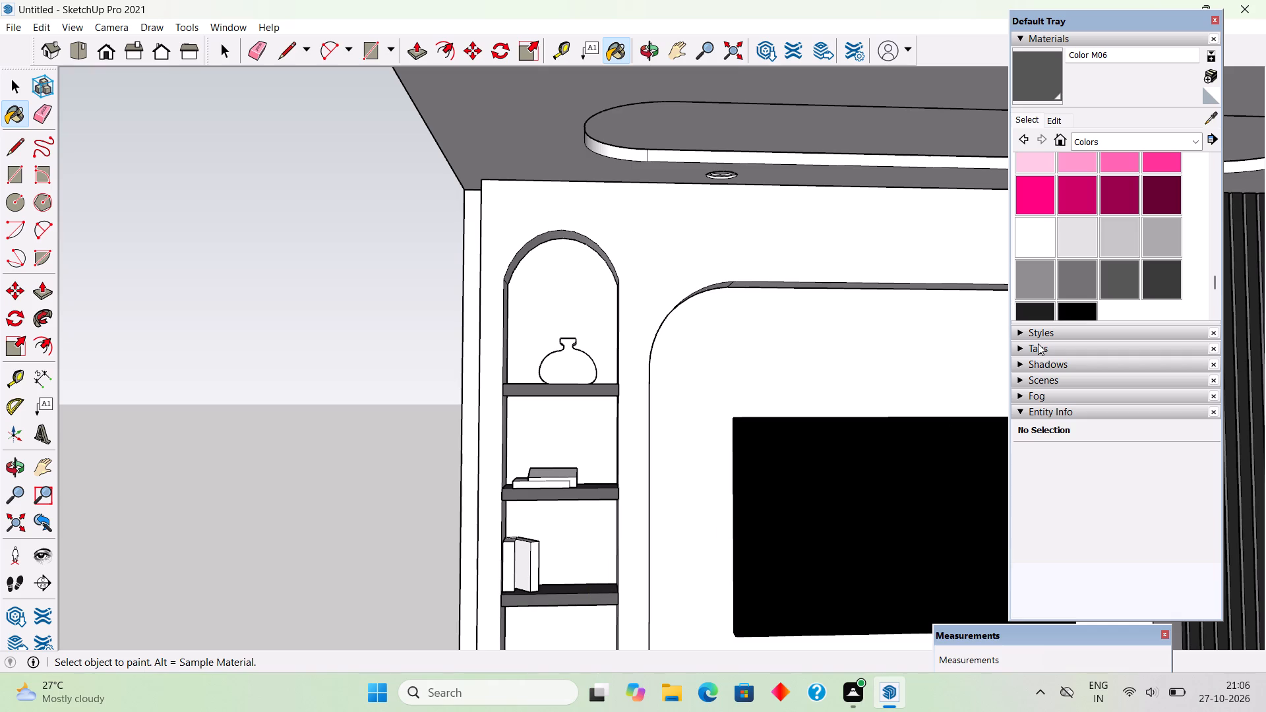
# Paint the vase on the top shelf black with Color M09.
pyautogui.click(1085, 311)
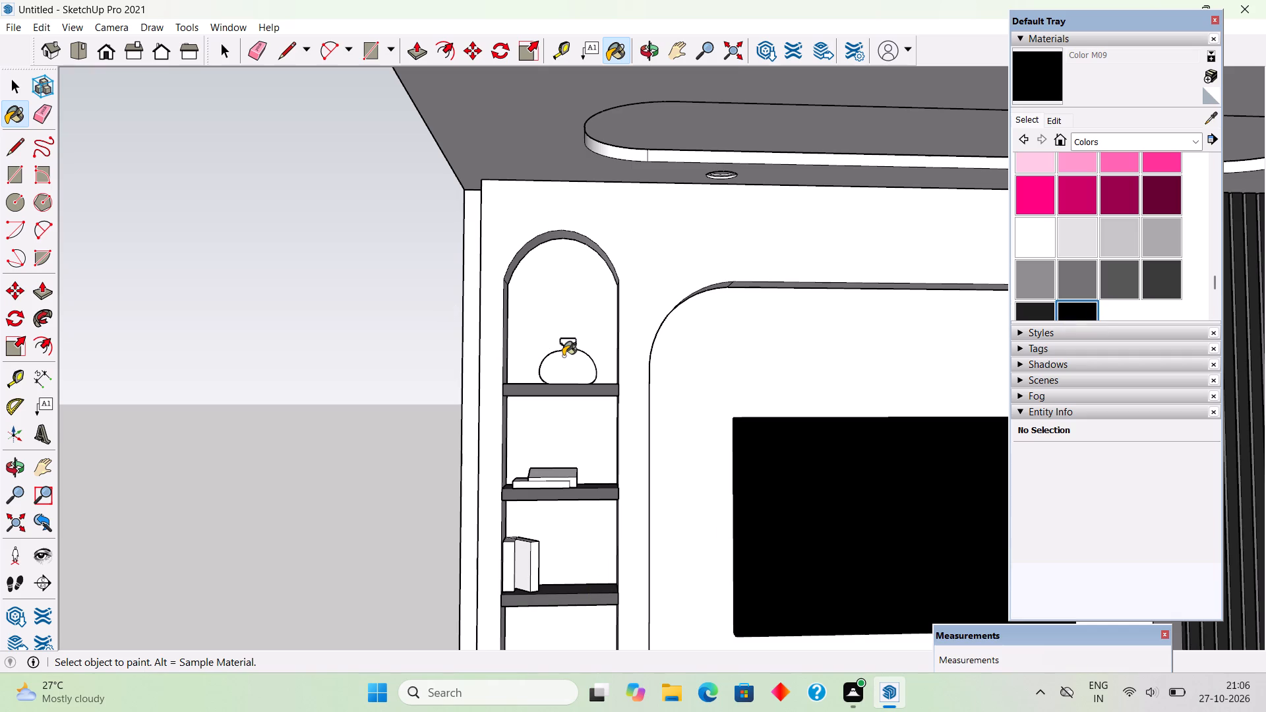
pyautogui.click(563, 356)
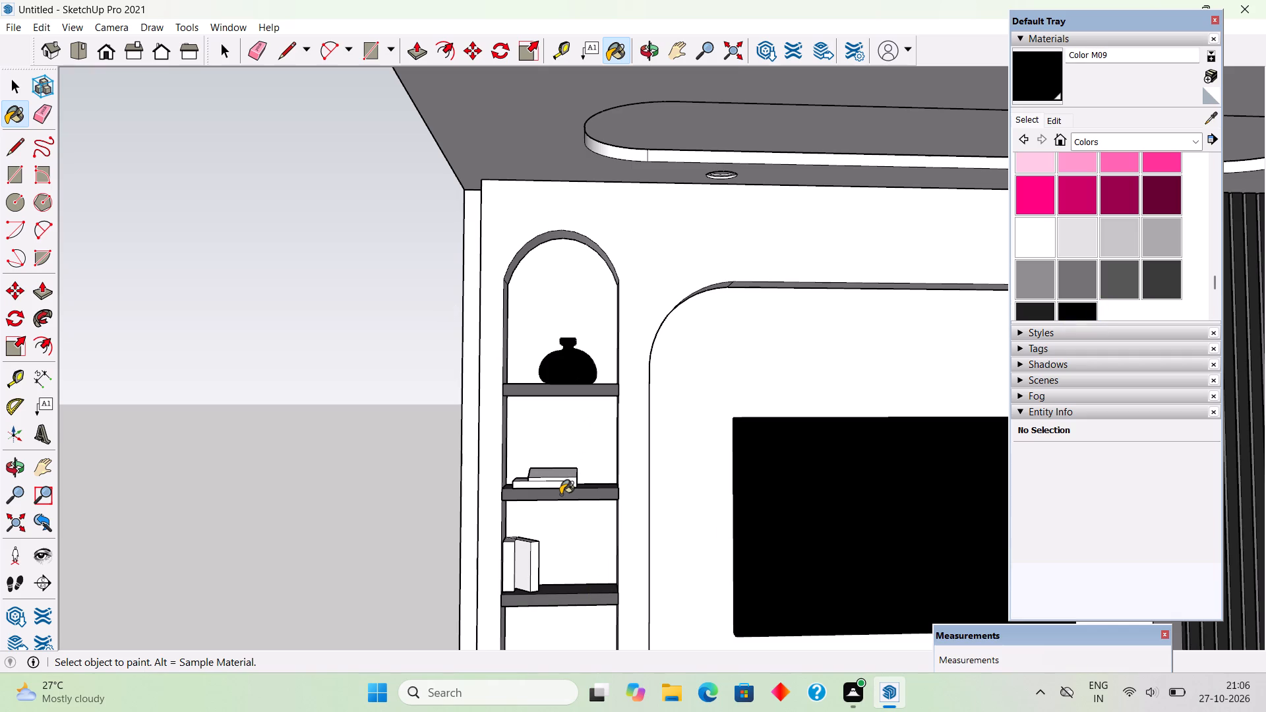
# Paint the upright books on the lowest shelf dark maroon with Color L16.
pyautogui.scroll(-3, 1092, 264)
pyautogui.scroll(2, 1093, 263)
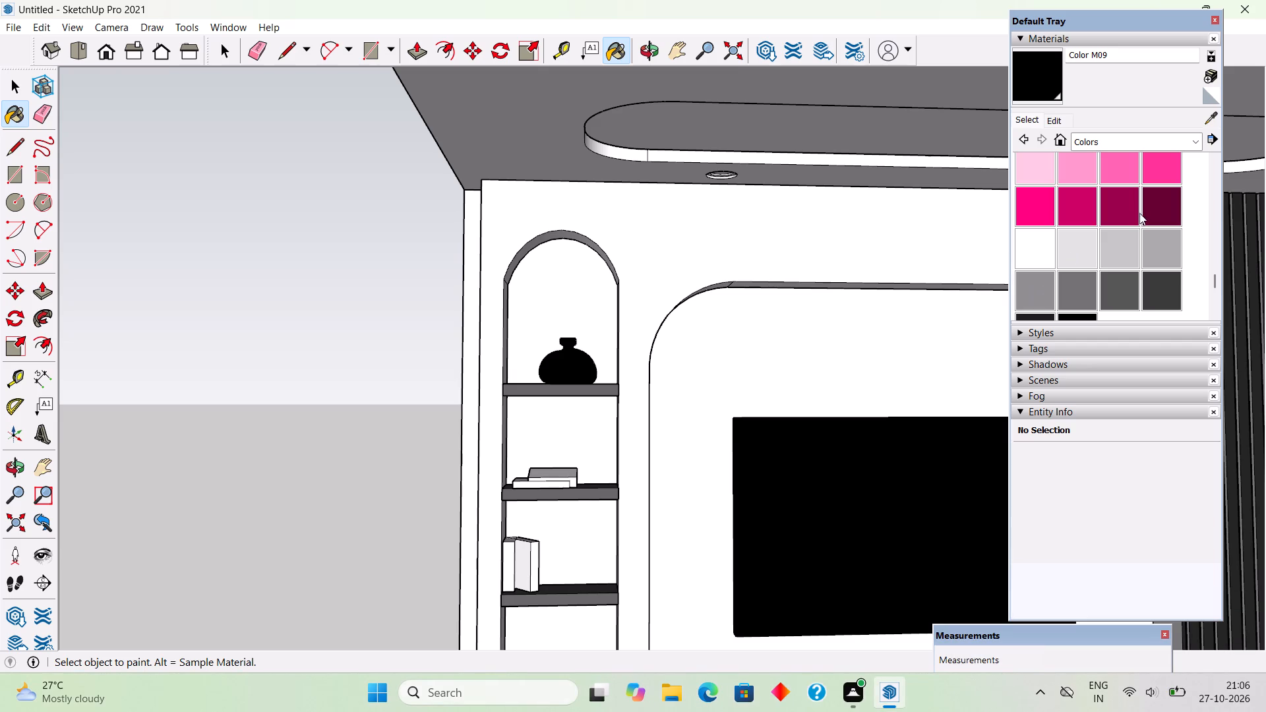
pyautogui.click(1160, 206)
pyautogui.scroll(2, 514, 575)
pyautogui.click(514, 572)
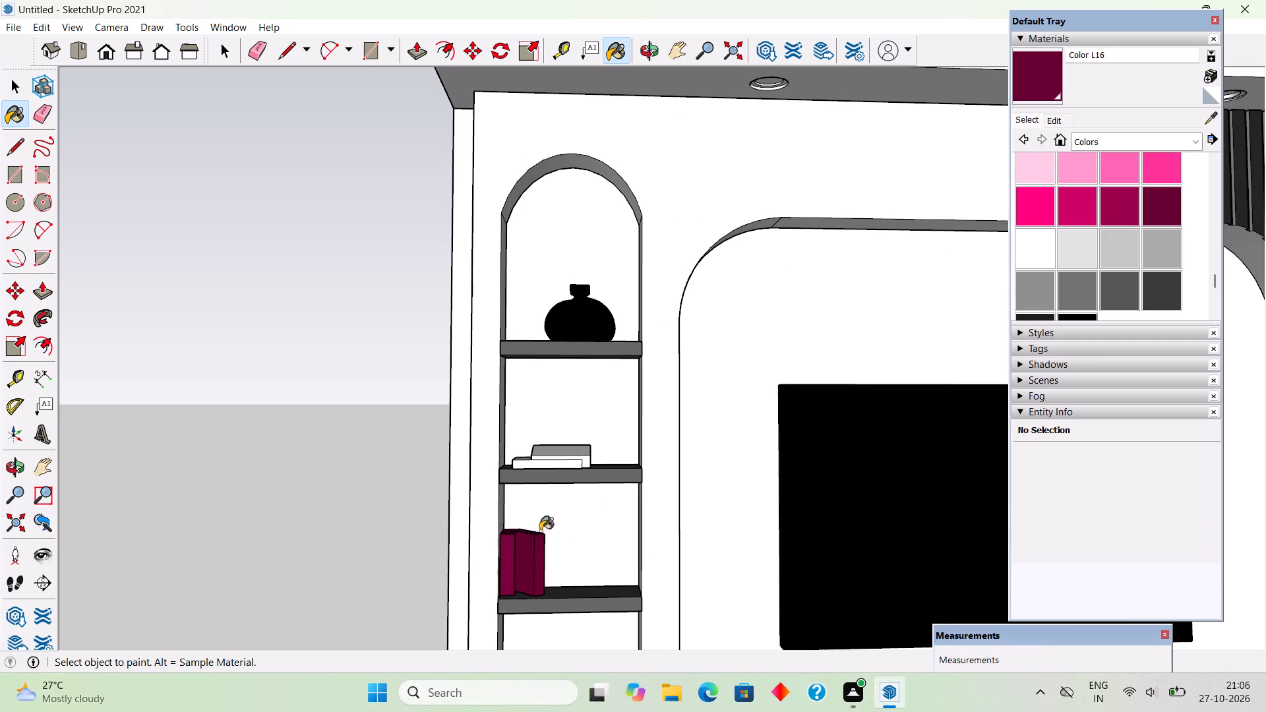
# Paint both stacked books on the niche's middle shelf red with Color A07.
pyautogui.scroll(5, 1107, 194)
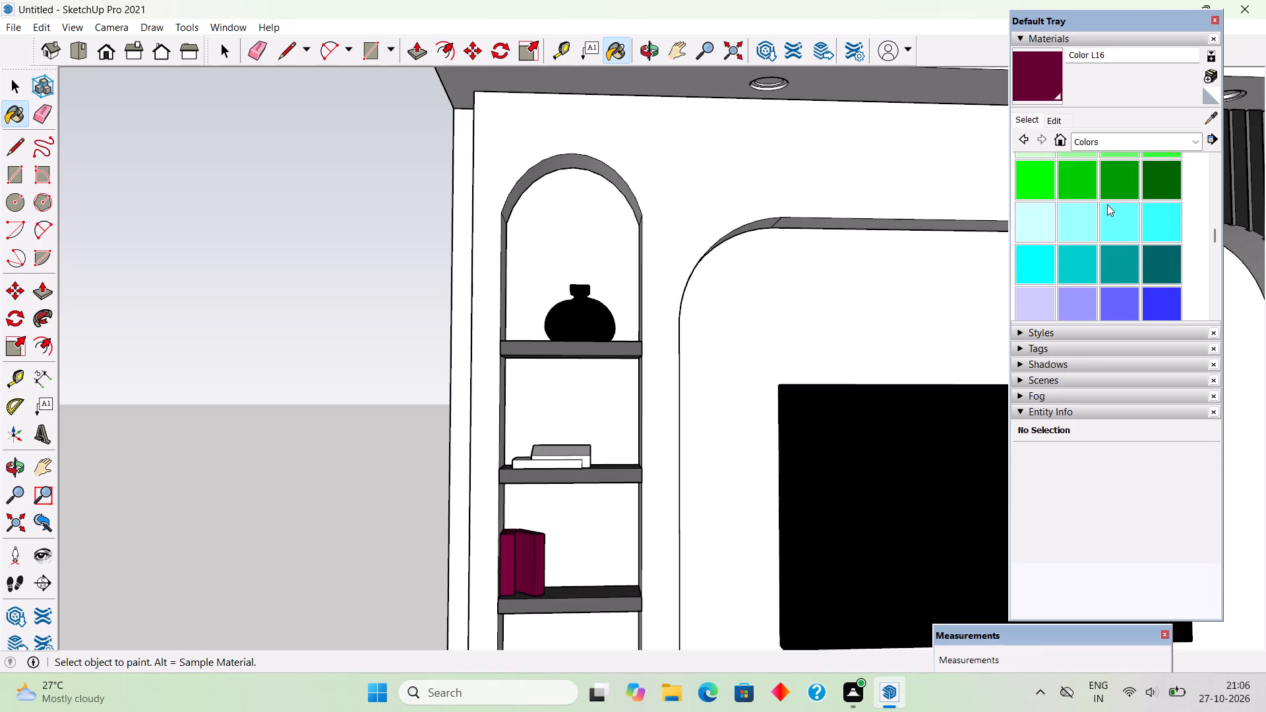
pyautogui.scroll(6, 1107, 204)
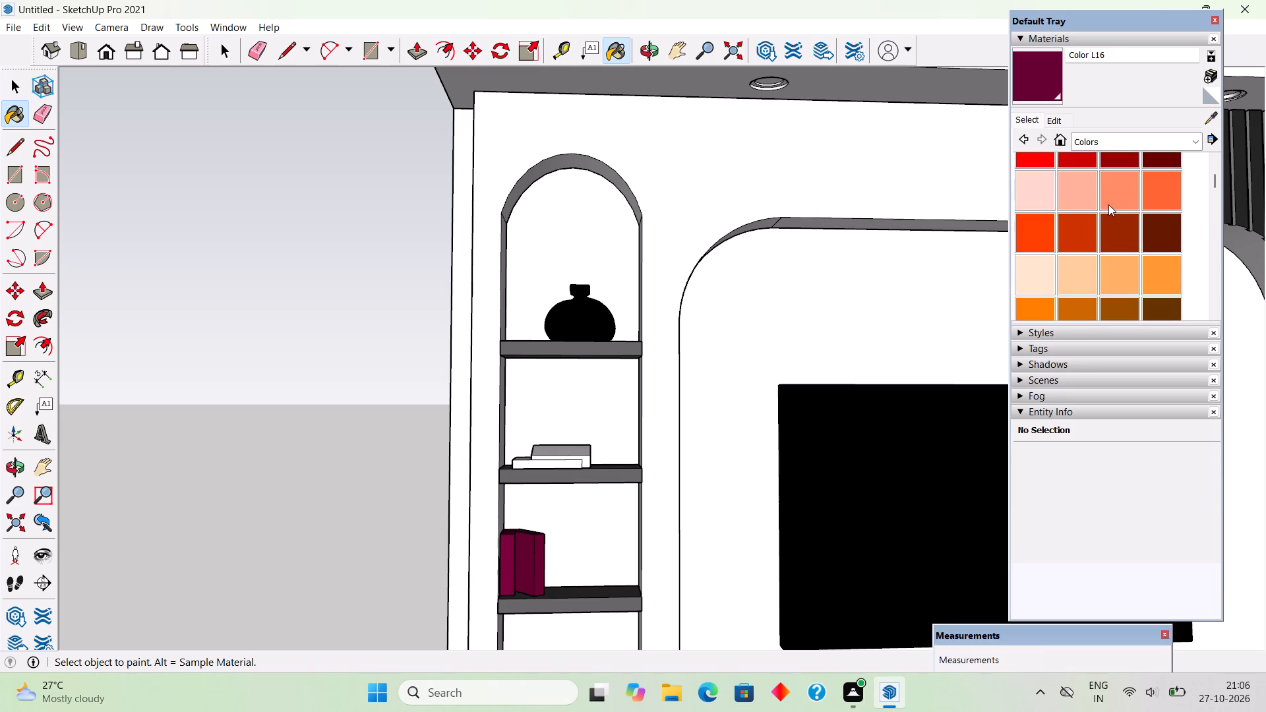
pyautogui.scroll(2, 1108, 204)
pyautogui.click(1117, 213)
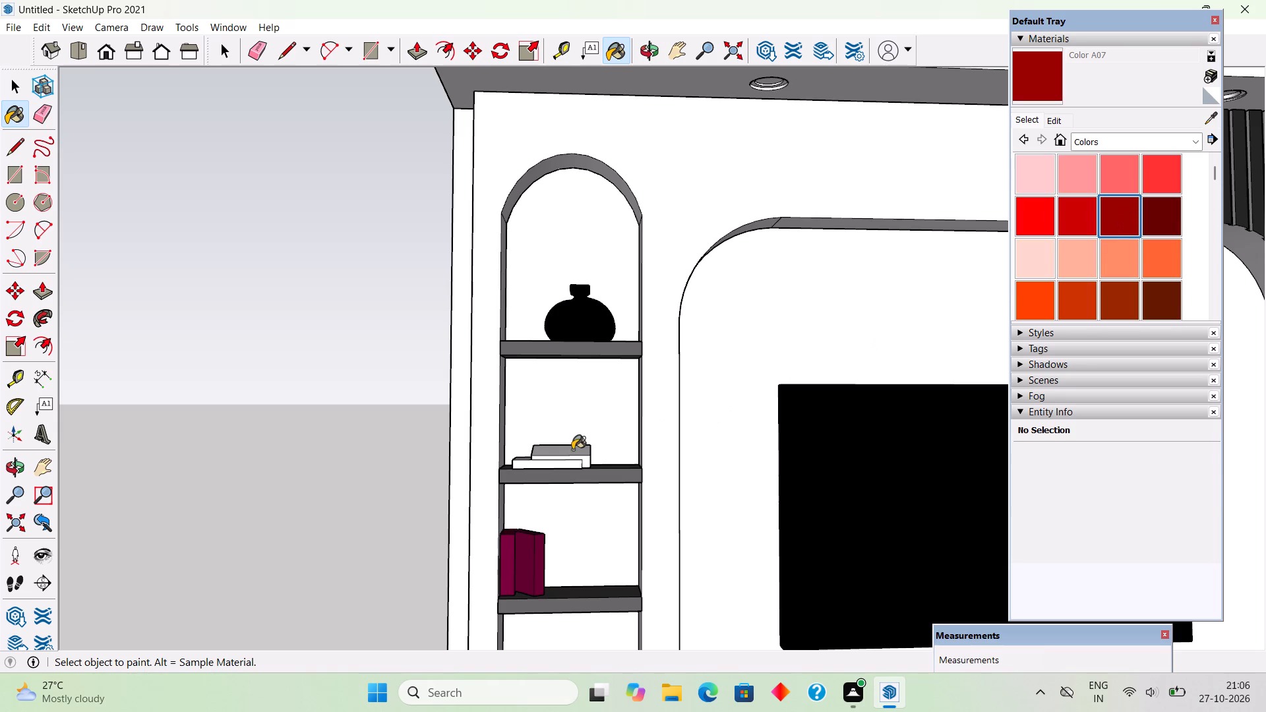
pyautogui.click(572, 454)
pyautogui.scroll(-1, 392, 448)
pyautogui.scroll(6, 531, 460)
pyautogui.click(527, 467)
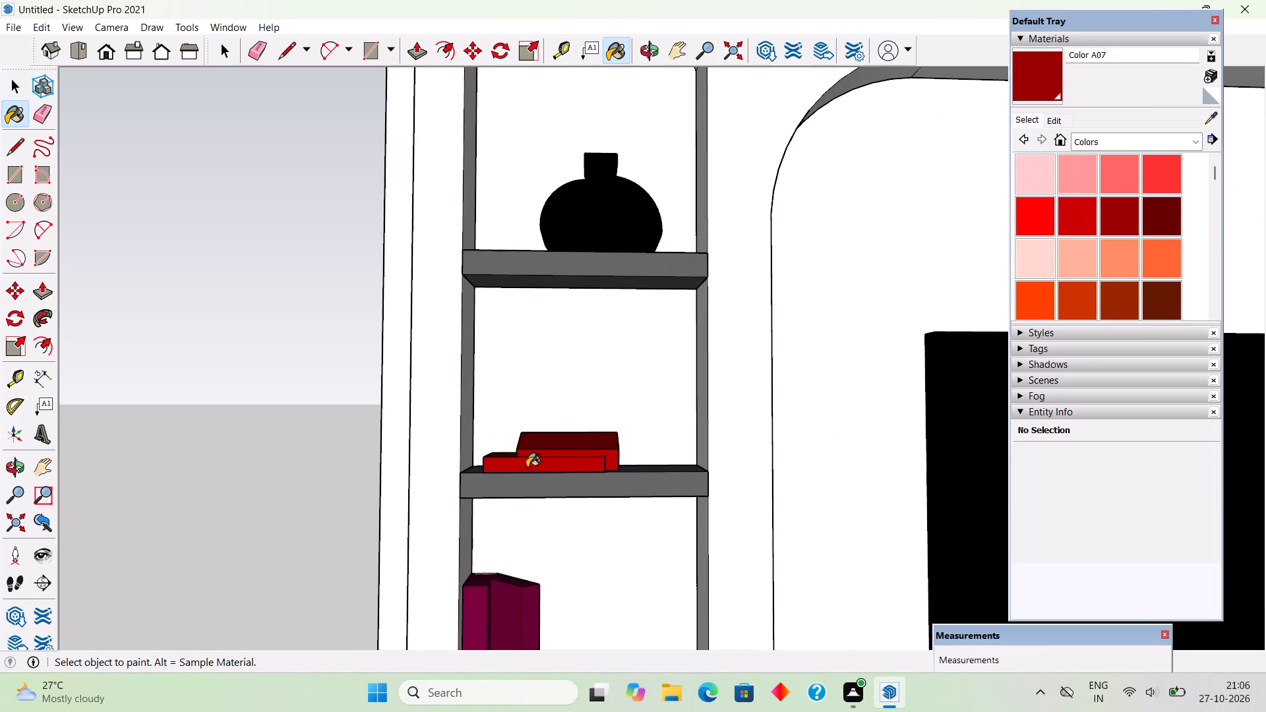
# Draw a circle of about 8 1/4" radius on the wall panel below the TV, just above the console top beside the niche.
pyautogui.scroll(-11, 401, 258)
pyautogui.scroll(-7, 363, 457)
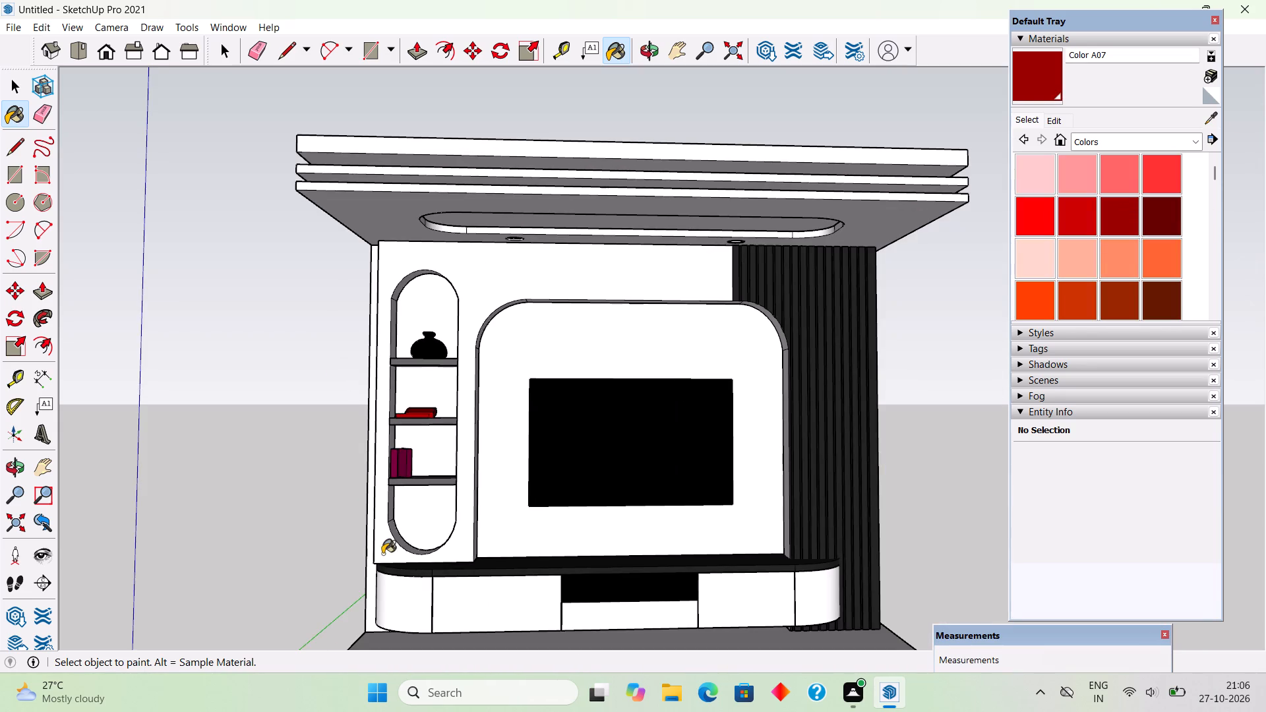
pyautogui.scroll(-2, 340, 438)
pyautogui.moveTo(345, 495); pyautogui.dragTo(382, 531, button='middle')
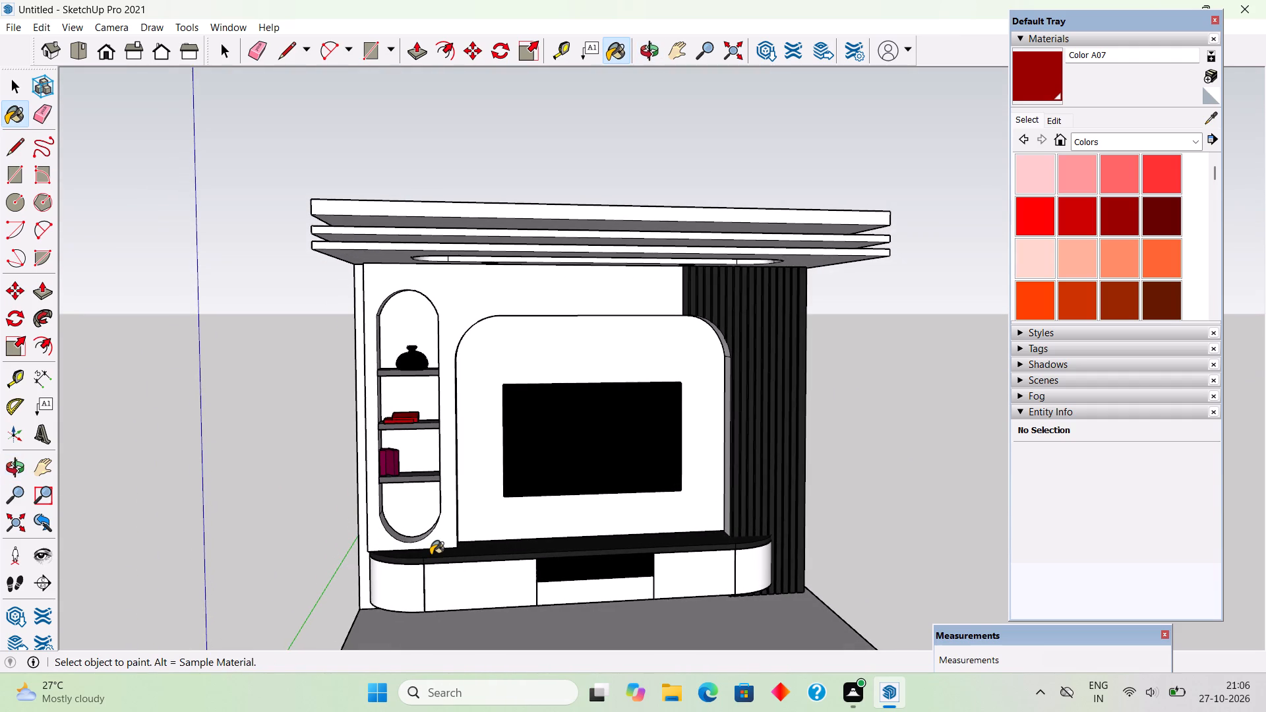
pyautogui.scroll(1, 431, 555)
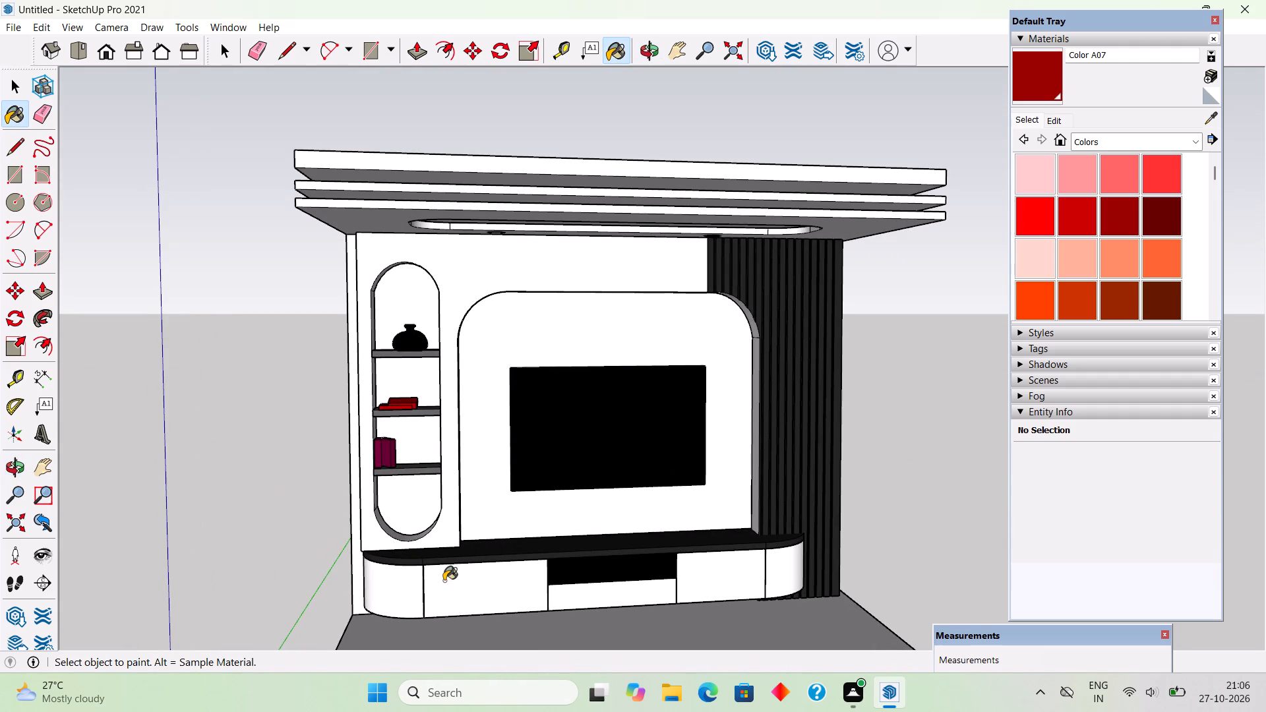
pyautogui.press('space')
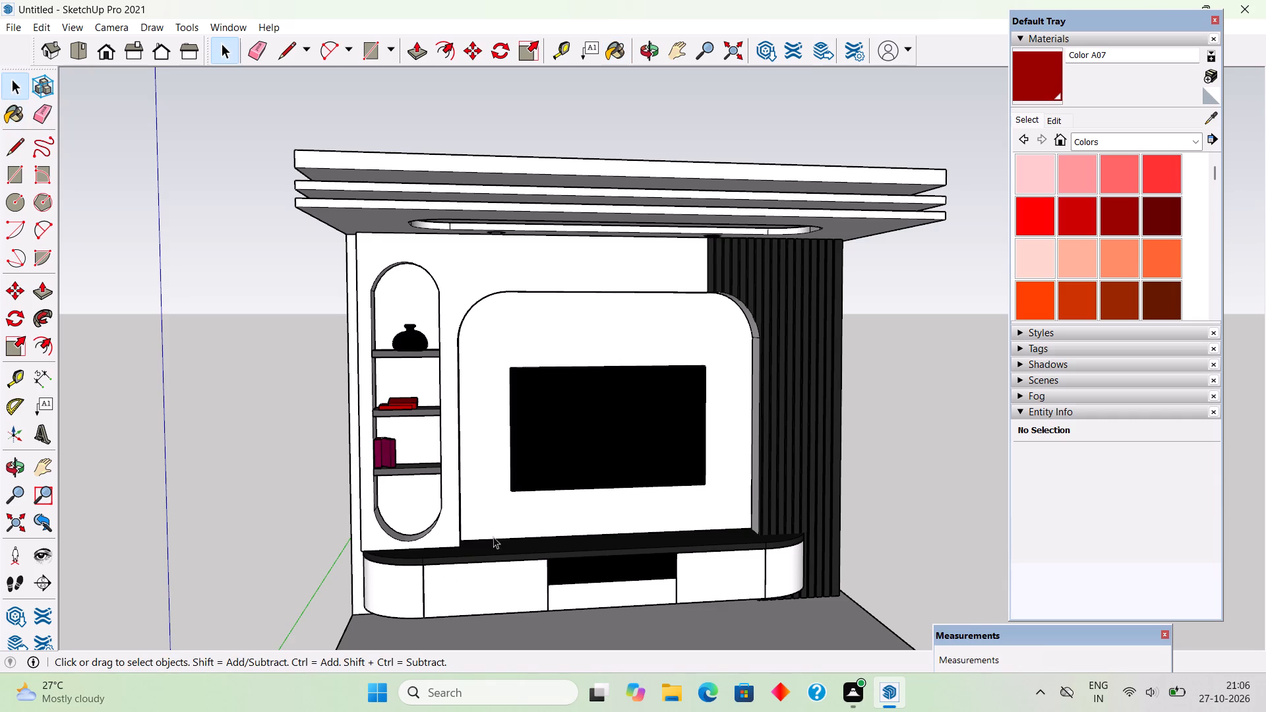
pyautogui.scroll(8, 502, 523)
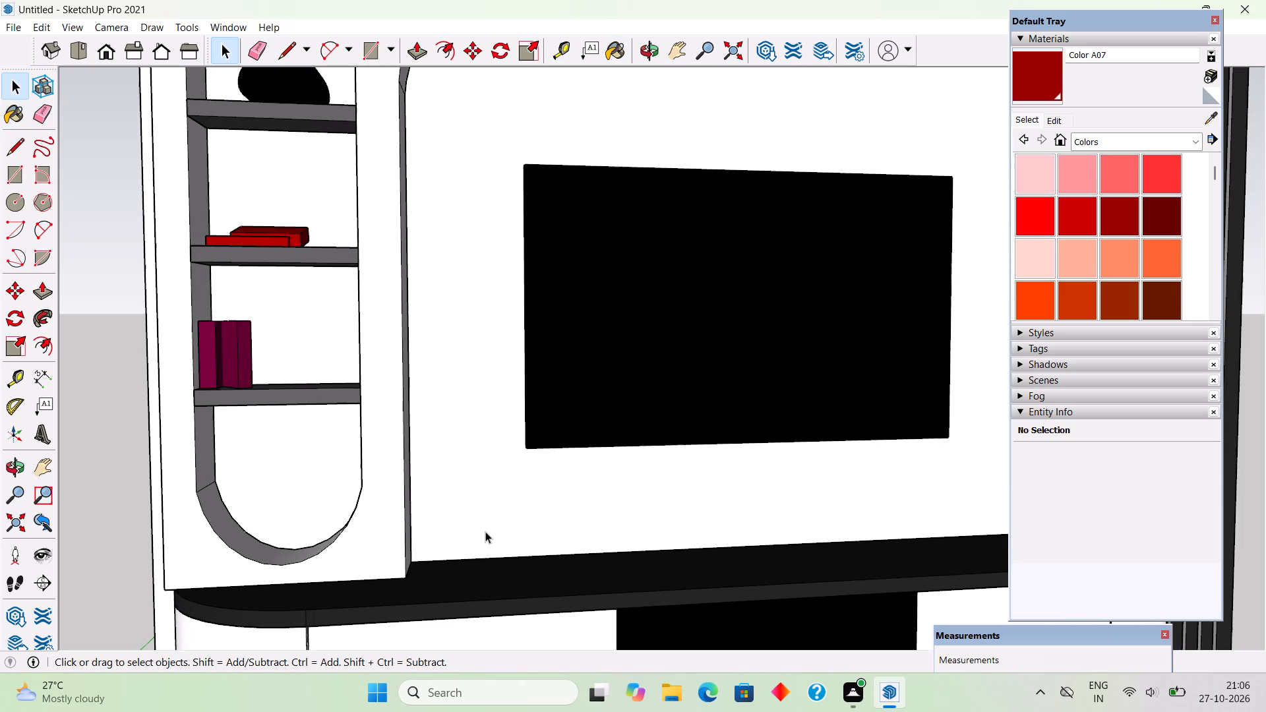
pyautogui.moveTo(477, 537); pyautogui.dragTo(477, 558, button='middle')
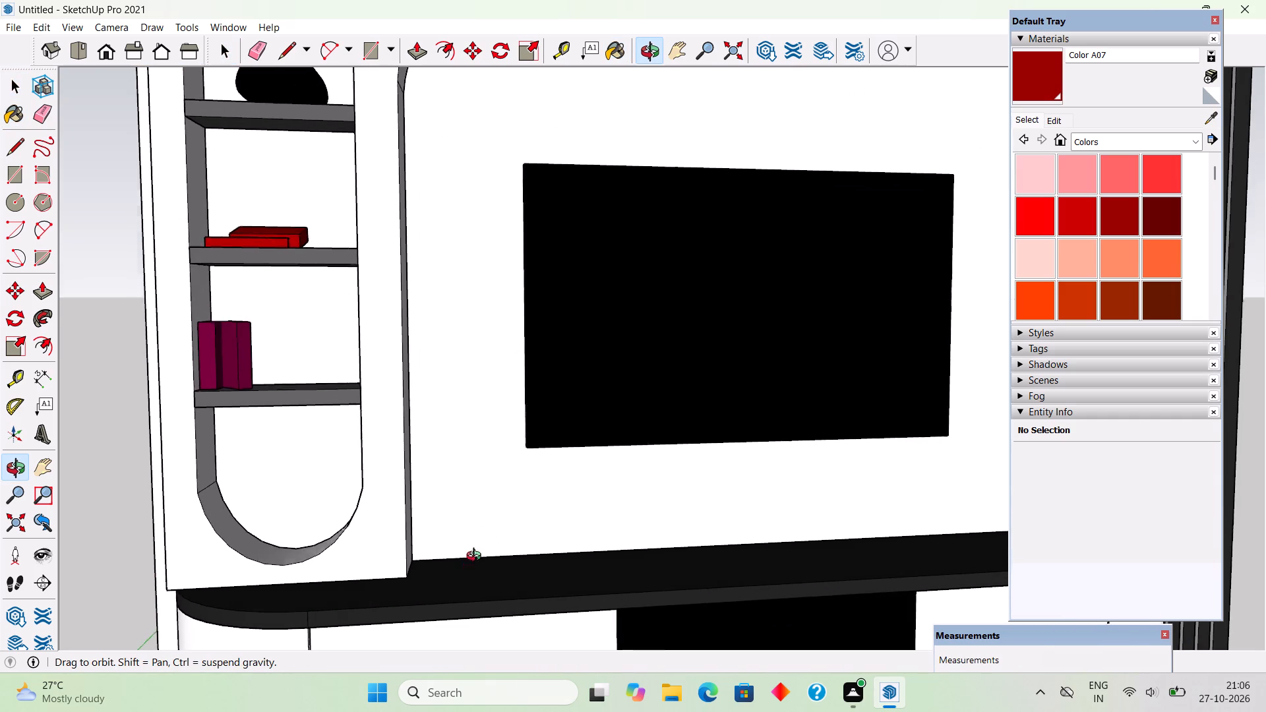
pyautogui.moveTo(477, 558); pyautogui.dragTo(493, 576, button='middle')
pyautogui.scroll(2, 493, 576)
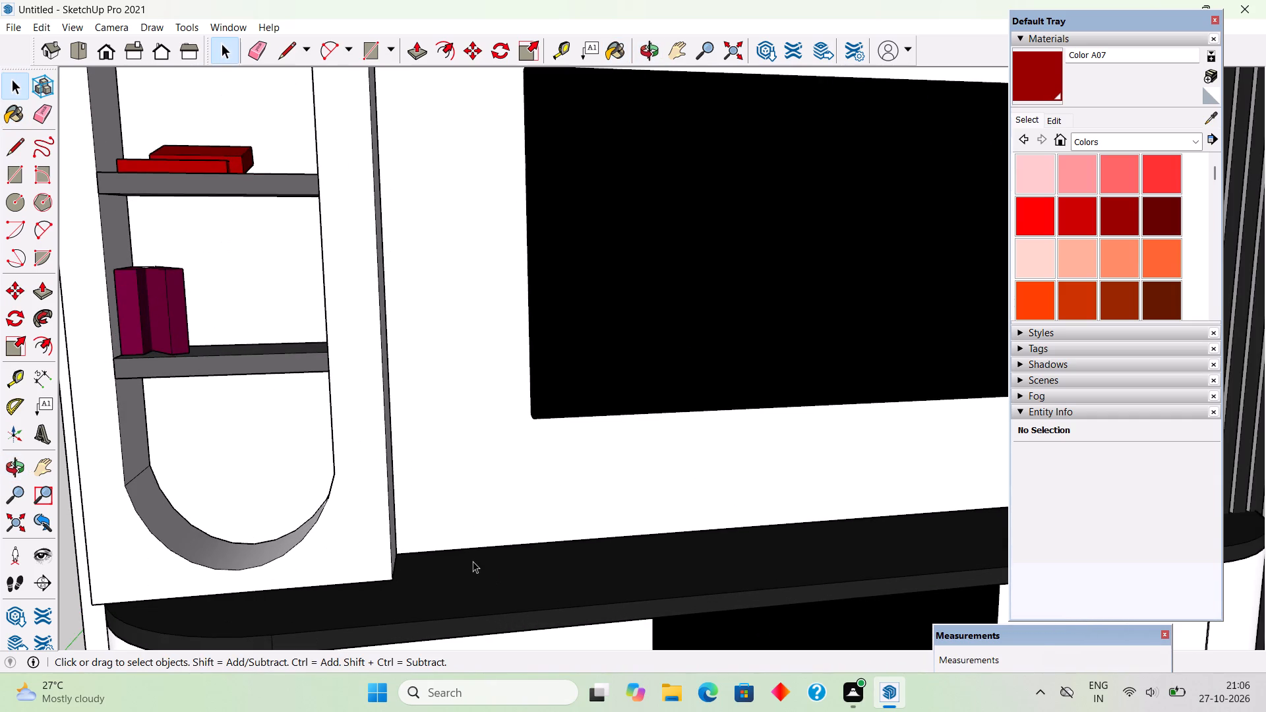
pyautogui.press('c')
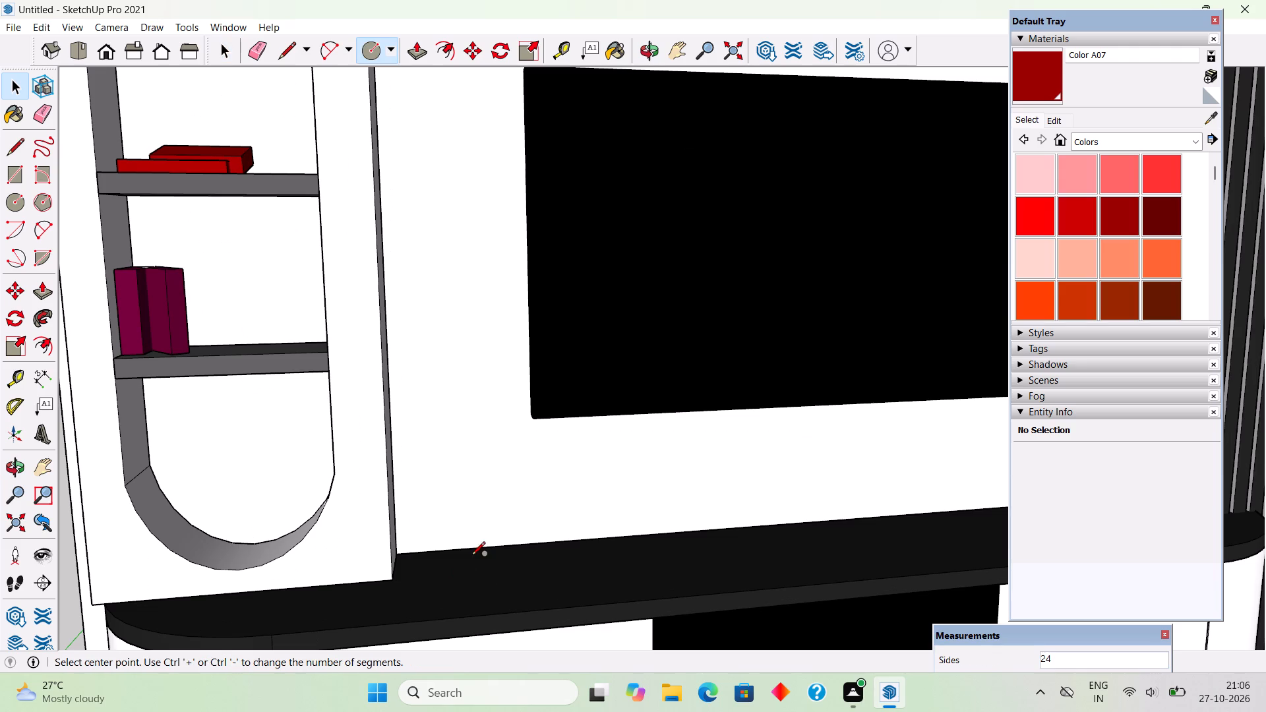
pyautogui.click(468, 502)
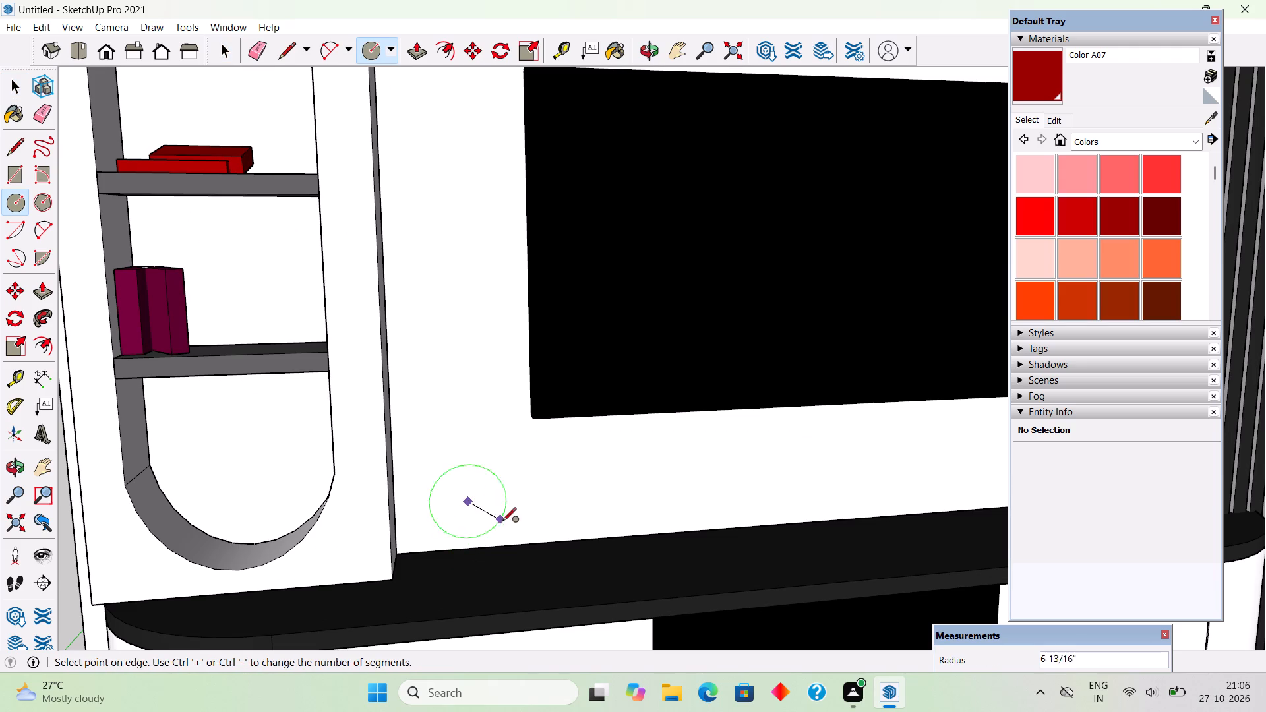
pyautogui.click(508, 524)
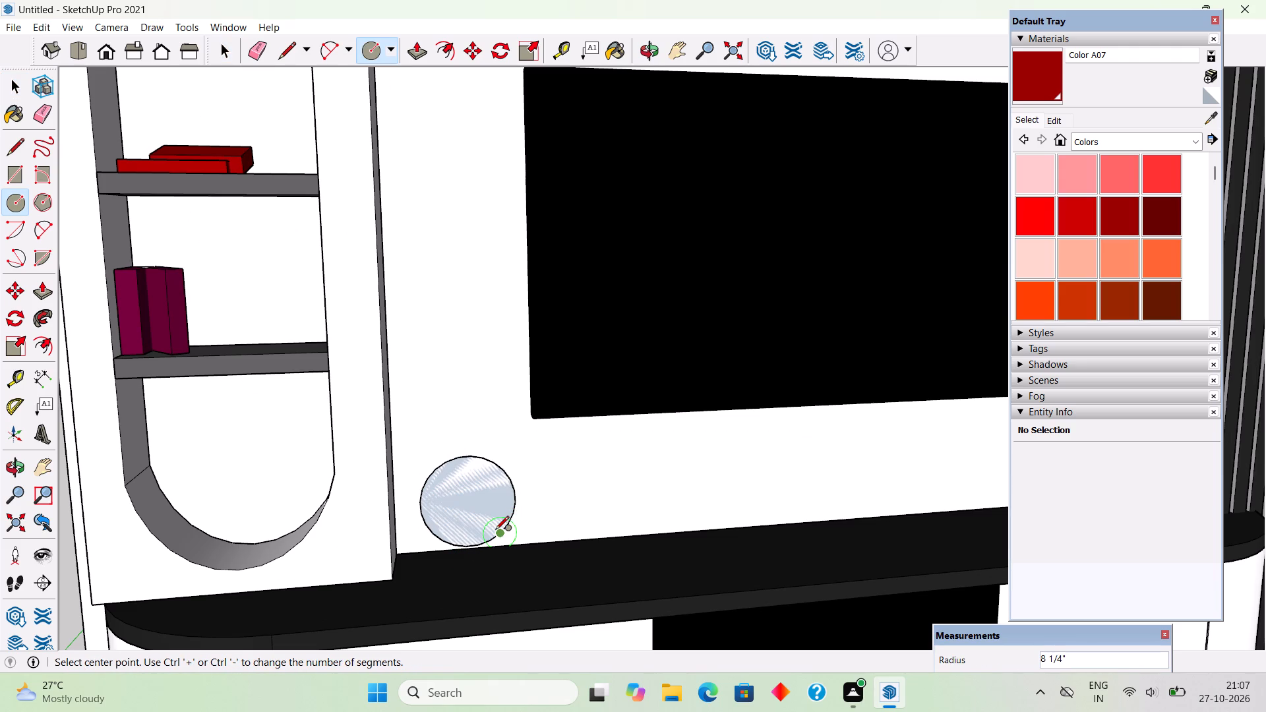
# Offset the circle inward about 2 1/4" and delete the inner face to leave a ring.
pyautogui.press('f')
pyautogui.click(479, 540)
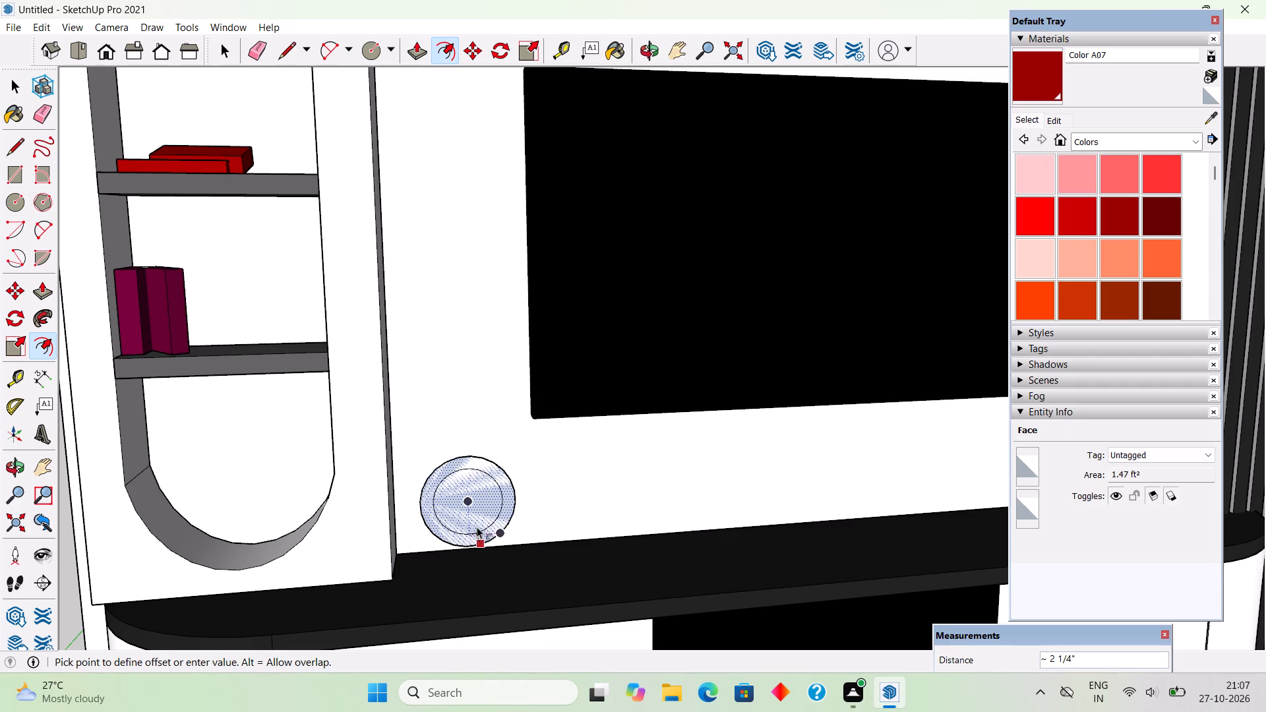
pyautogui.click(477, 527)
pyautogui.press('space')
pyautogui.click(475, 514)
pyautogui.press('Delete')
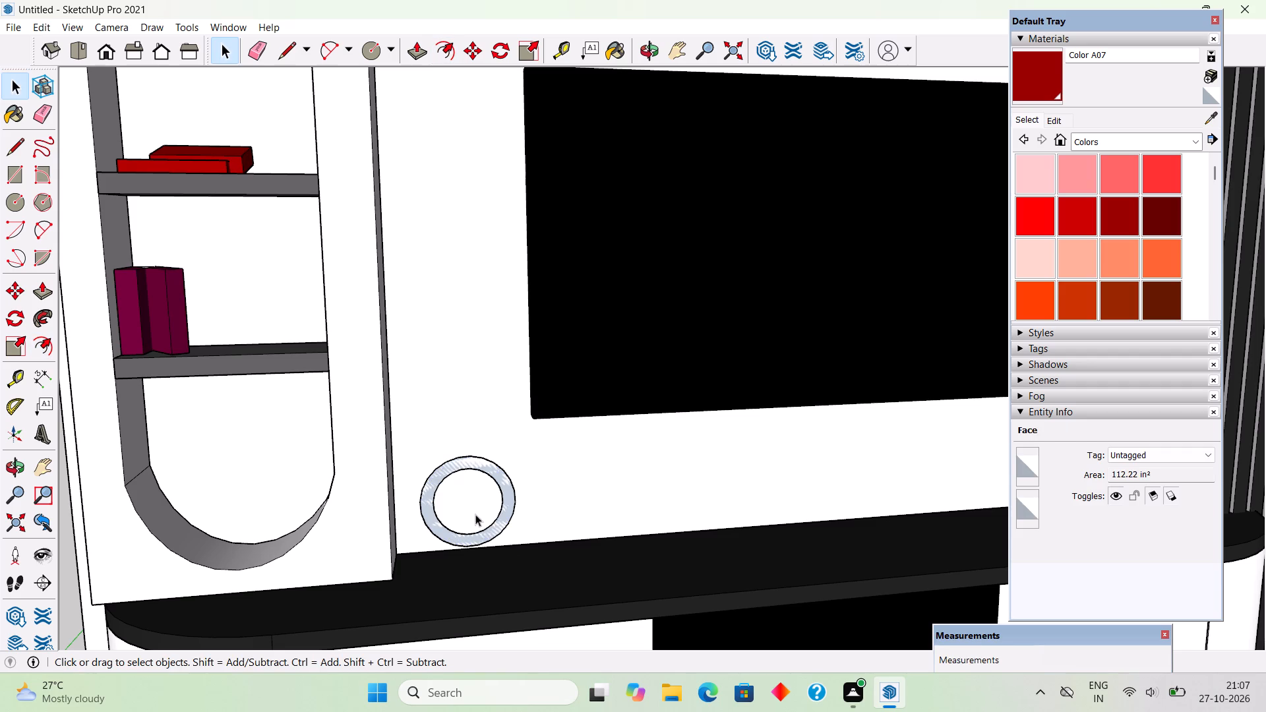
# Extrude the ring face about 4 1/16" and make the whole ring a group.
pyautogui.press('p')
pyautogui.click(489, 529)
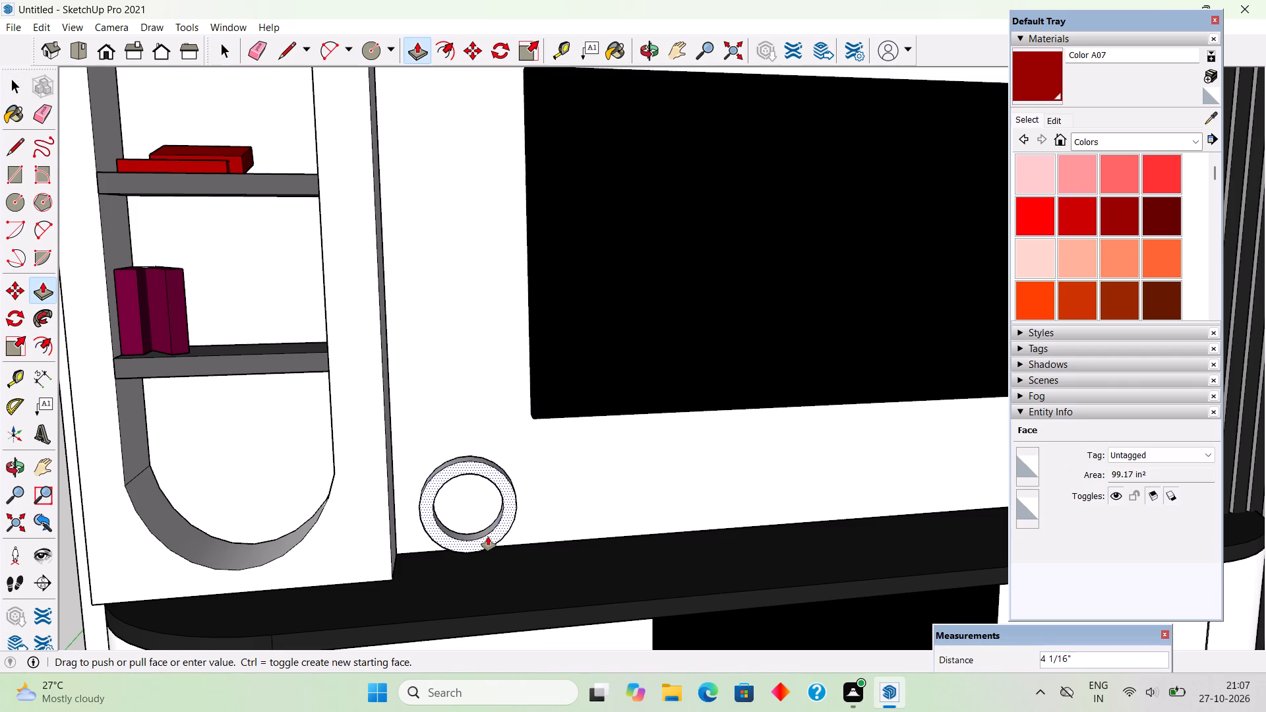
pyautogui.click(488, 537)
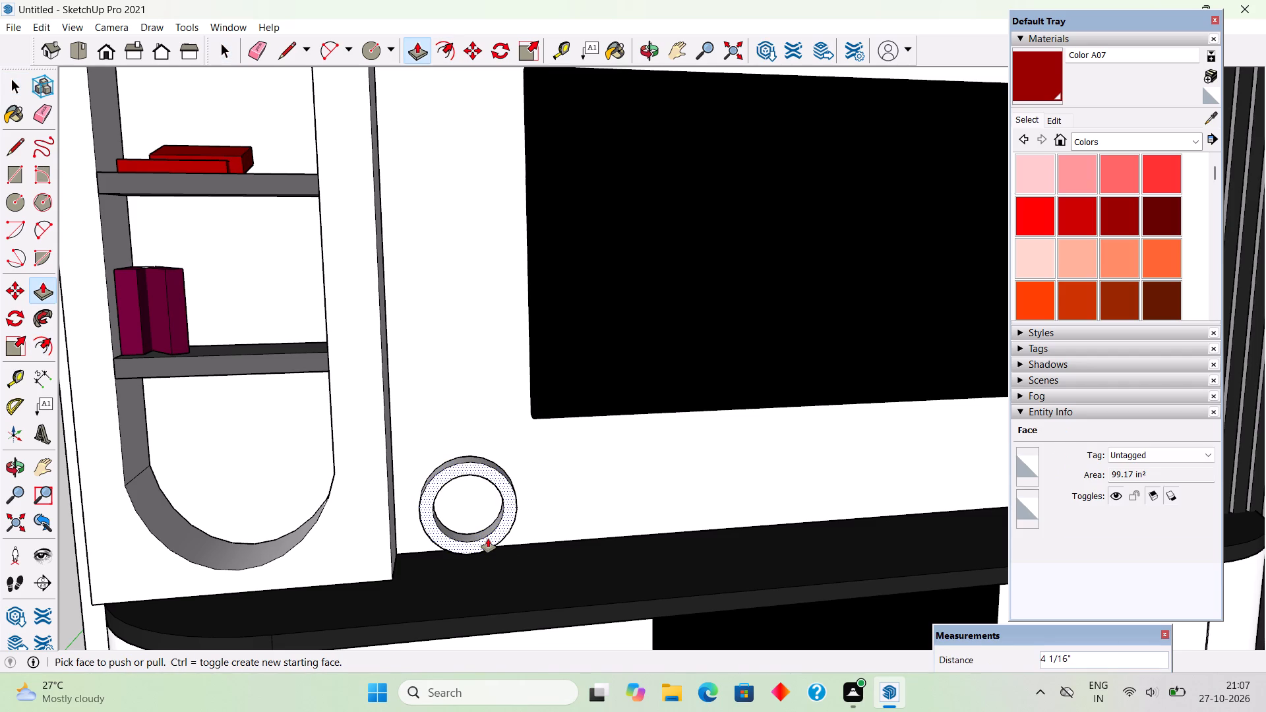
pyautogui.press('space')
pyautogui.doubleClick(488, 537)
pyautogui.doubleClick(488, 537)
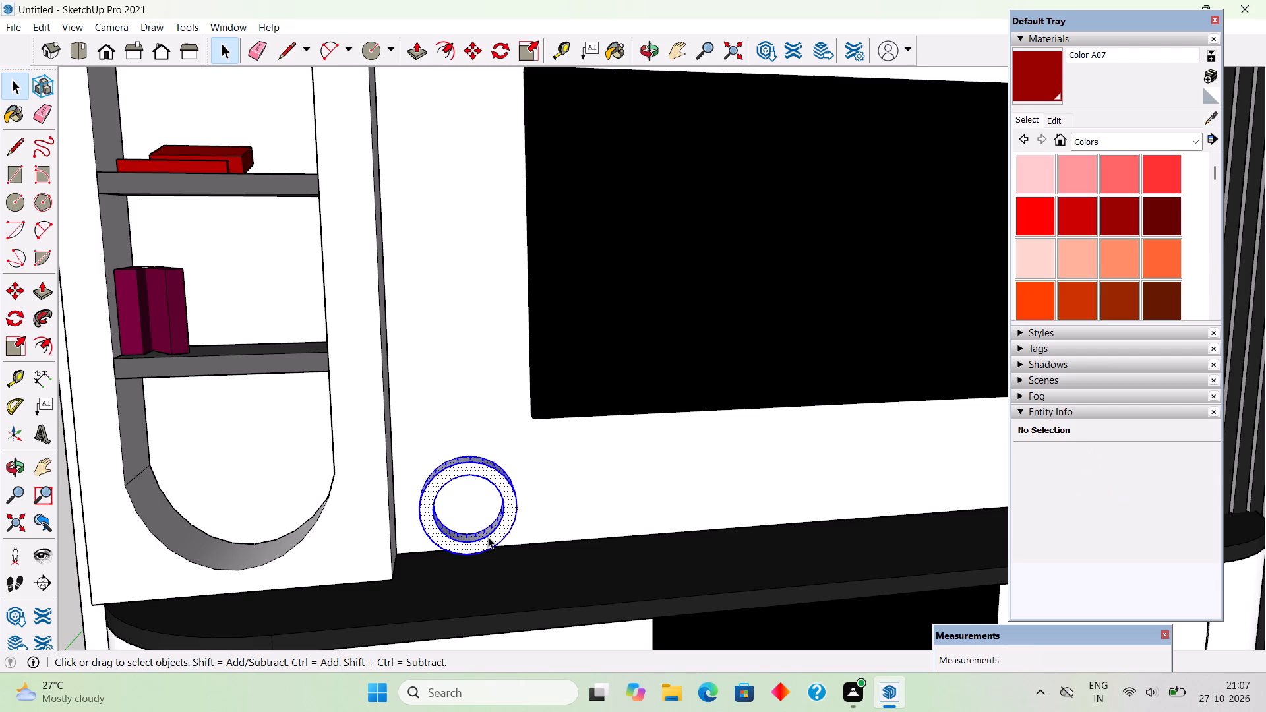
pyautogui.rightClick(488, 536)
pyautogui.click(539, 374)
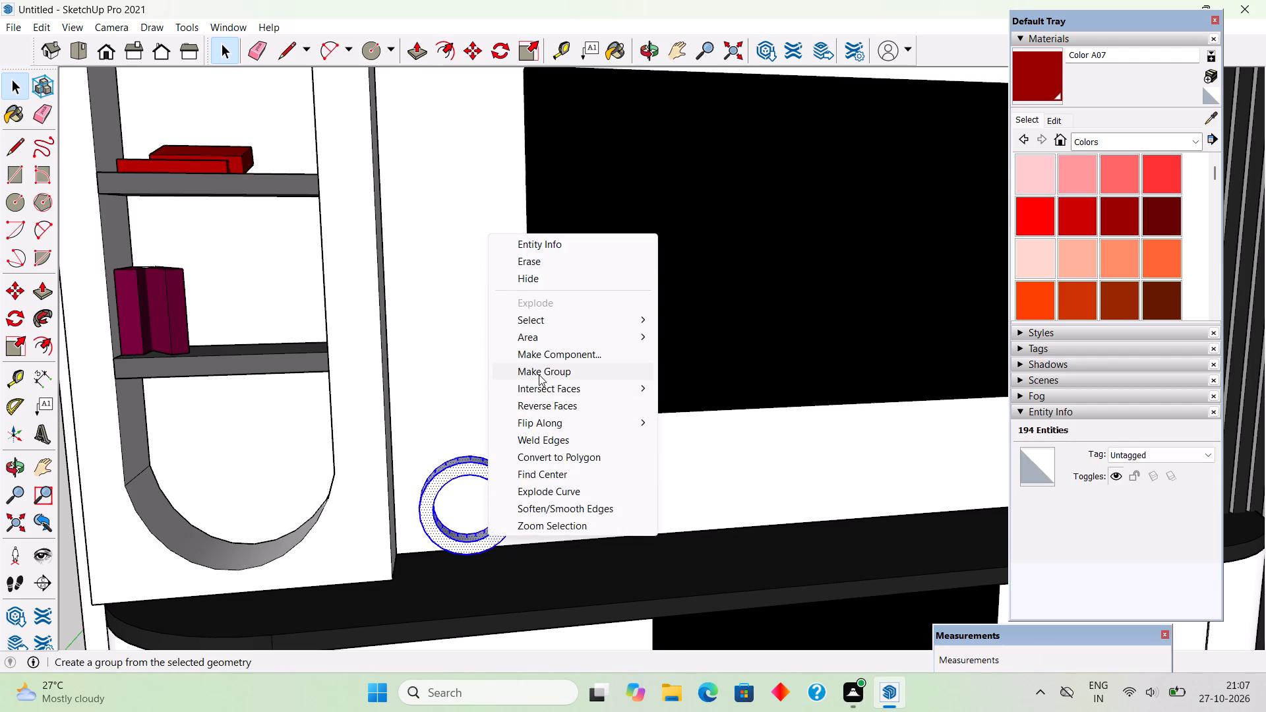
# Move the ring group about 4 13/16" out from the wall and about 8 7/16" along the console toward the TV.
pyautogui.scroll(1, 475, 494)
pyautogui.scroll(-4, 474, 494)
pyautogui.moveTo(455, 518); pyautogui.dragTo(380, 544, button='middle')
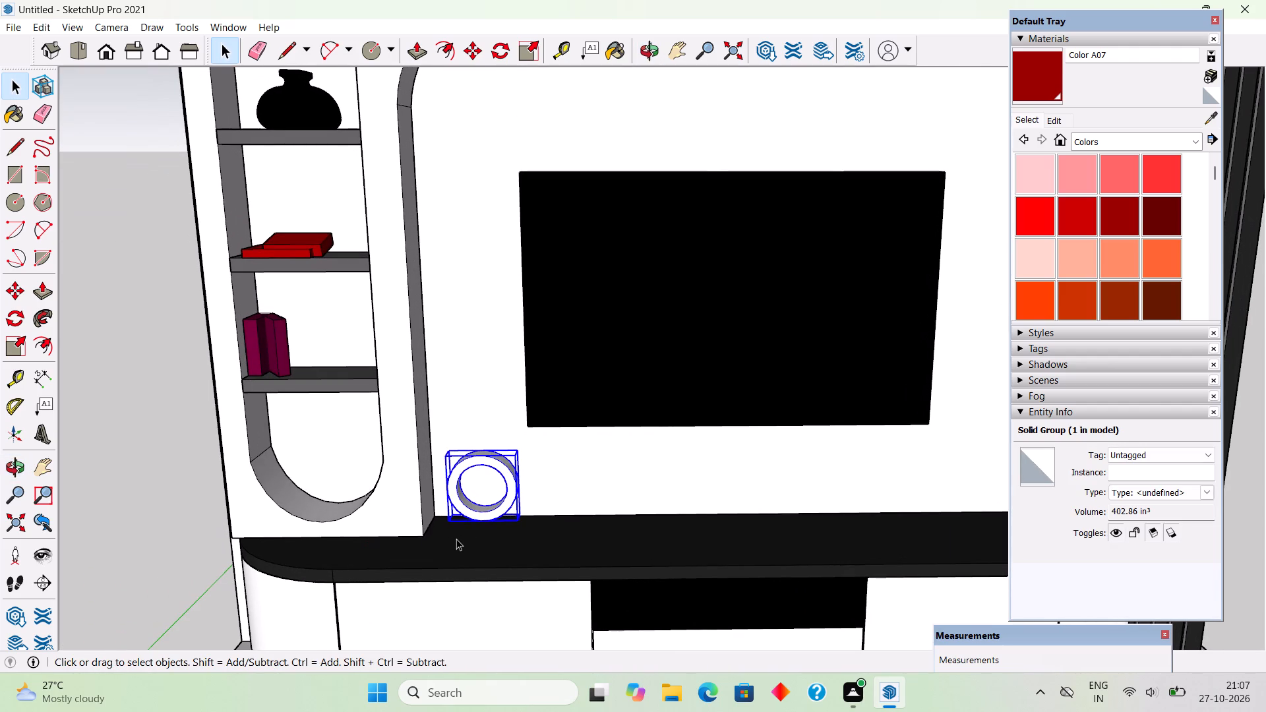
pyautogui.press('m')
pyautogui.click(481, 521)
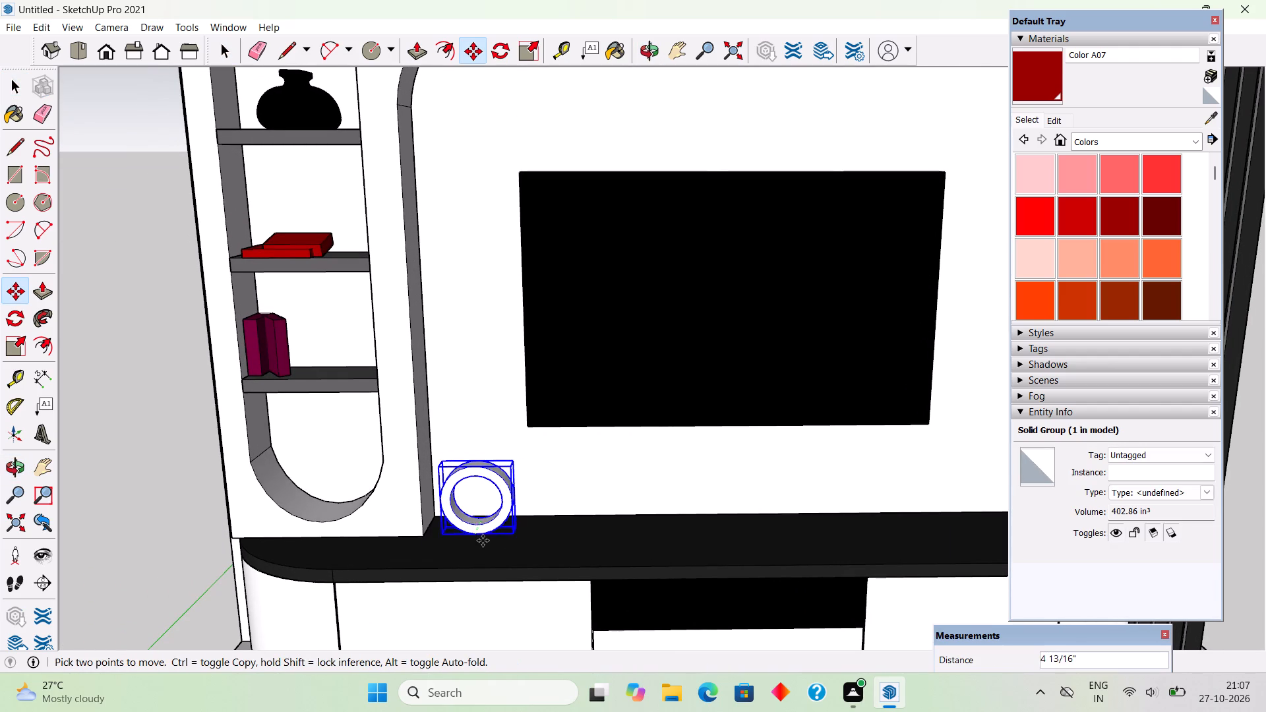
pyautogui.click(483, 541)
pyautogui.moveTo(490, 542); pyautogui.dragTo(546, 528, button='middle')
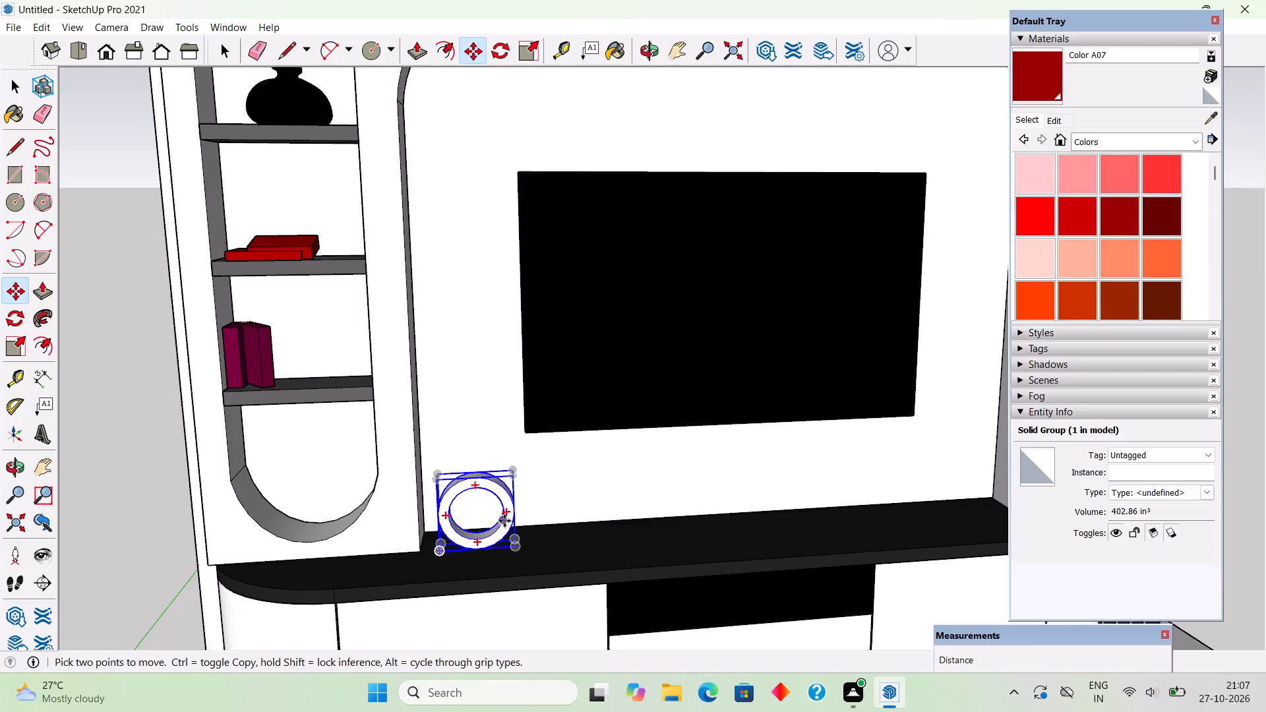
pyautogui.click(504, 521)
pyautogui.click(541, 514)
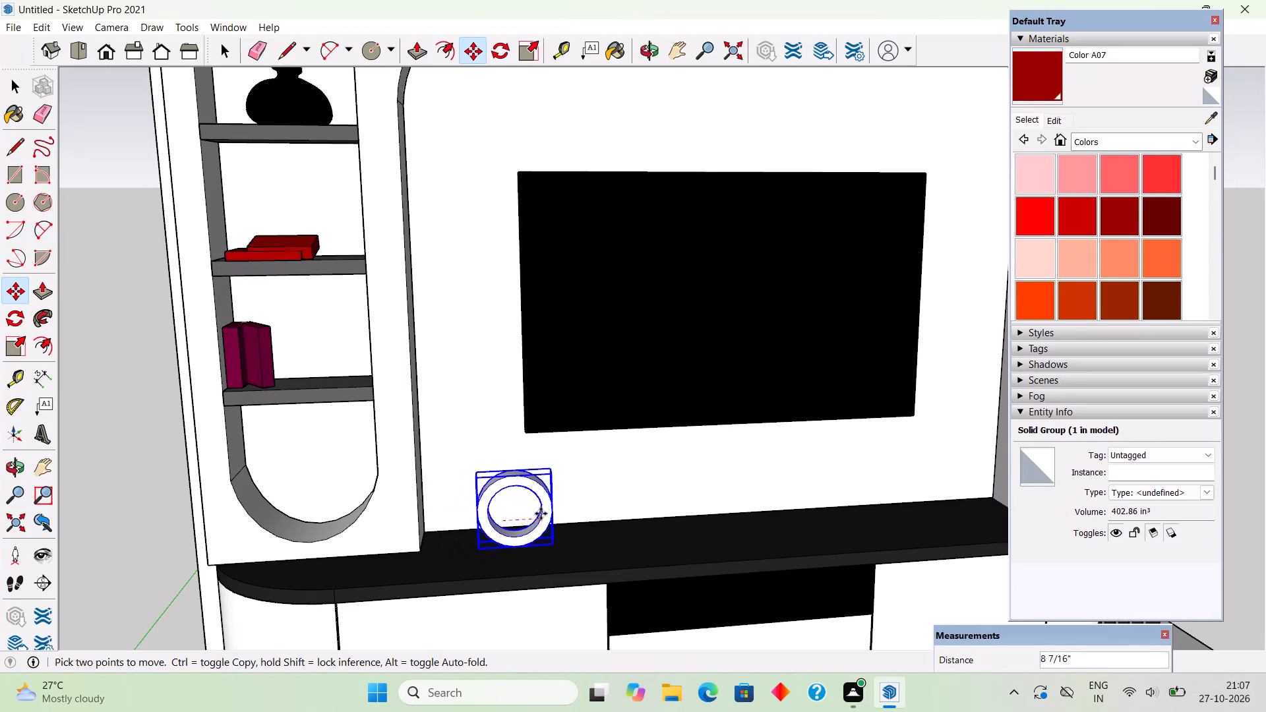
pyautogui.click(526, 543)
pyautogui.click(527, 550)
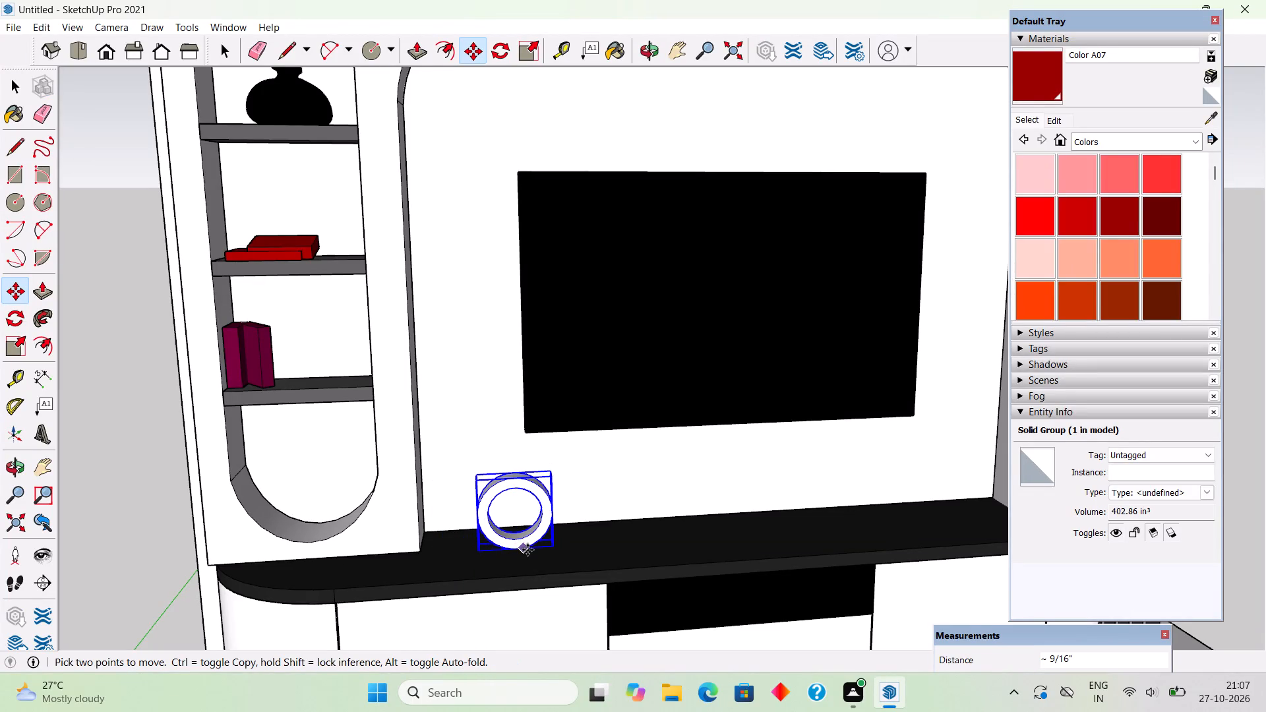
pyautogui.press('space')
pyautogui.scroll(-10, 527, 550)
pyautogui.click(207, 494)
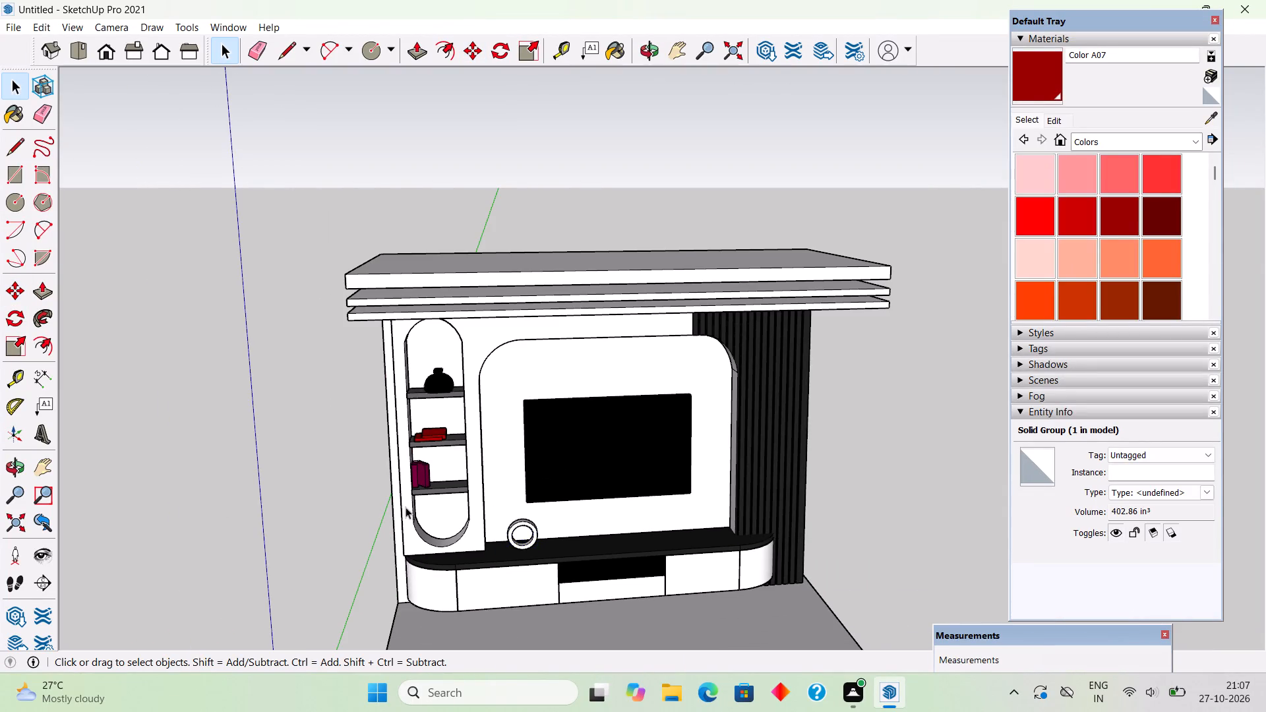
# Paint the ring decor piece on the console black with Color M09.
pyautogui.moveTo(411, 504); pyautogui.dragTo(390, 459, button='middle')
pyautogui.scroll(2, 448, 498)
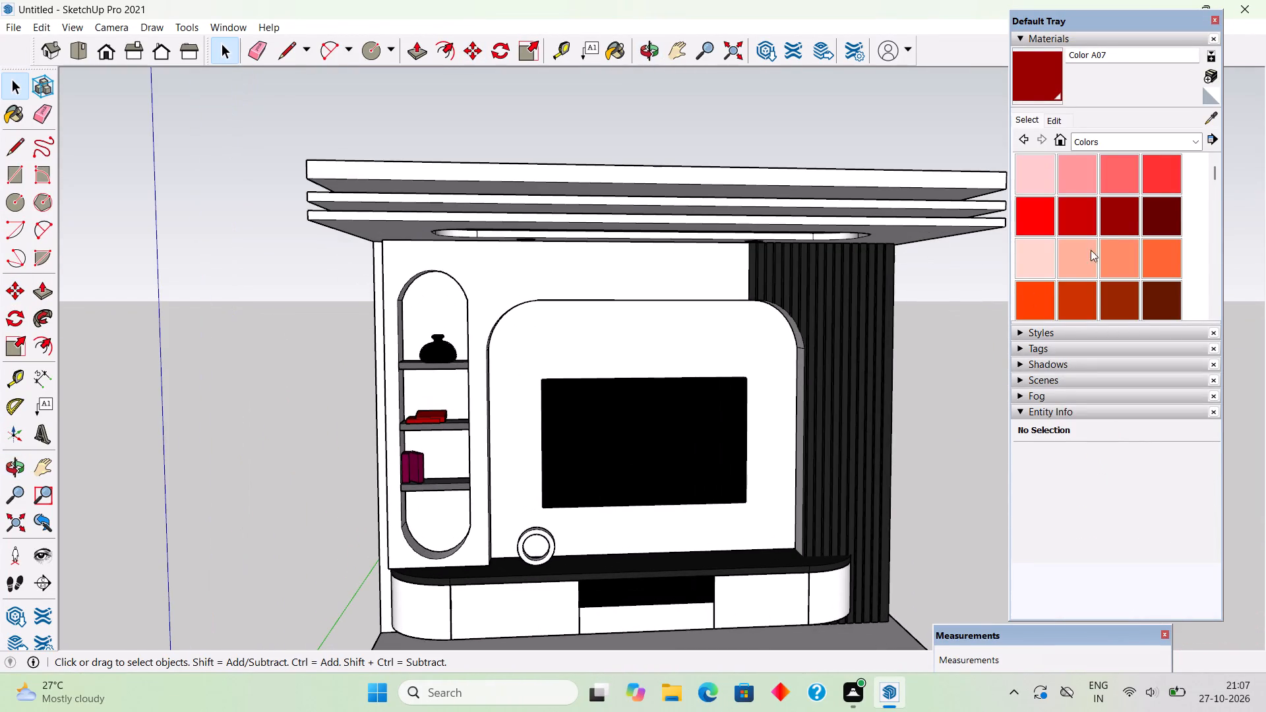
pyautogui.scroll(-13, 1027, 281)
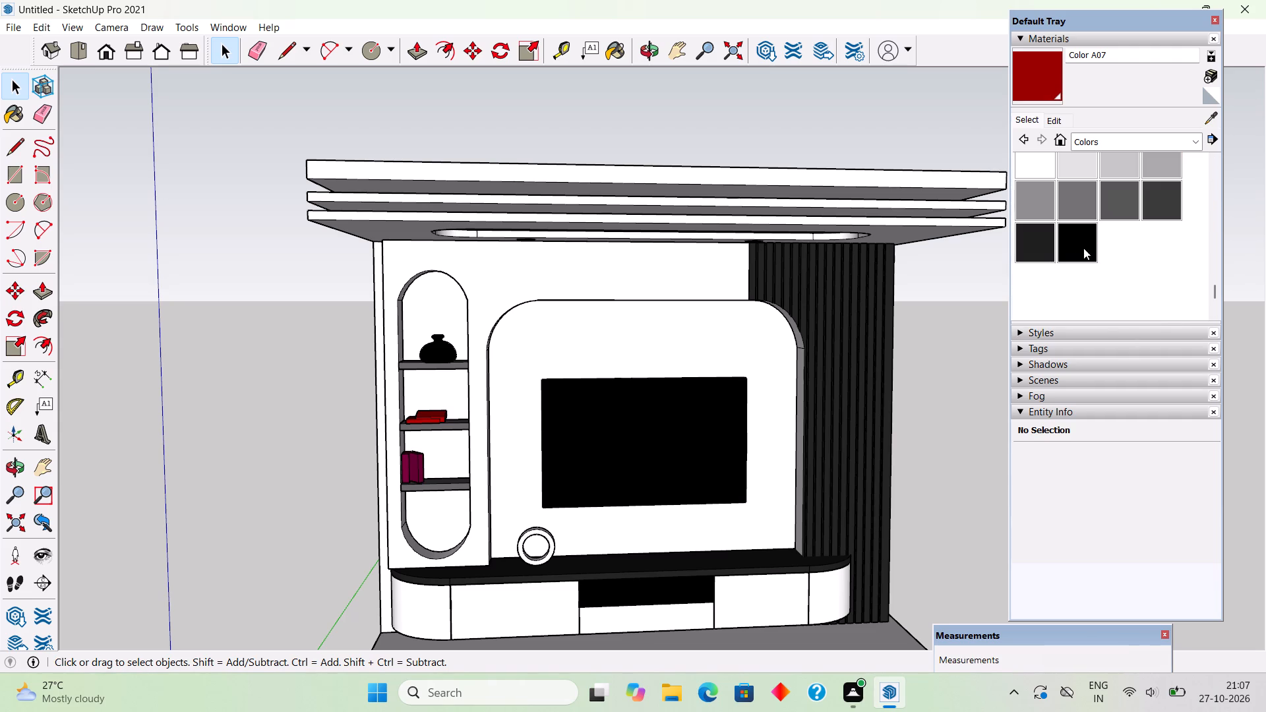
pyautogui.click(1084, 247)
pyautogui.click(547, 550)
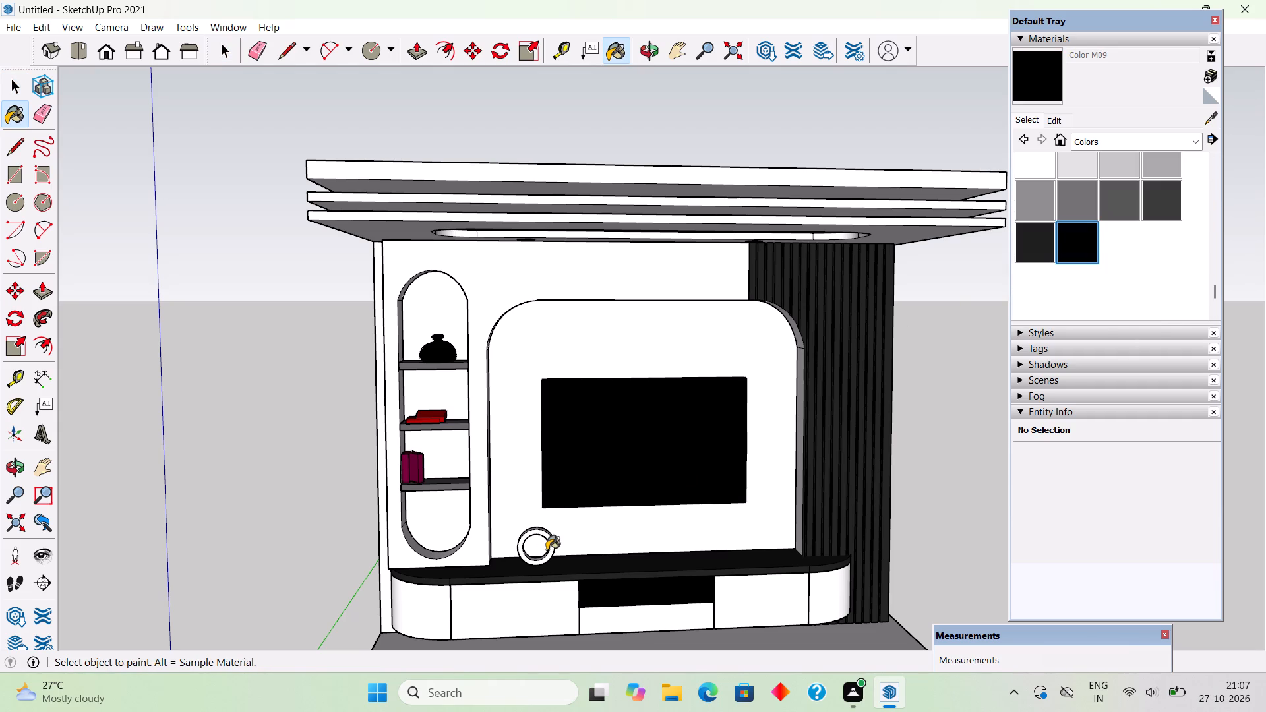
pyautogui.hotkey('ctrl', 'z')
pyautogui.click(554, 546)
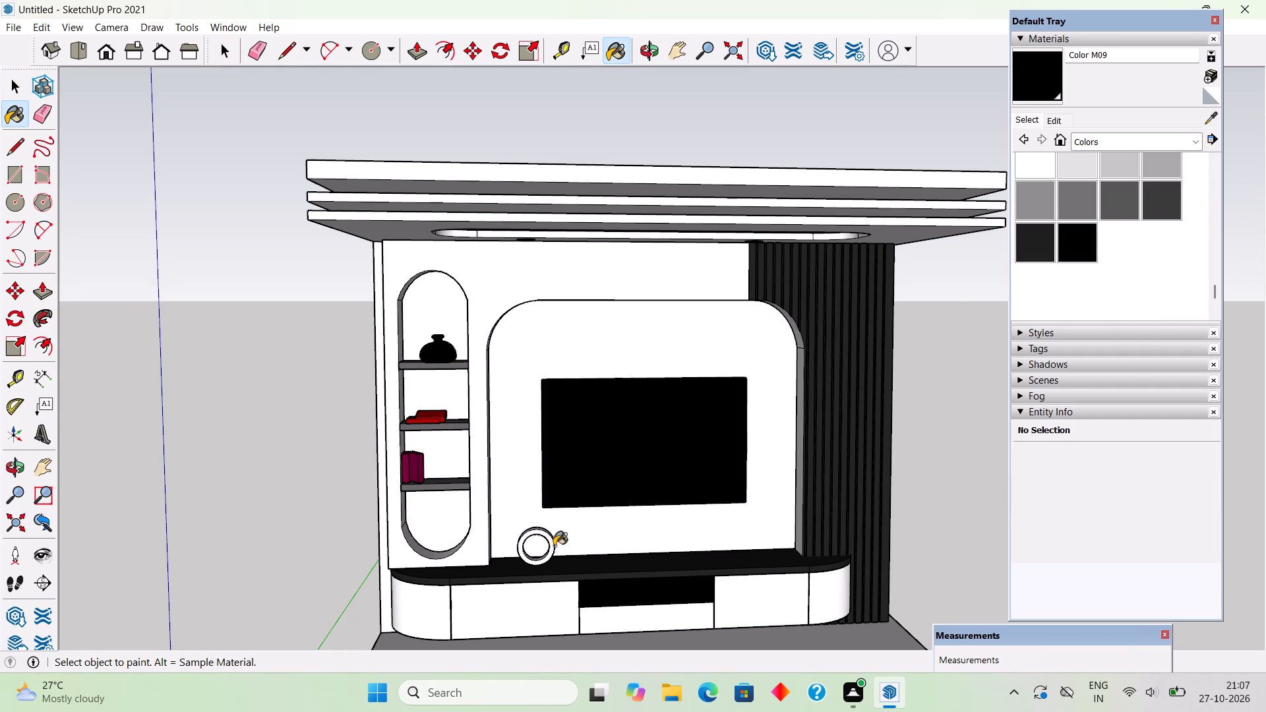
# Examine the whole TV wall unit with its coloured shelves, decor pieces and ring from the front and from below.
pyautogui.scroll(-10, 554, 546)
pyautogui.moveTo(518, 587); pyautogui.dragTo(527, 538, button='middle')
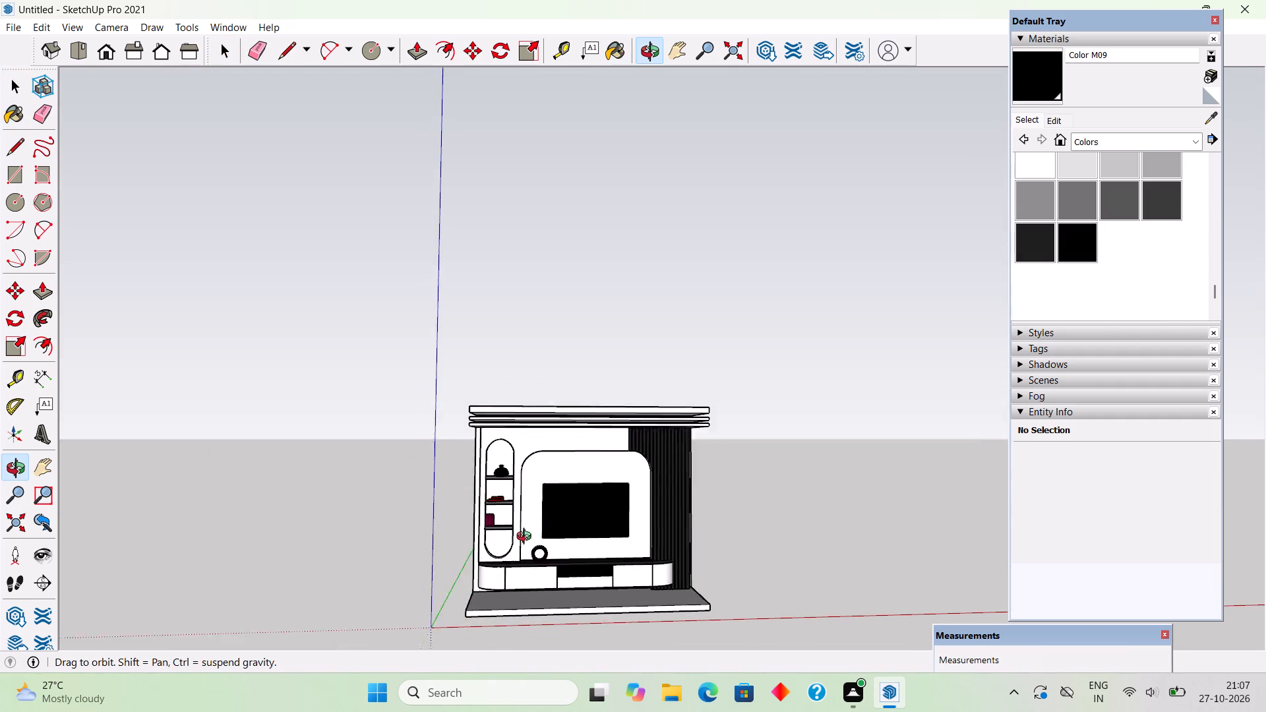
pyautogui.moveTo(527, 538); pyautogui.dragTo(530, 548, button='middle')
pyautogui.press('space')
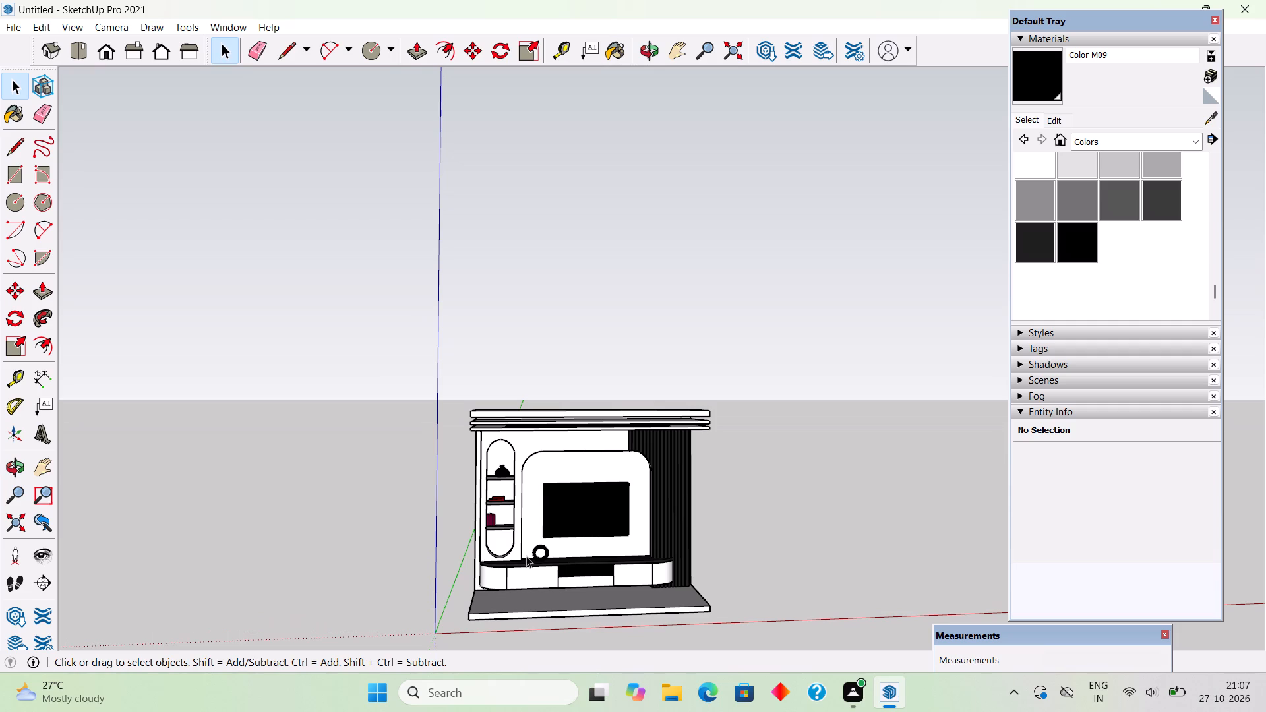
pyautogui.scroll(3, 526, 556)
pyautogui.scroll(-4, 701, 191)
pyautogui.scroll(6, 523, 568)
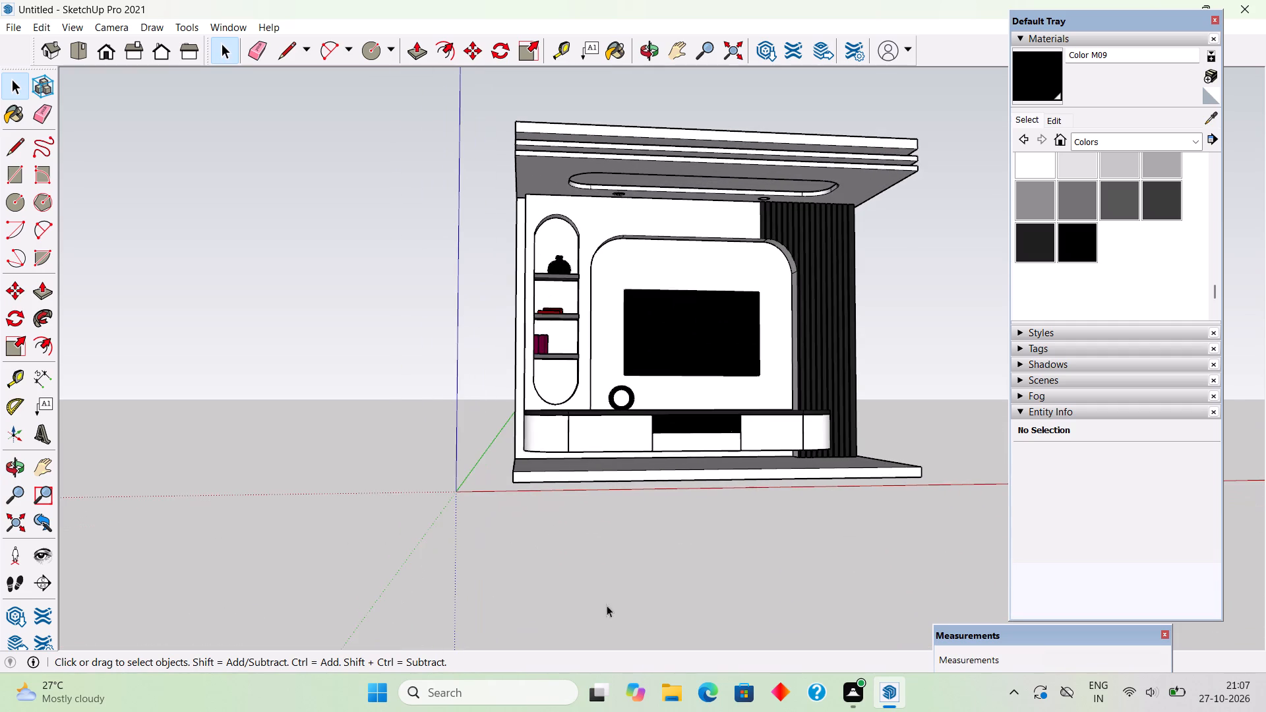
pyautogui.moveTo(688, 536); pyautogui.dragTo(680, 483, button='middle')
pyautogui.scroll(4, 850, 209)
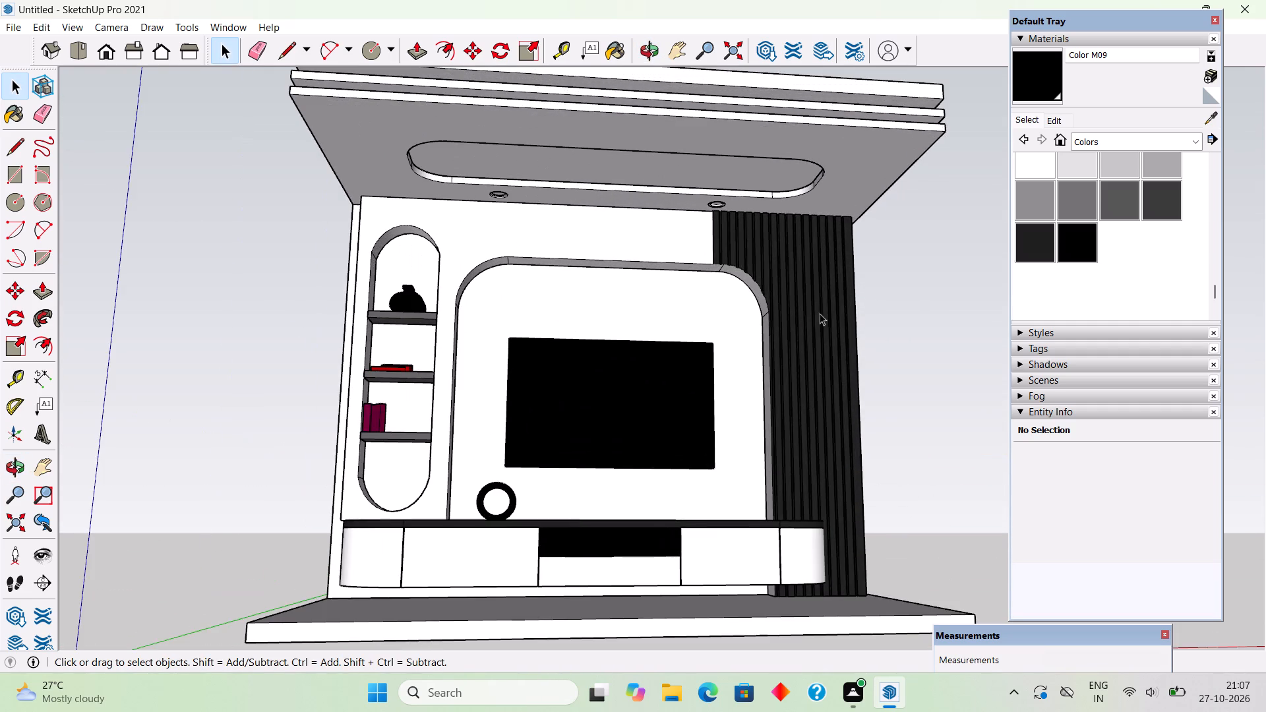
pyautogui.moveTo(816, 322); pyautogui.dragTo(785, 347, button='middle')
pyautogui.scroll(-1, 786, 348)
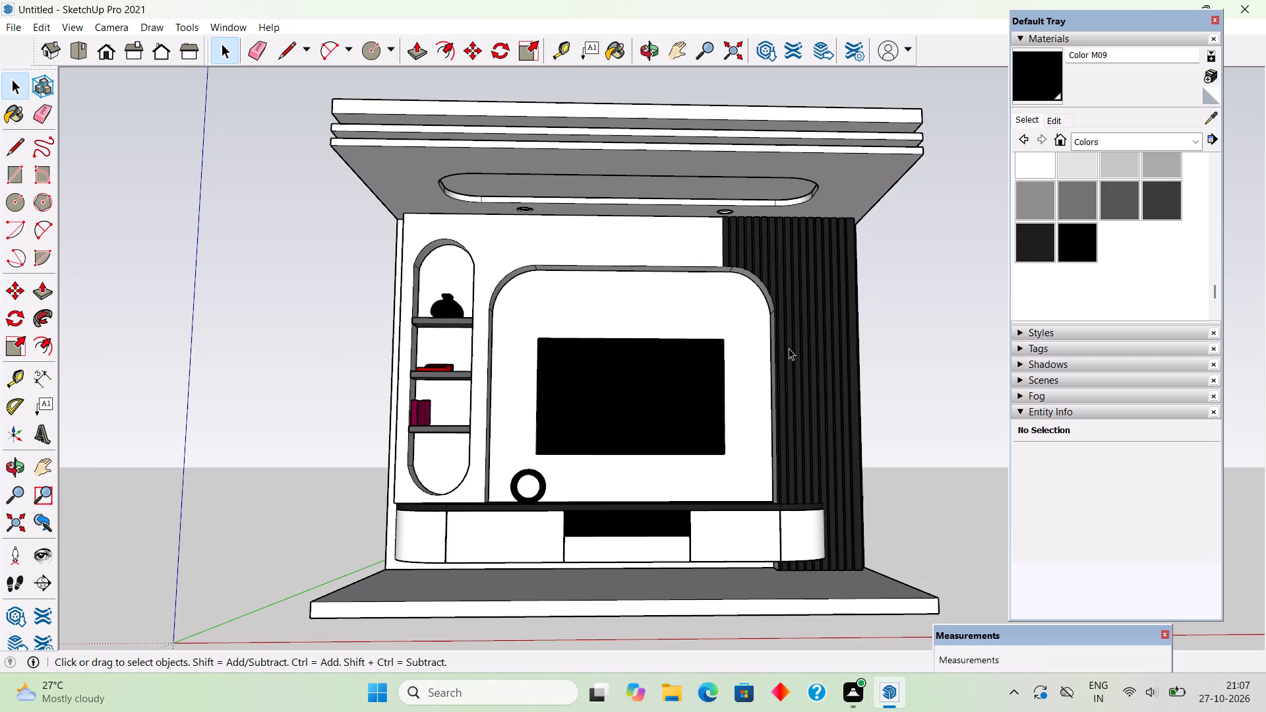
# Examine the whole TV wall unit and the empty bottom compartment of the arched niche.
pyautogui.scroll(-2, 762, 385)
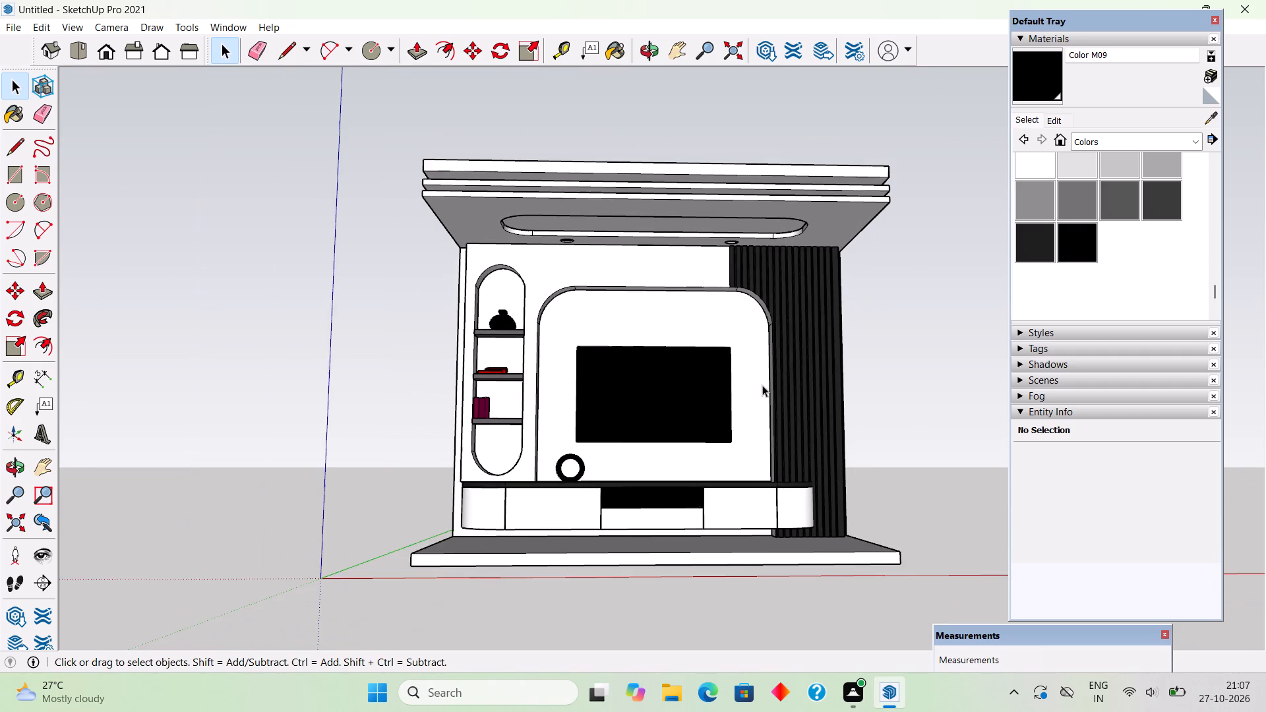
pyautogui.scroll(-5, 762, 385)
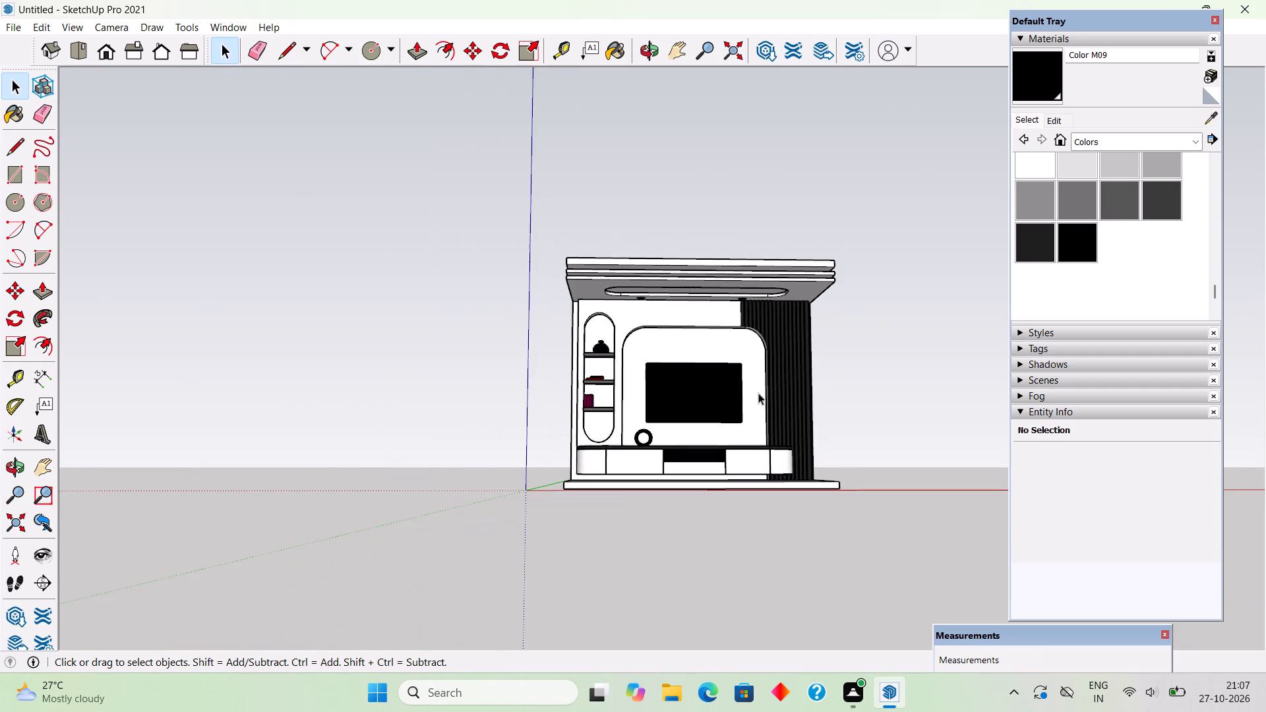
pyautogui.moveTo(753, 415); pyautogui.dragTo(753, 475, button='middle')
pyautogui.scroll(9, 625, 423)
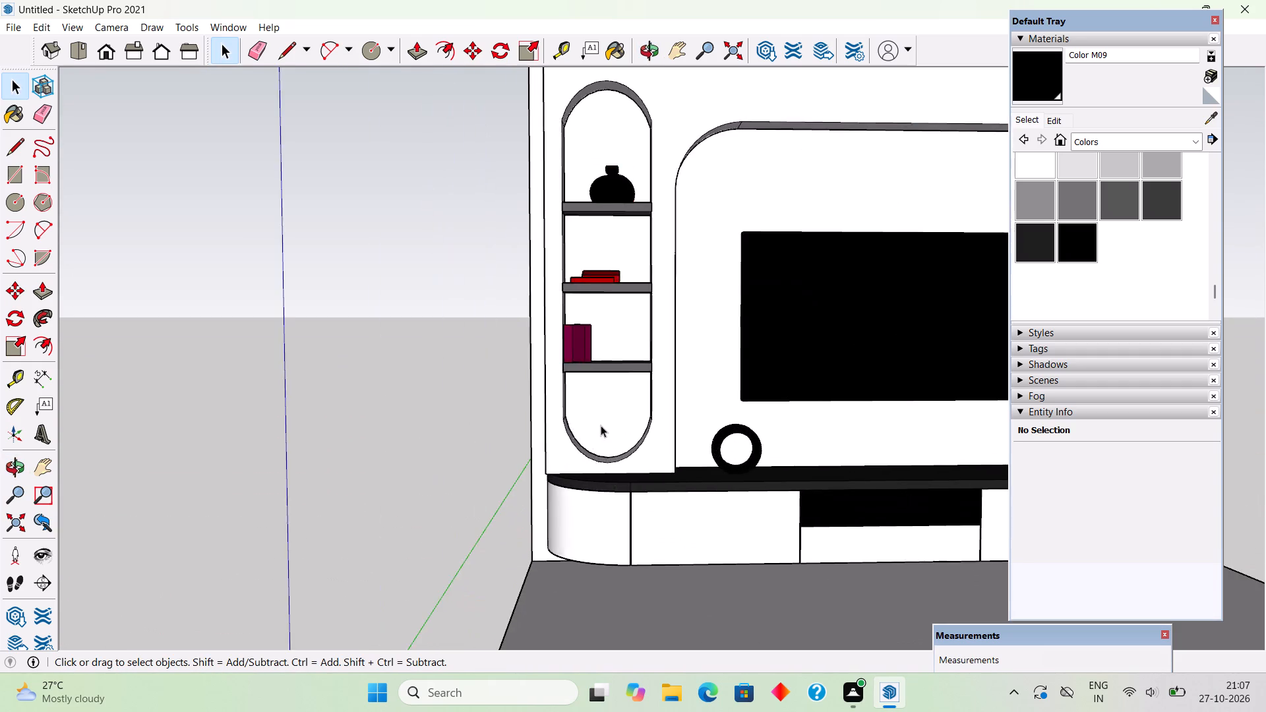
pyautogui.scroll(5, 601, 425)
pyautogui.moveTo(593, 445); pyautogui.dragTo(635, 510, button='middle')
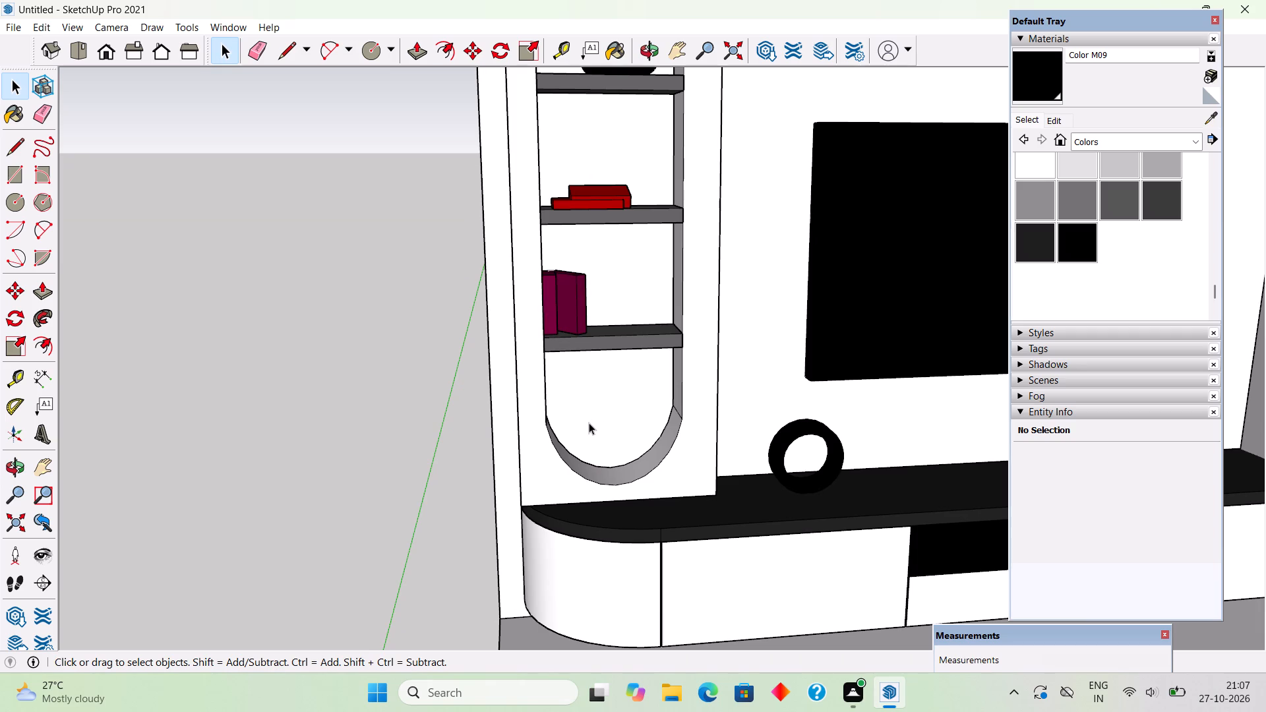
pyautogui.scroll(1, 610, 426)
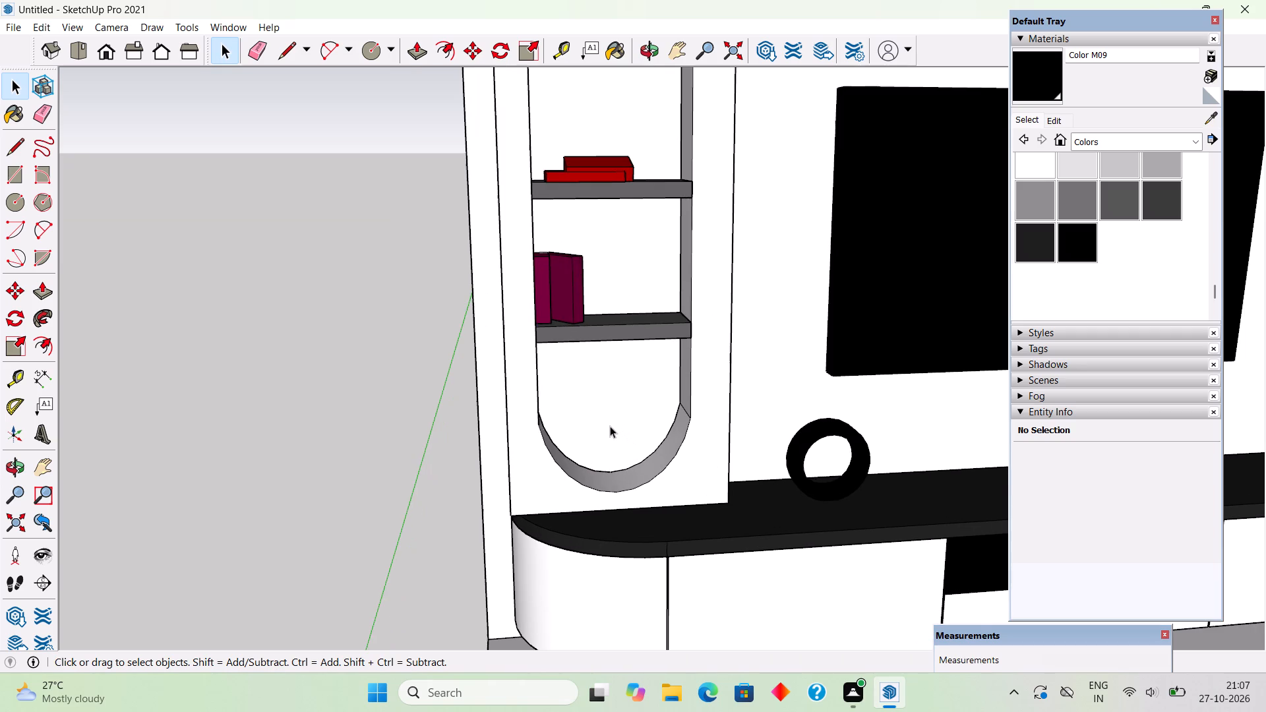
pyautogui.scroll(-2, 610, 426)
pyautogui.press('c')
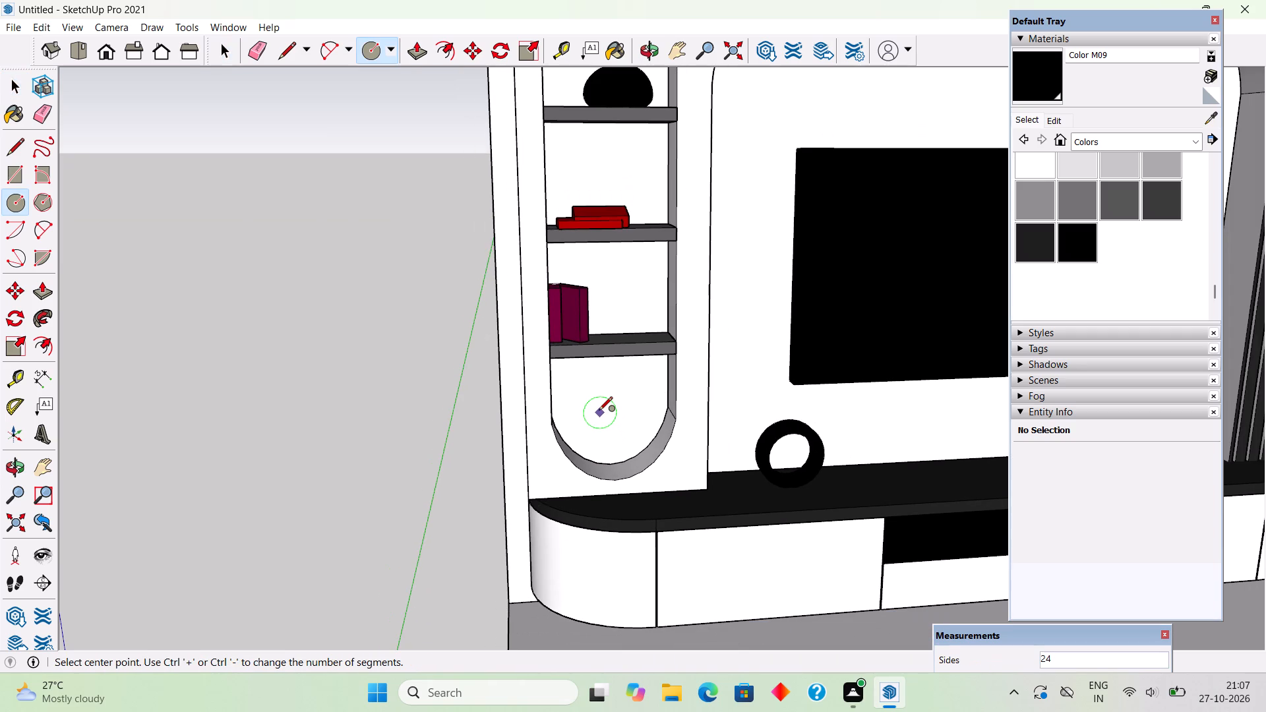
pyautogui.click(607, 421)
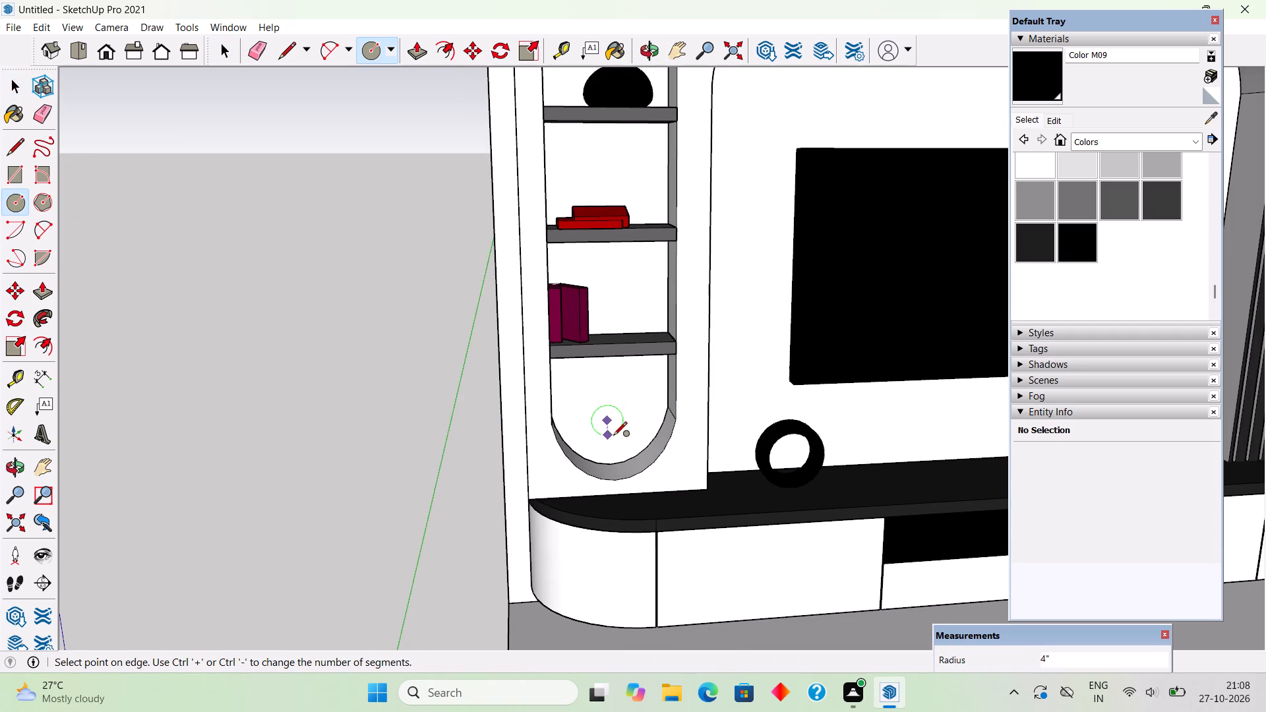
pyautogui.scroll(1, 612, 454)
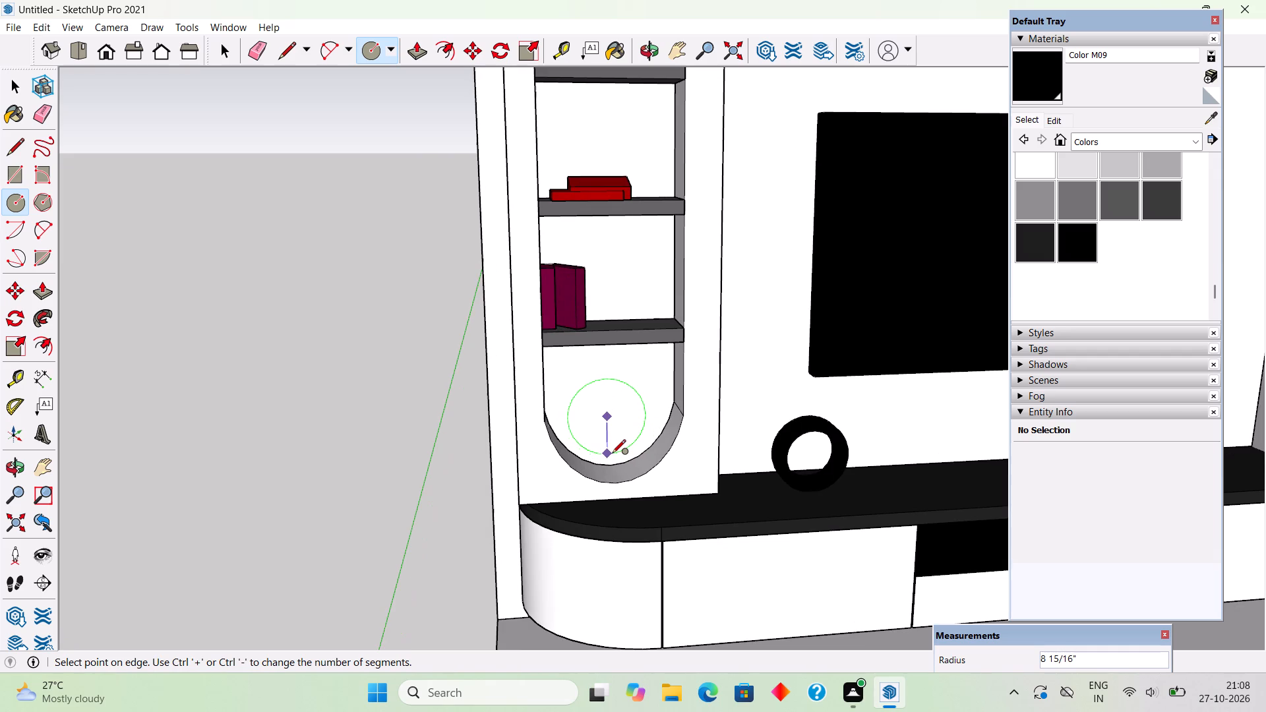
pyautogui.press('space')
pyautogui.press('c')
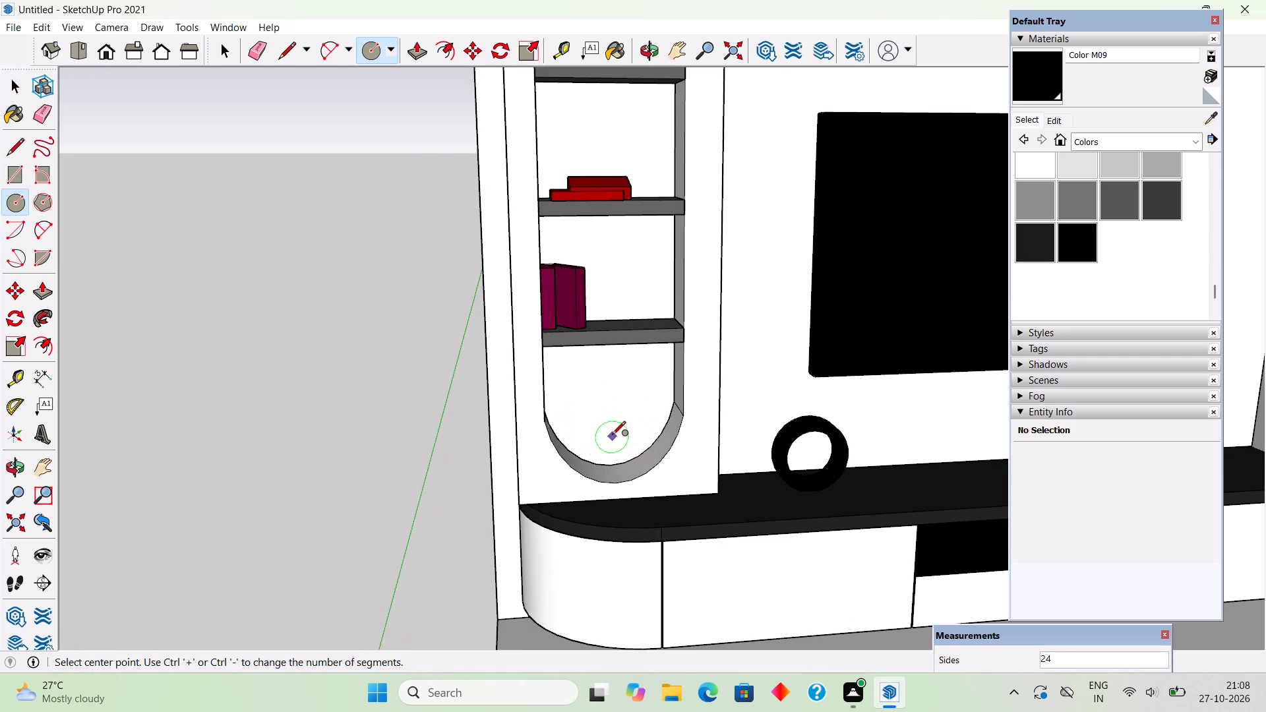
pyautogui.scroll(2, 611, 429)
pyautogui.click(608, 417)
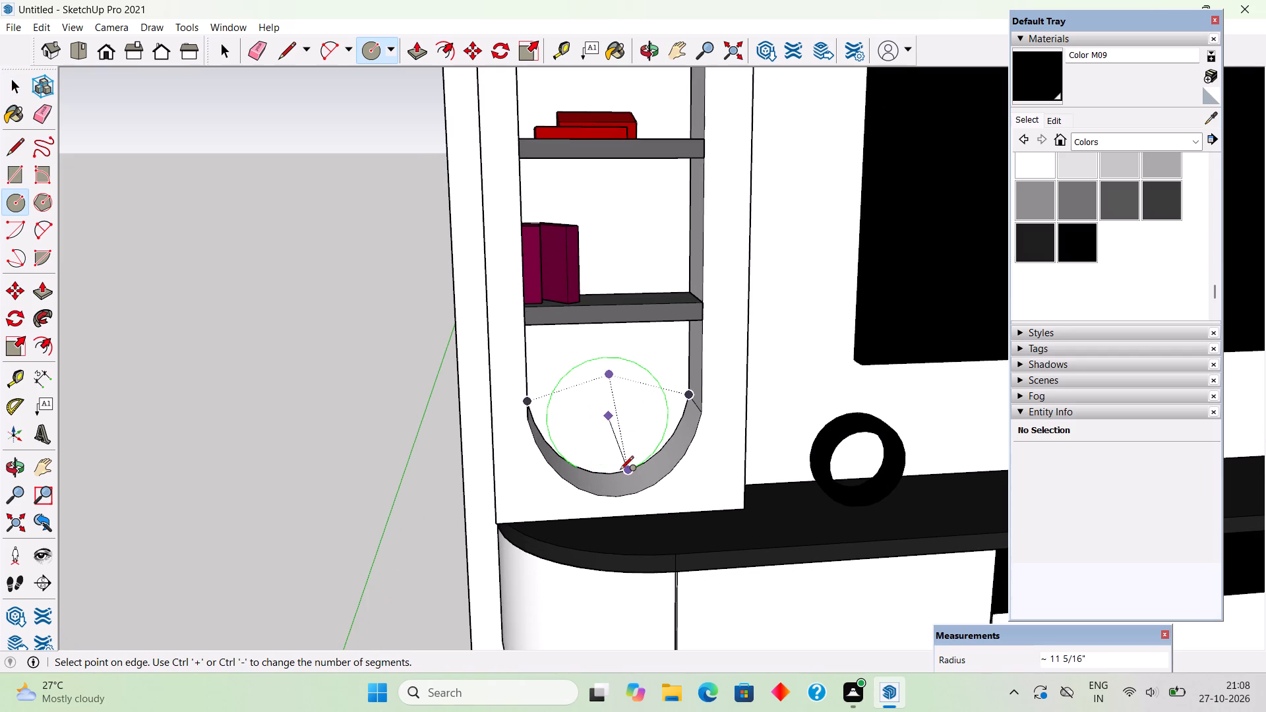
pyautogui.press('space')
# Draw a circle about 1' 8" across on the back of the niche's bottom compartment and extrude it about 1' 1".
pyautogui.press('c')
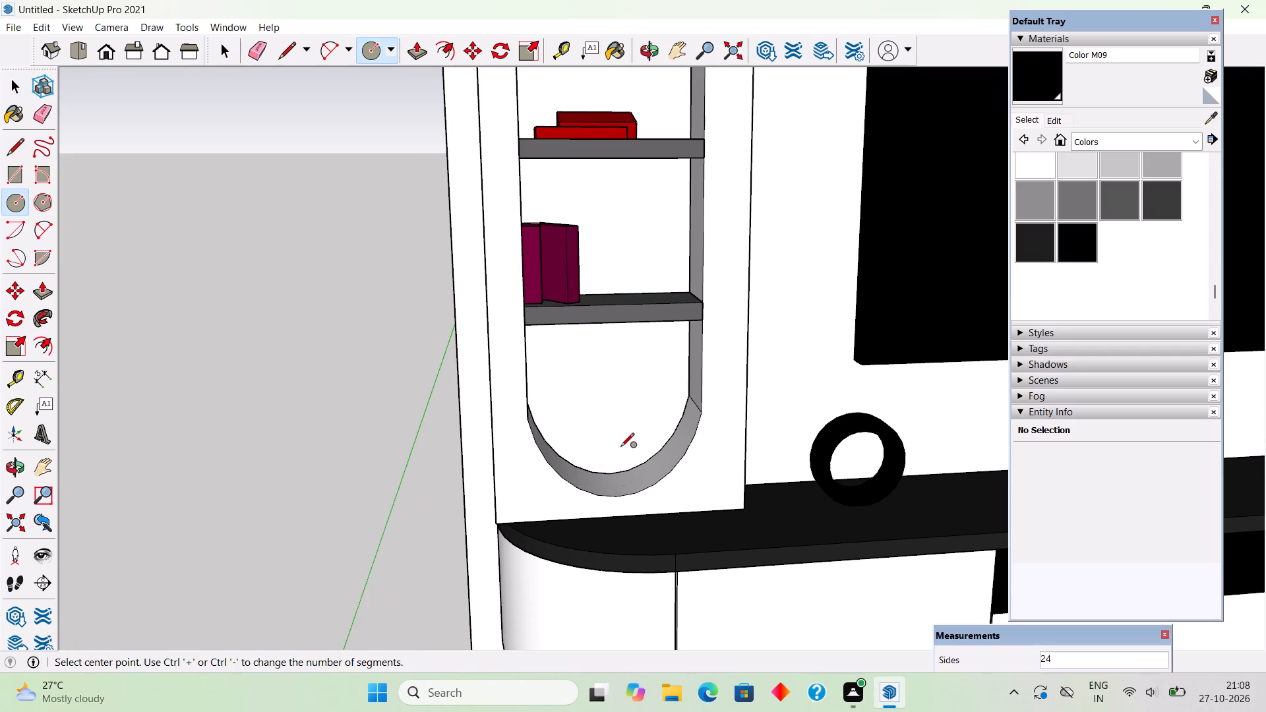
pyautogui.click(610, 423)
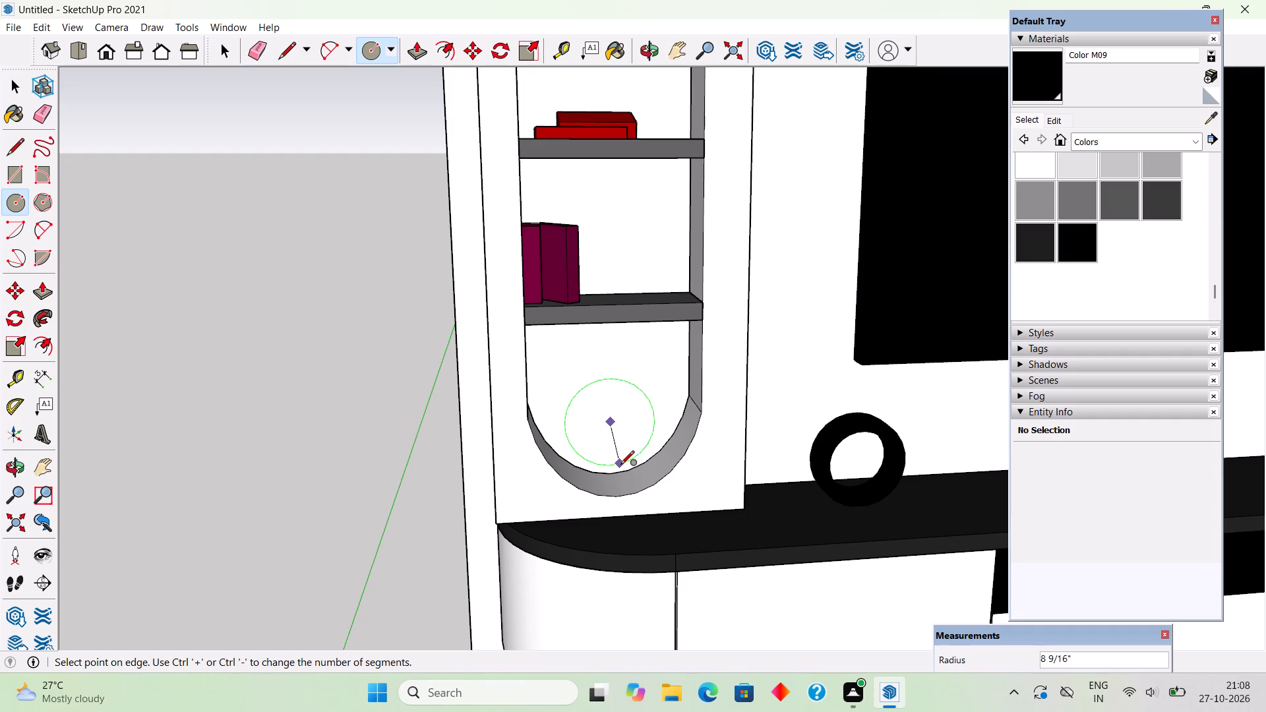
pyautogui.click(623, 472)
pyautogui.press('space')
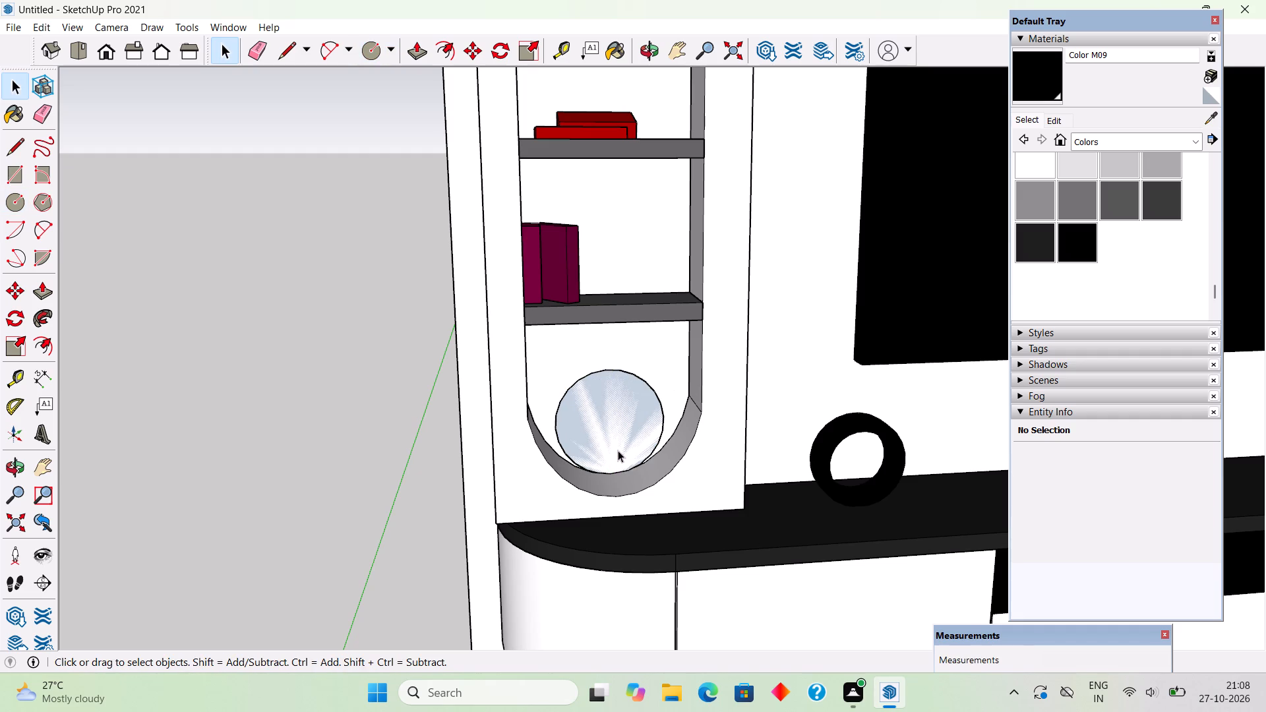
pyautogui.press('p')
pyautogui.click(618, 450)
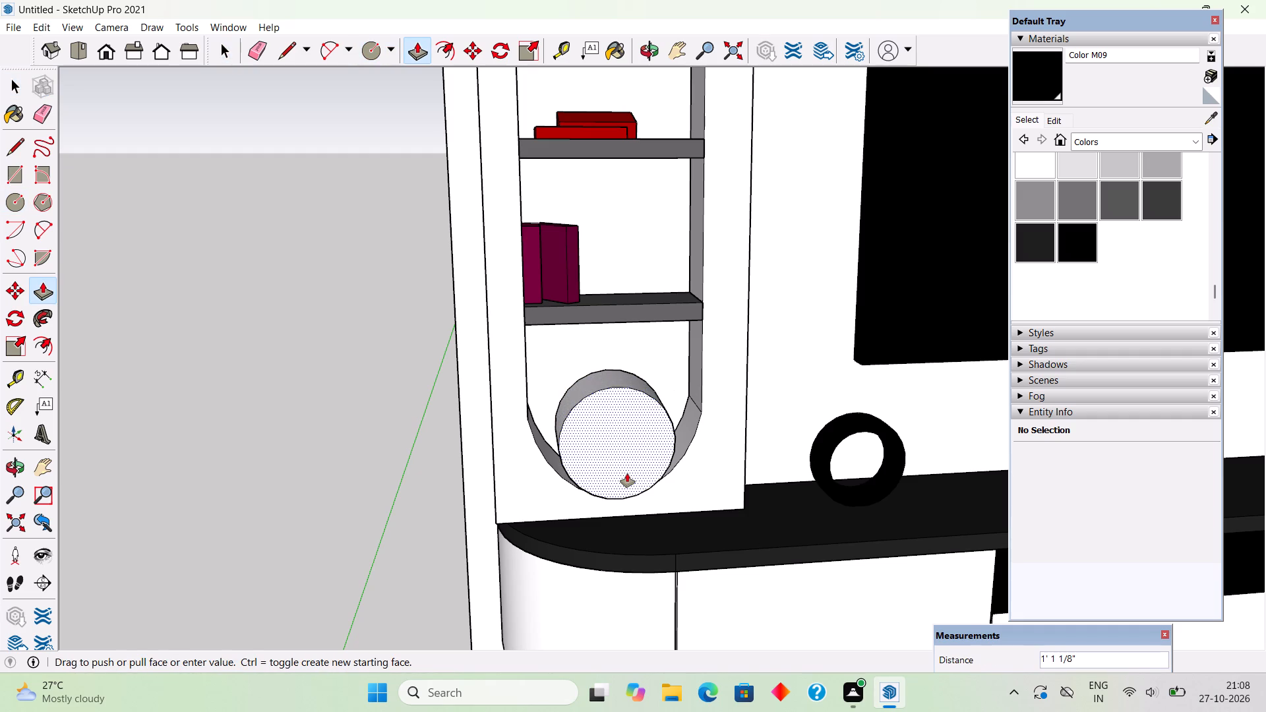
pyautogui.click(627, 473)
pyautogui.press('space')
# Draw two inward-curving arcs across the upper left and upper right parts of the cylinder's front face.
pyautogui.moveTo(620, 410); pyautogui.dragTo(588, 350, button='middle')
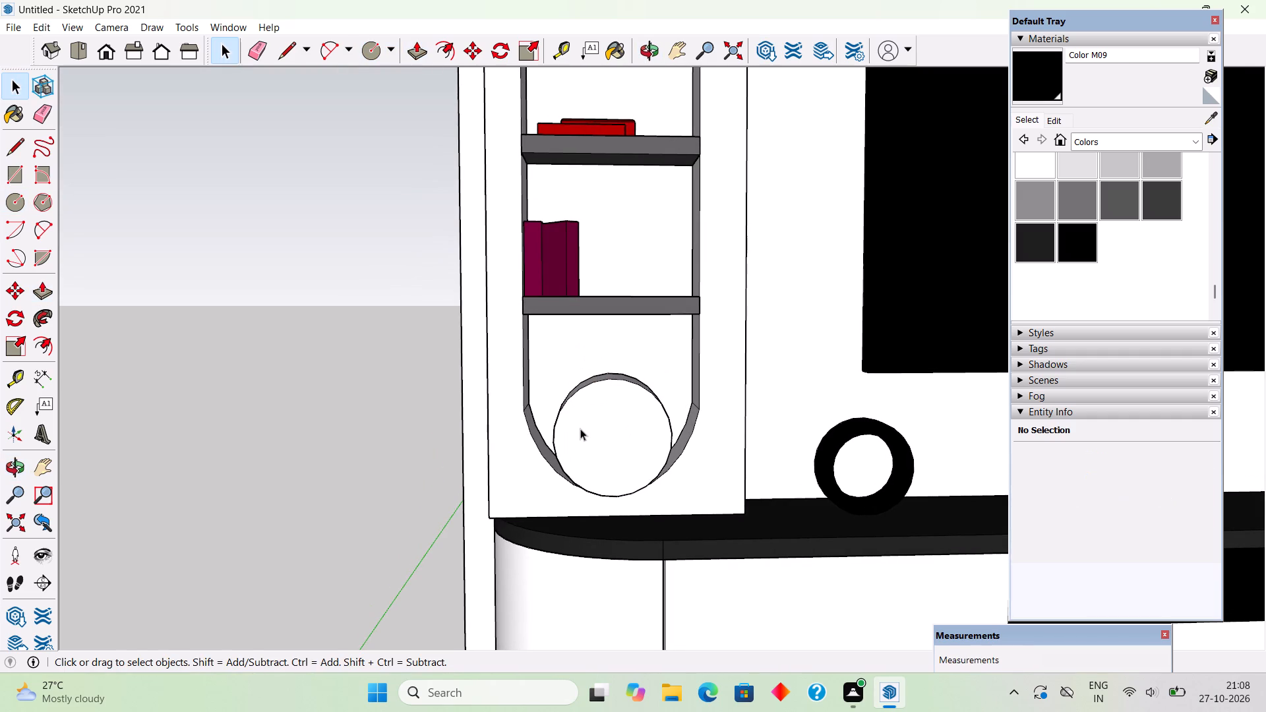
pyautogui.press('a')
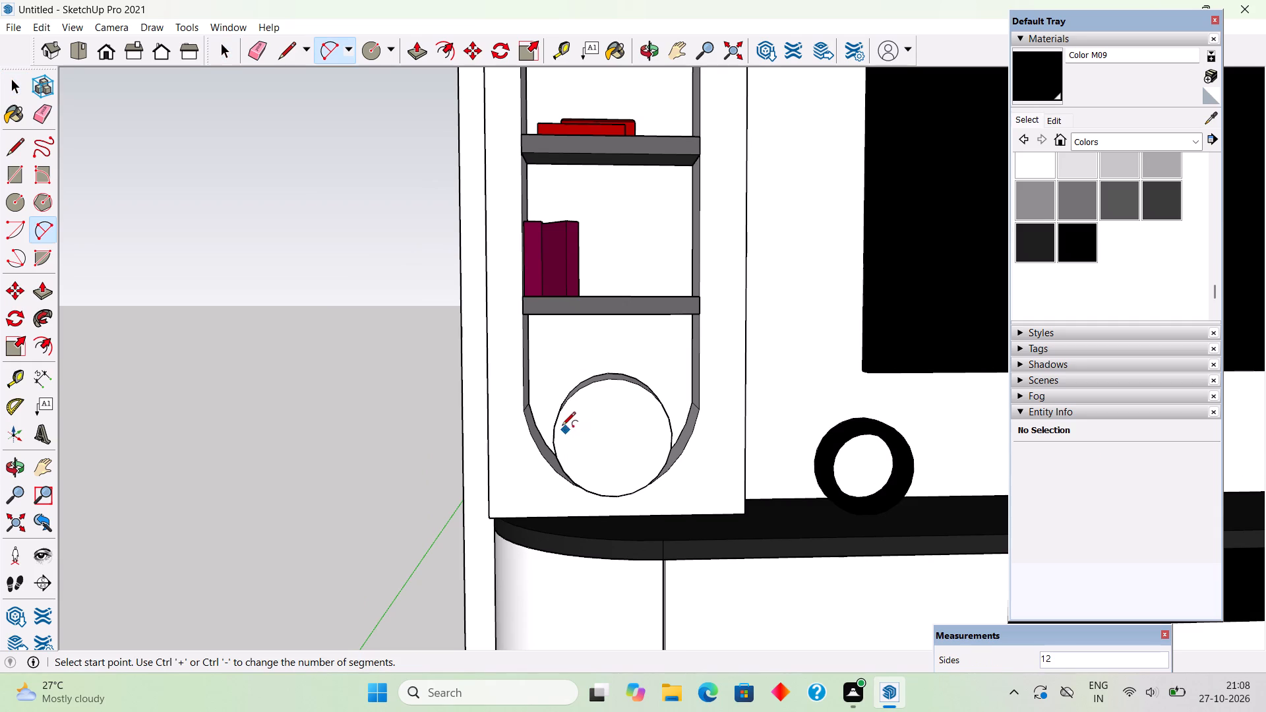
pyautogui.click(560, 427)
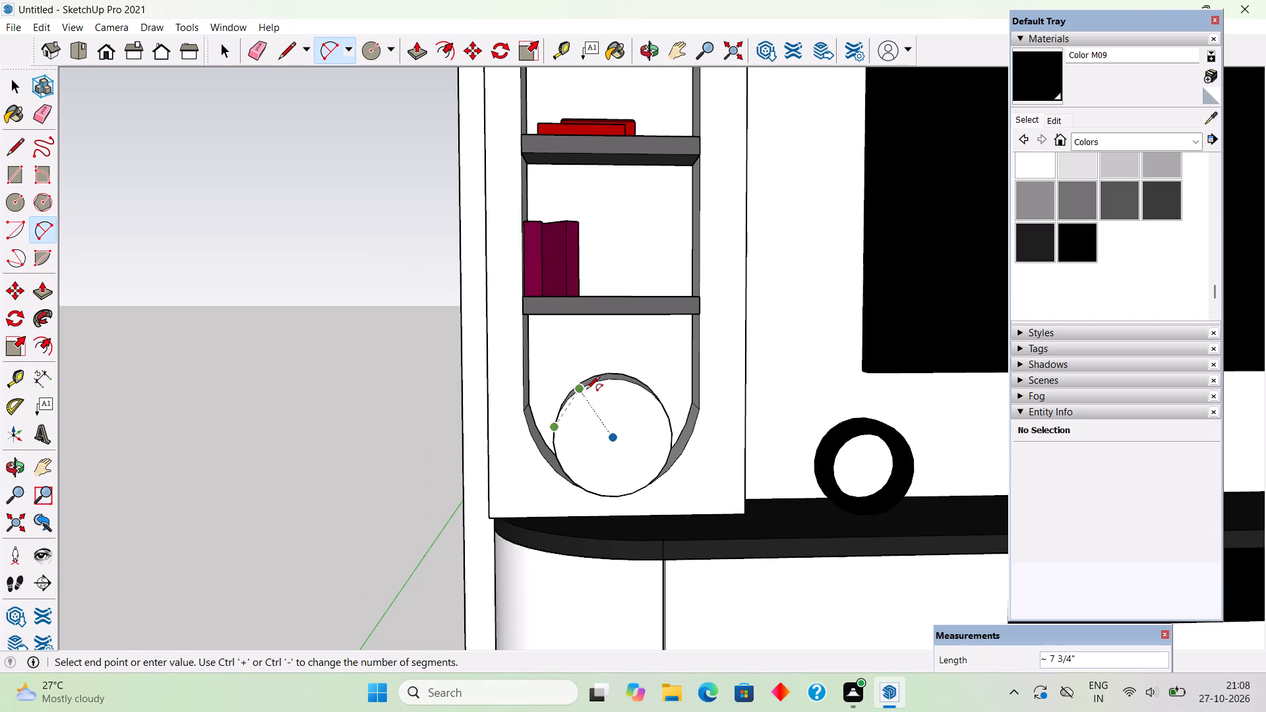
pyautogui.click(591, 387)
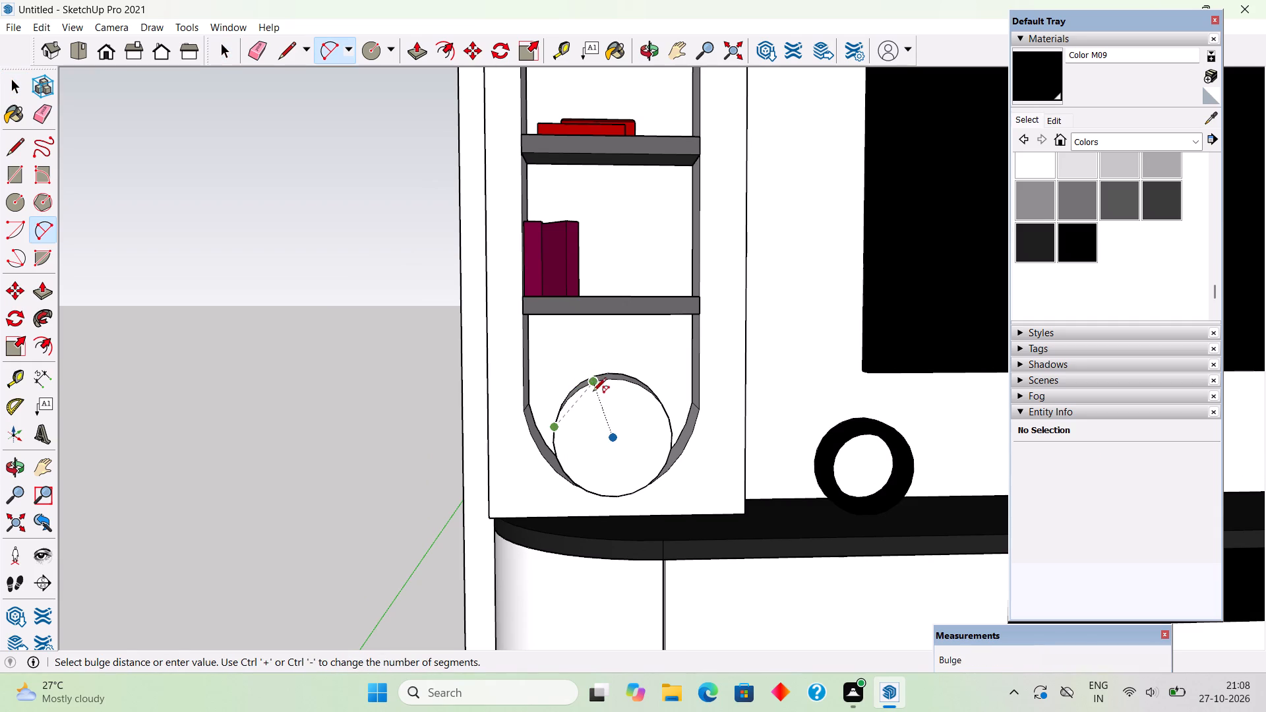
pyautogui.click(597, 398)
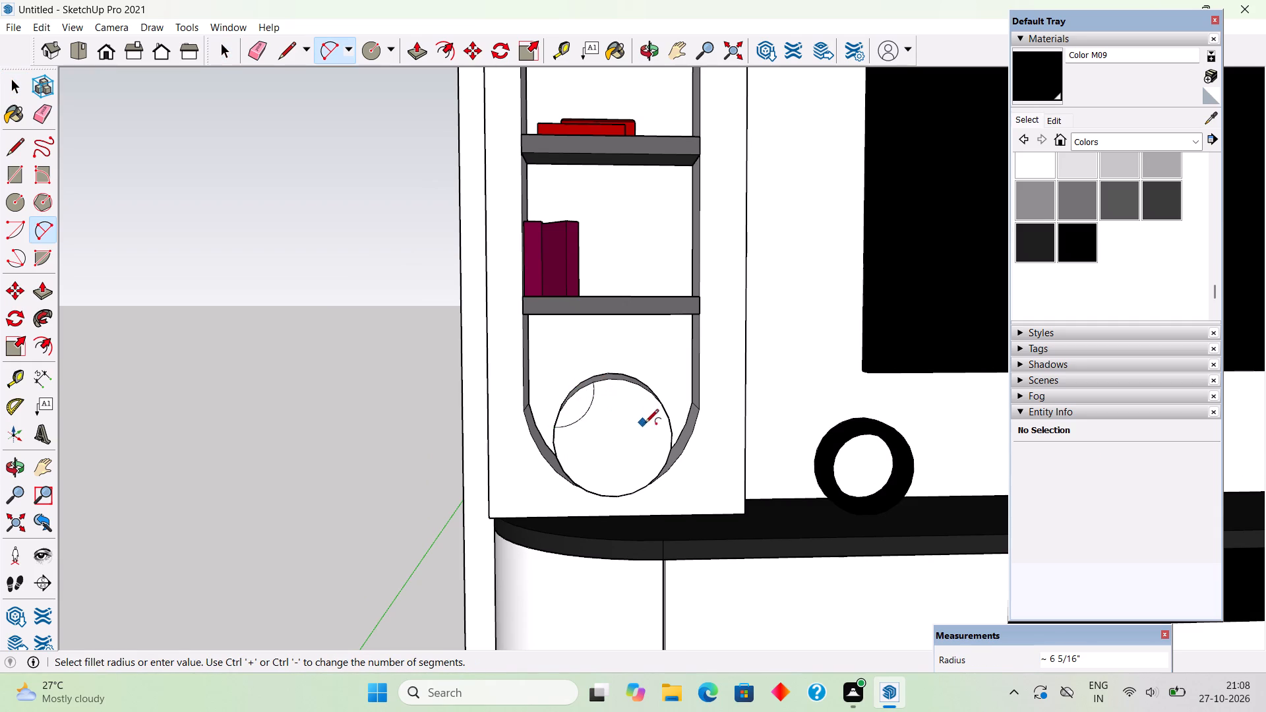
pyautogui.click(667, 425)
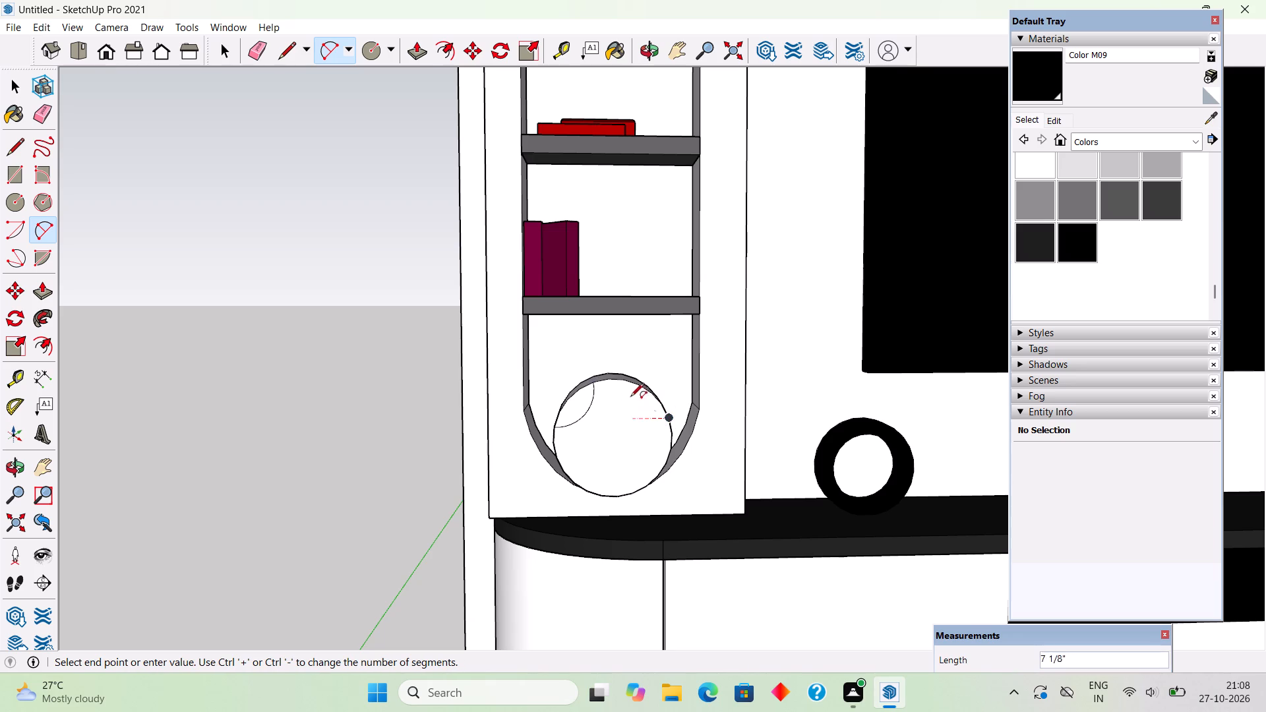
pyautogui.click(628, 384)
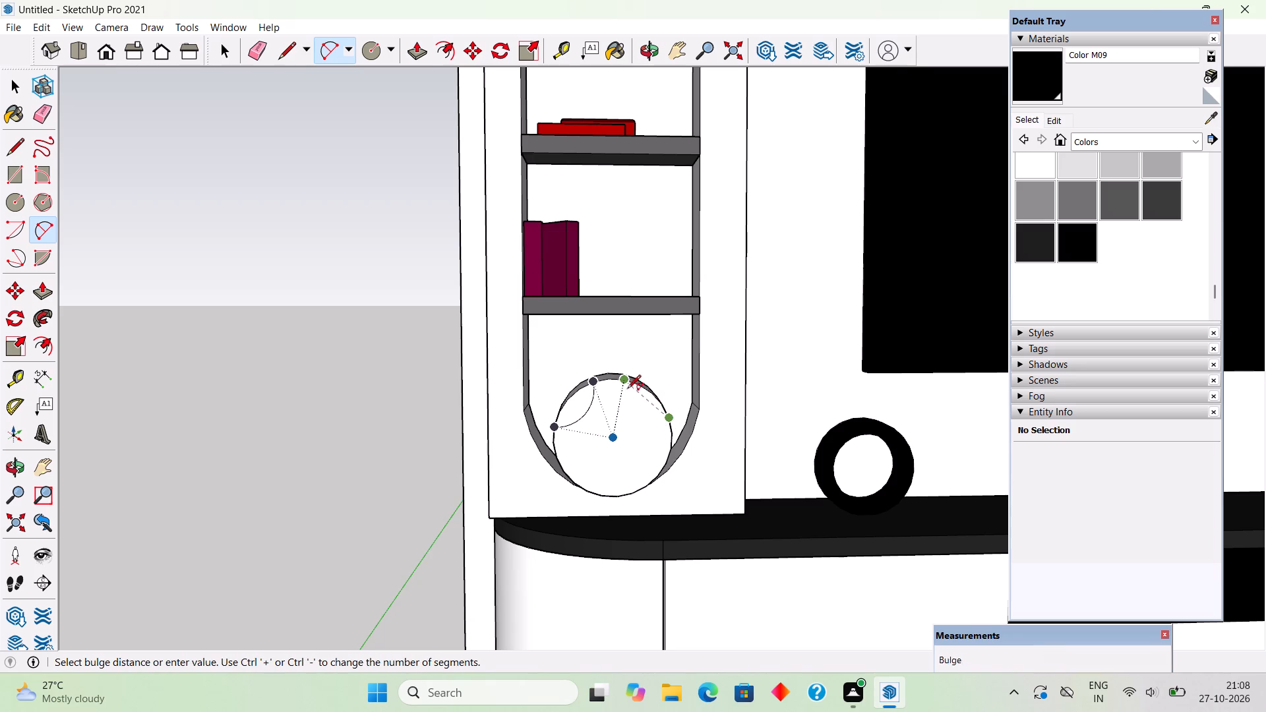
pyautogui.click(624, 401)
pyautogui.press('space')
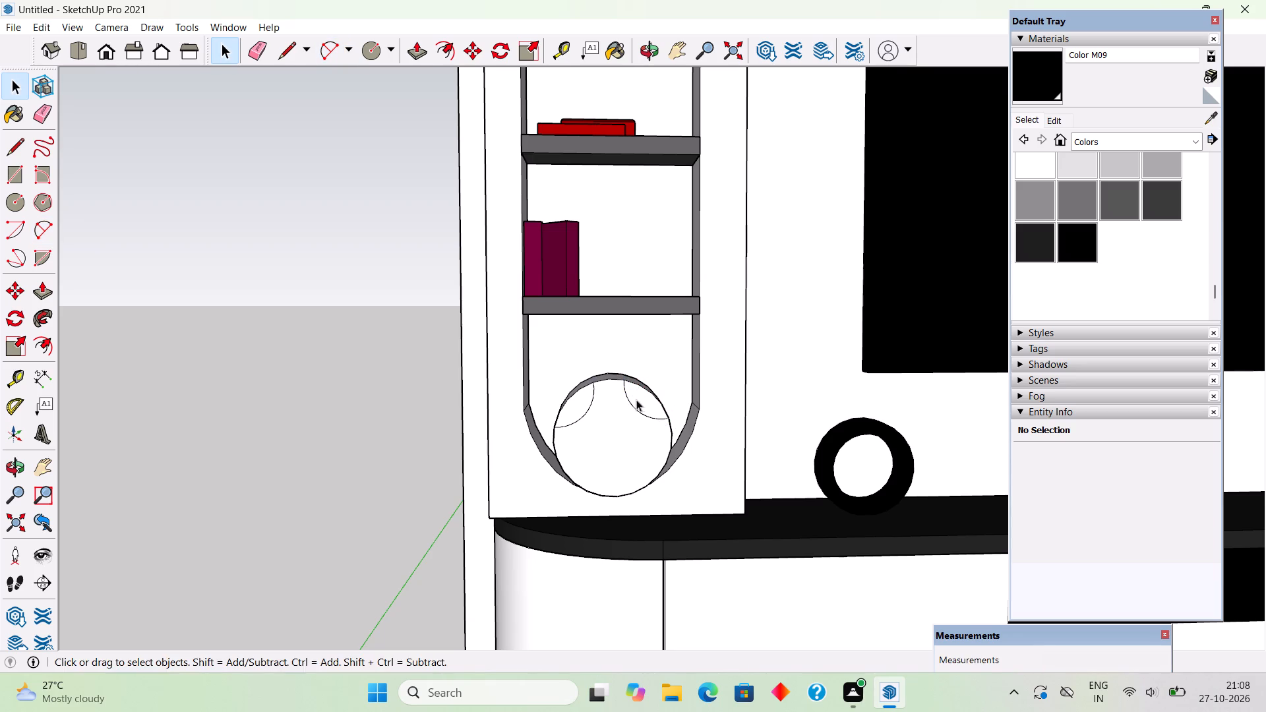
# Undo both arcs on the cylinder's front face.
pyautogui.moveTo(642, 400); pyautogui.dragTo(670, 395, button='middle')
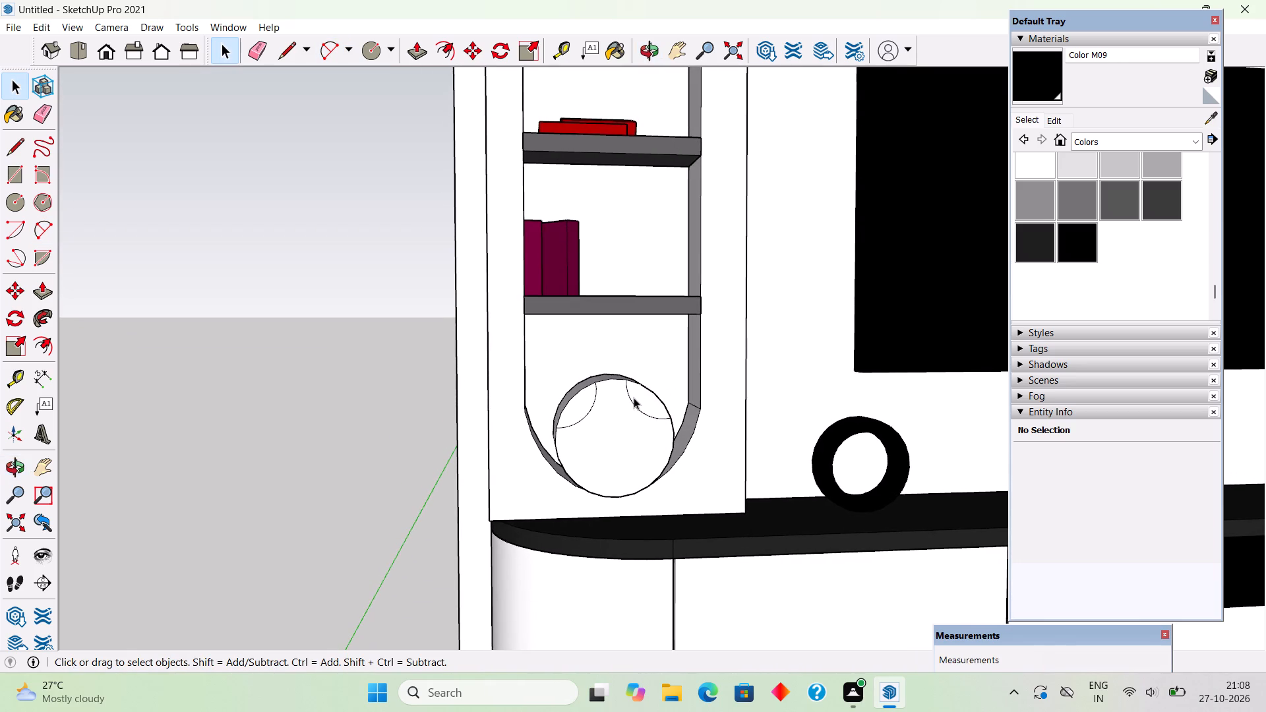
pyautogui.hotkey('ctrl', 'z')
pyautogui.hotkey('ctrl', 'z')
# Measure the distance across the cylinder's front face.
pyautogui.press('t')
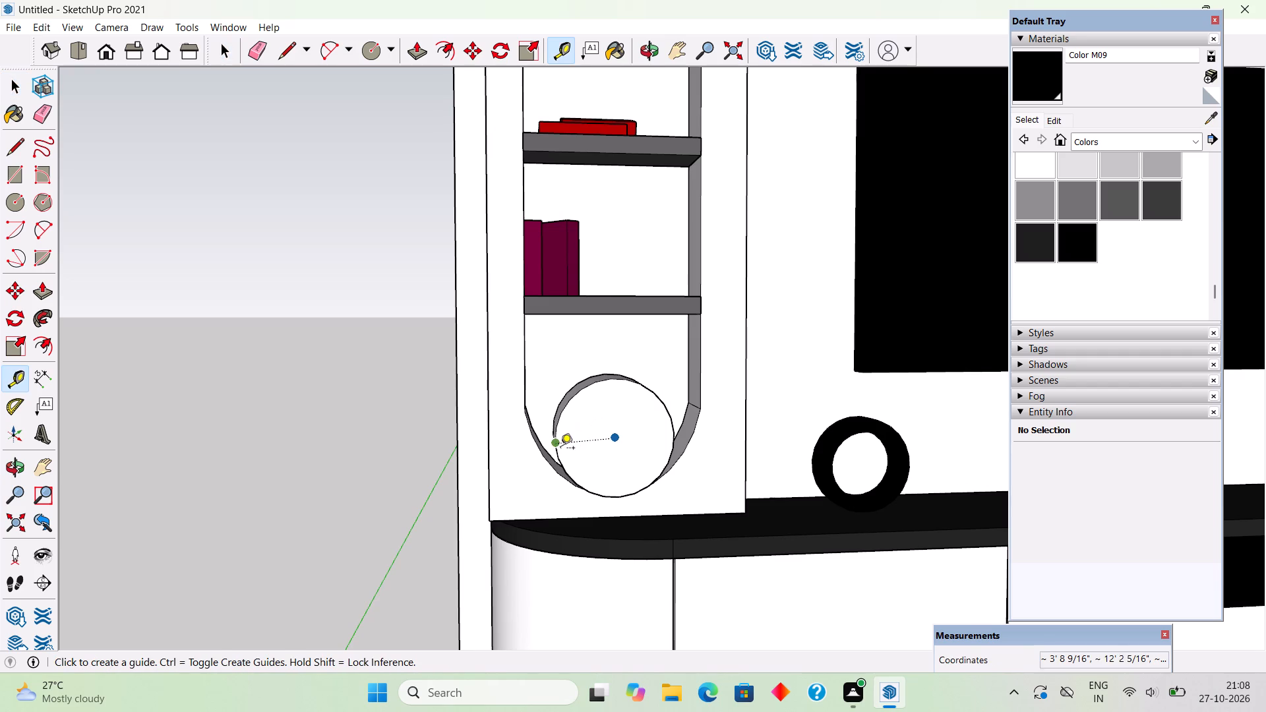
pyautogui.click(560, 449)
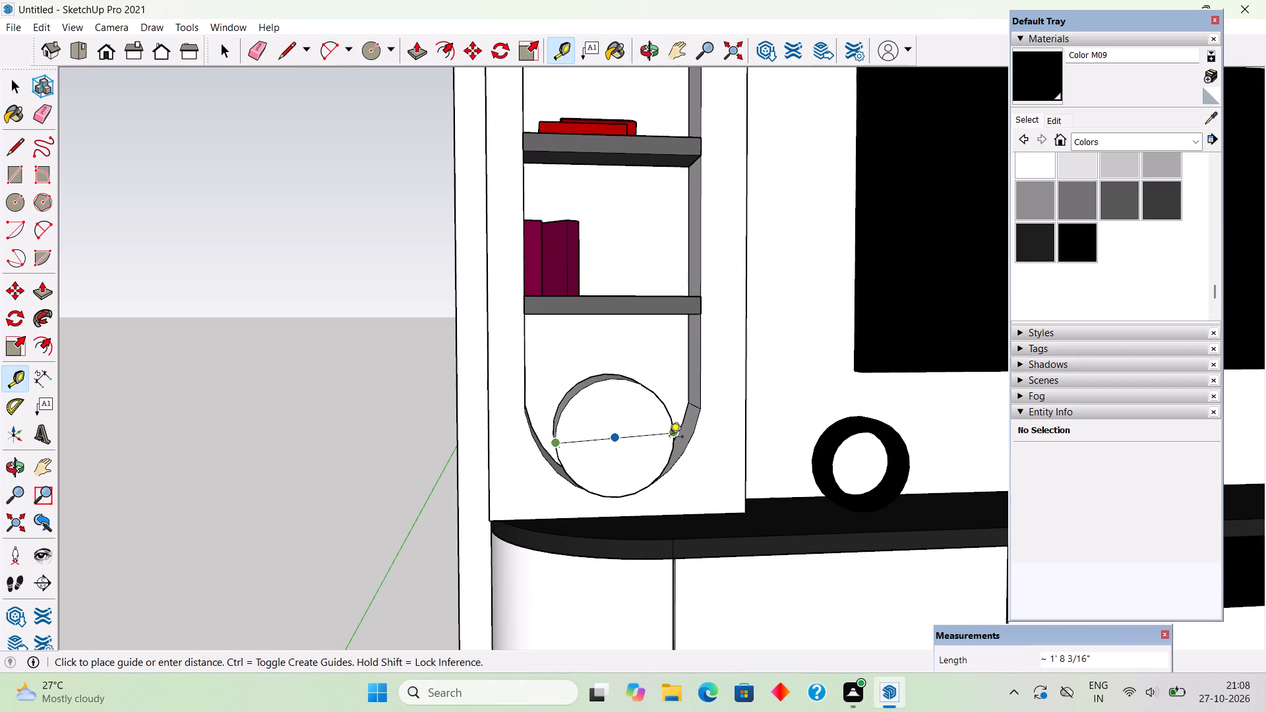
pyautogui.press('space')
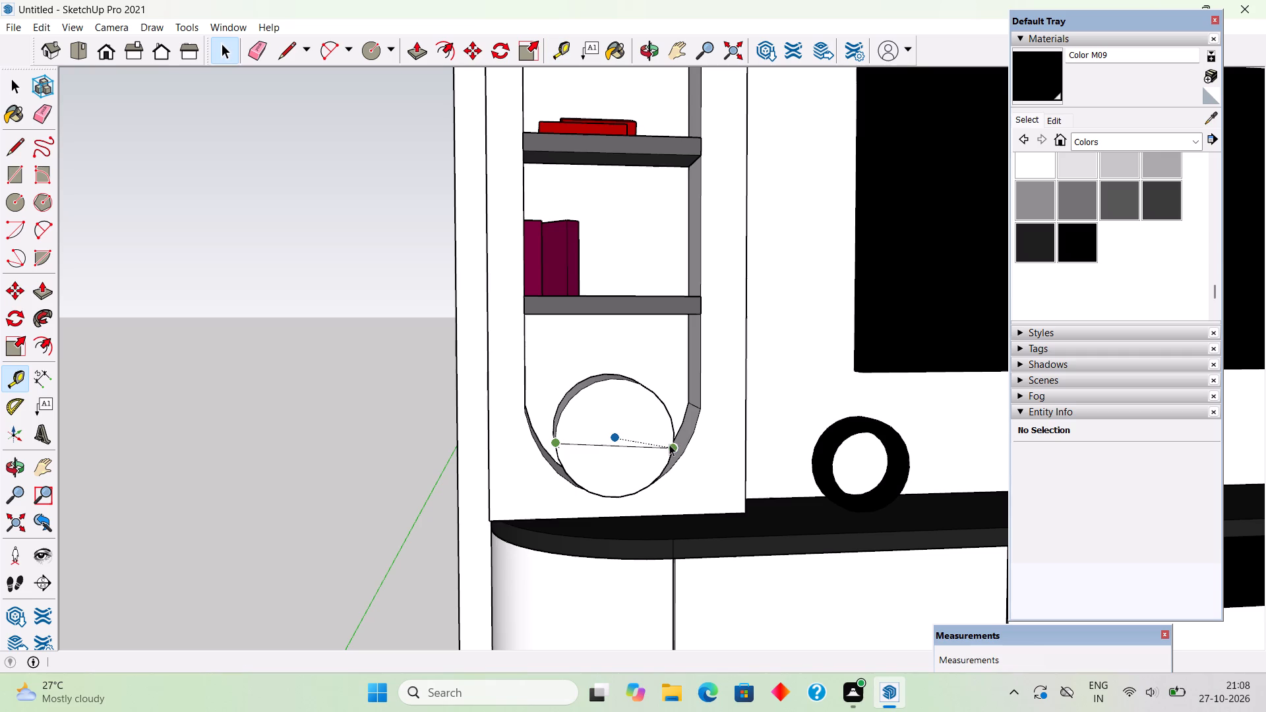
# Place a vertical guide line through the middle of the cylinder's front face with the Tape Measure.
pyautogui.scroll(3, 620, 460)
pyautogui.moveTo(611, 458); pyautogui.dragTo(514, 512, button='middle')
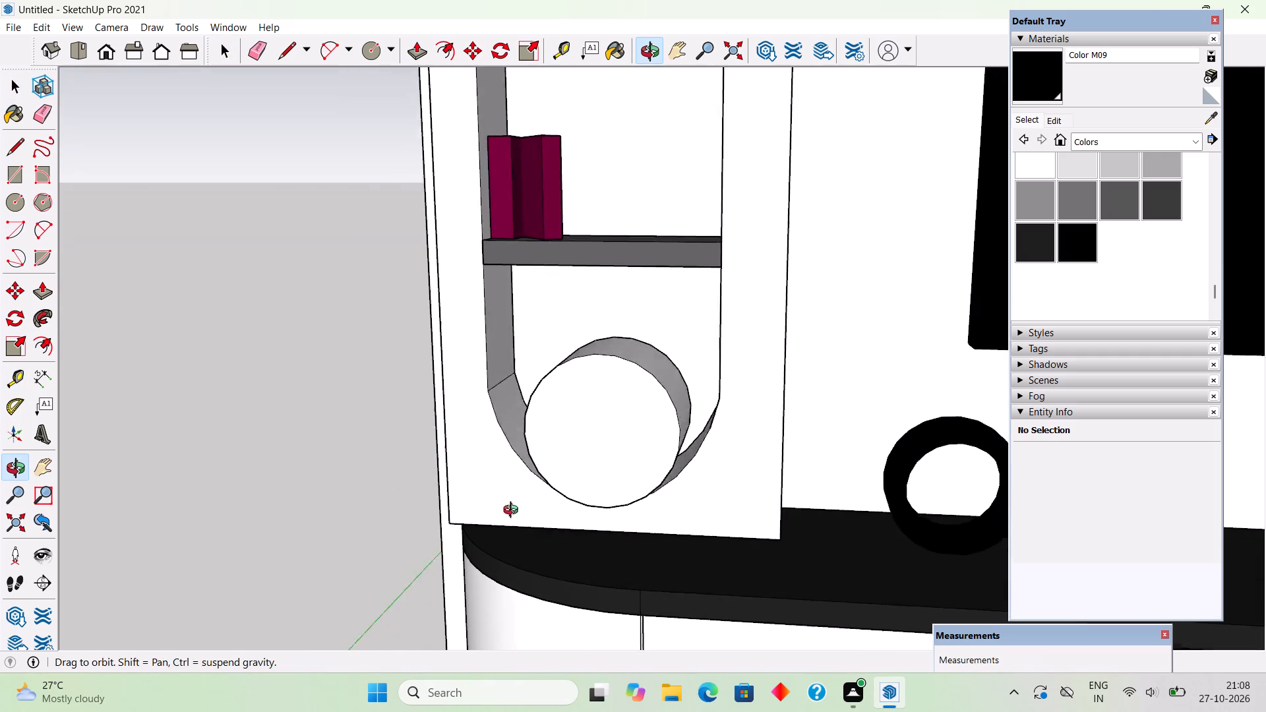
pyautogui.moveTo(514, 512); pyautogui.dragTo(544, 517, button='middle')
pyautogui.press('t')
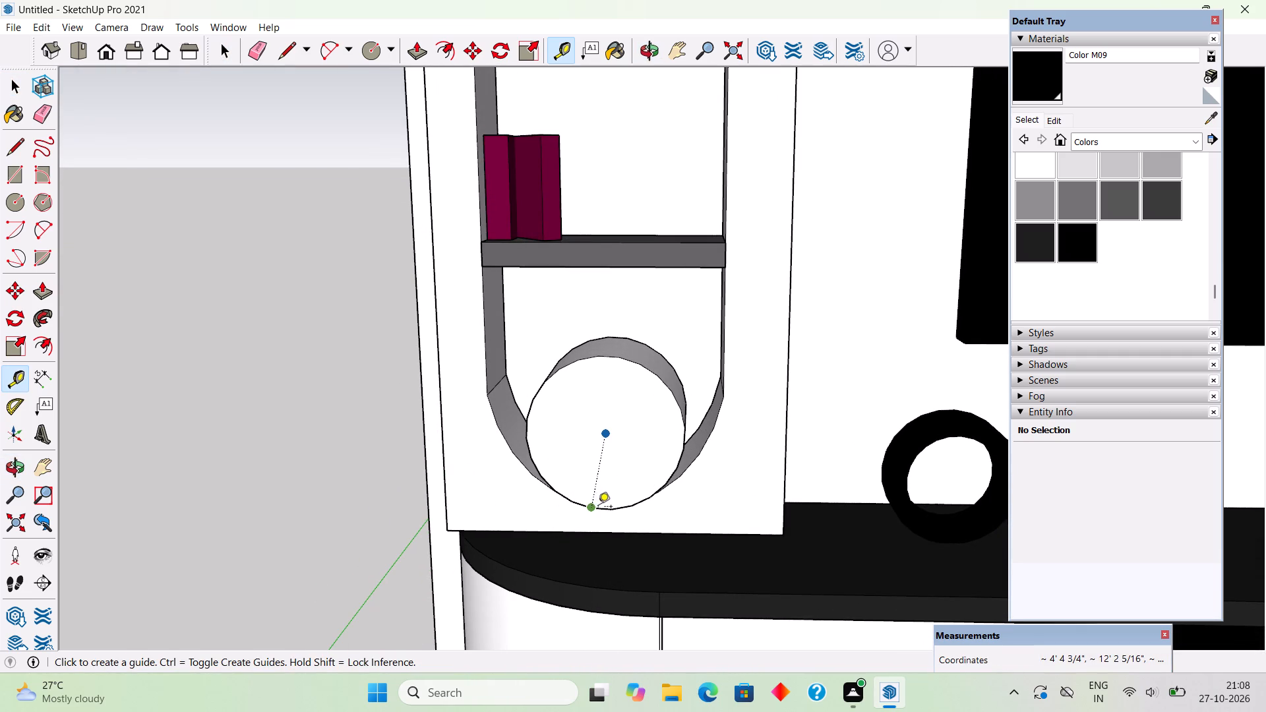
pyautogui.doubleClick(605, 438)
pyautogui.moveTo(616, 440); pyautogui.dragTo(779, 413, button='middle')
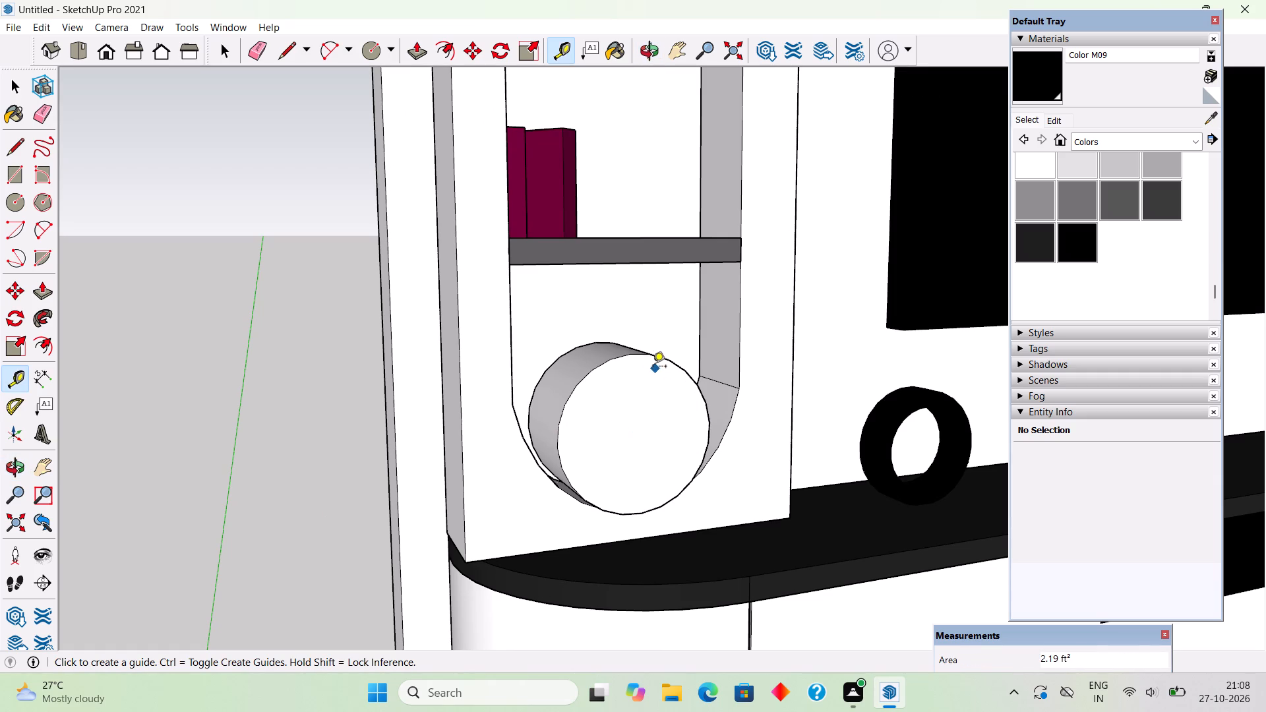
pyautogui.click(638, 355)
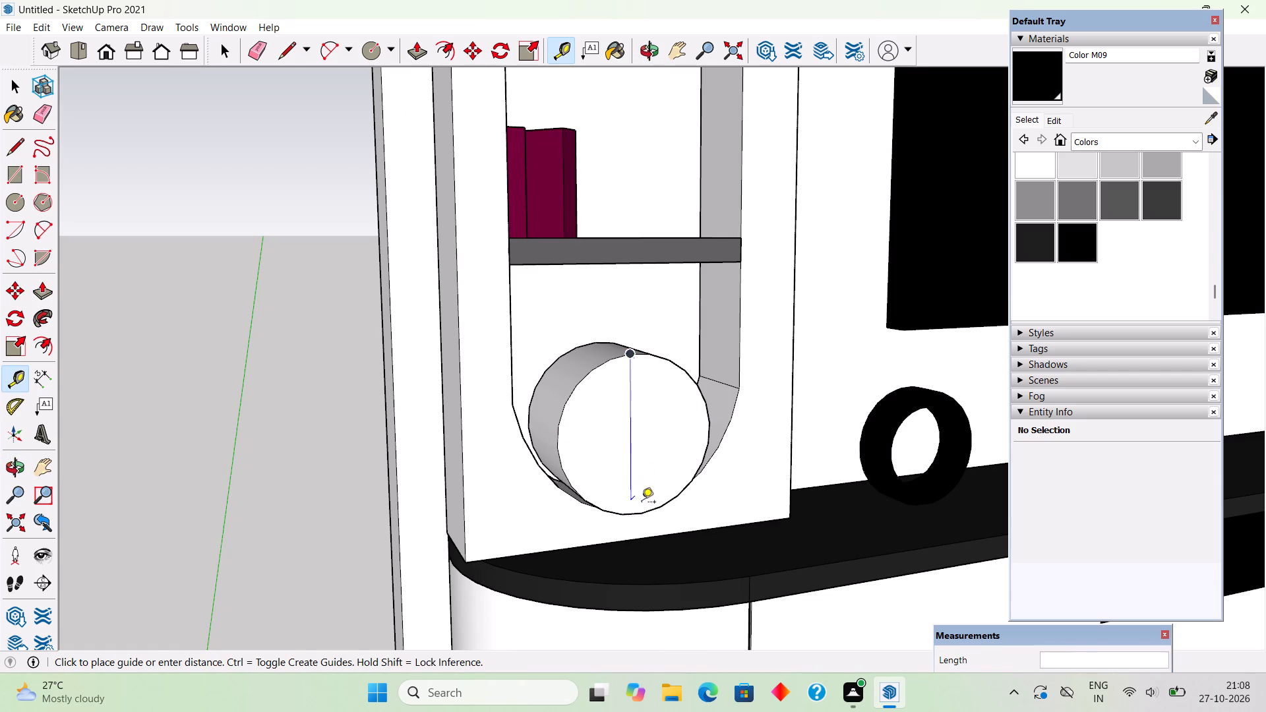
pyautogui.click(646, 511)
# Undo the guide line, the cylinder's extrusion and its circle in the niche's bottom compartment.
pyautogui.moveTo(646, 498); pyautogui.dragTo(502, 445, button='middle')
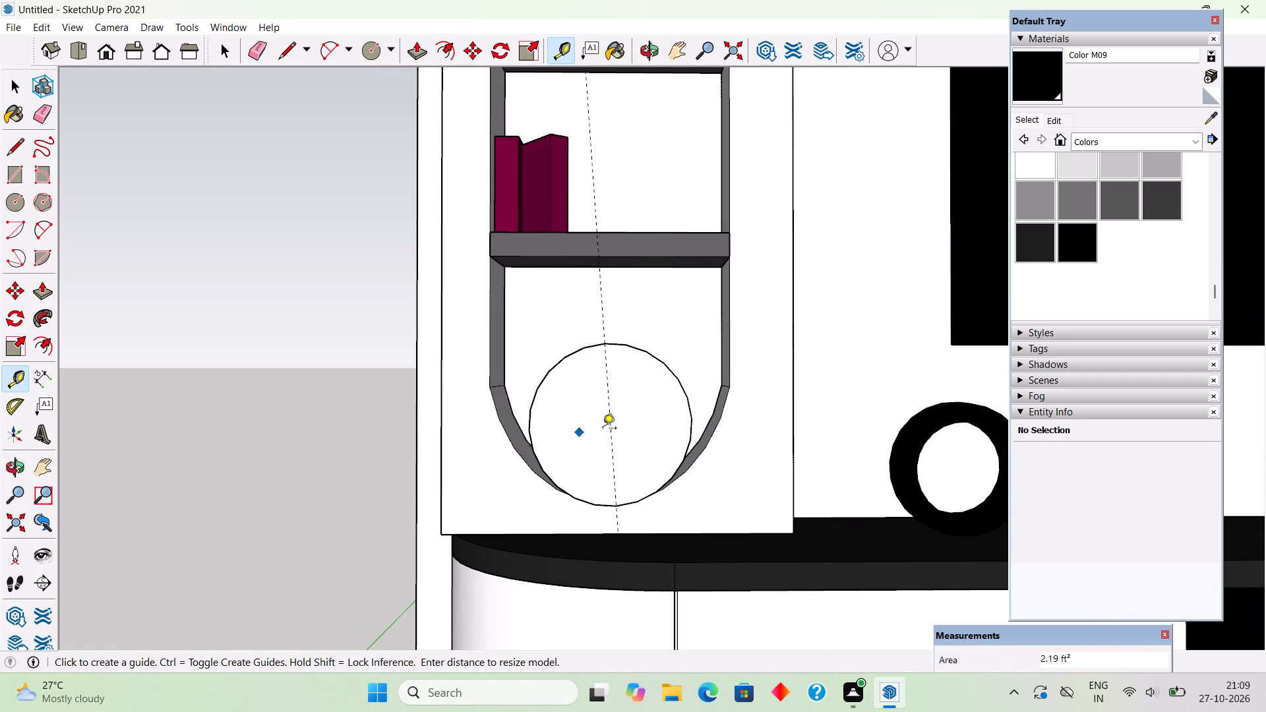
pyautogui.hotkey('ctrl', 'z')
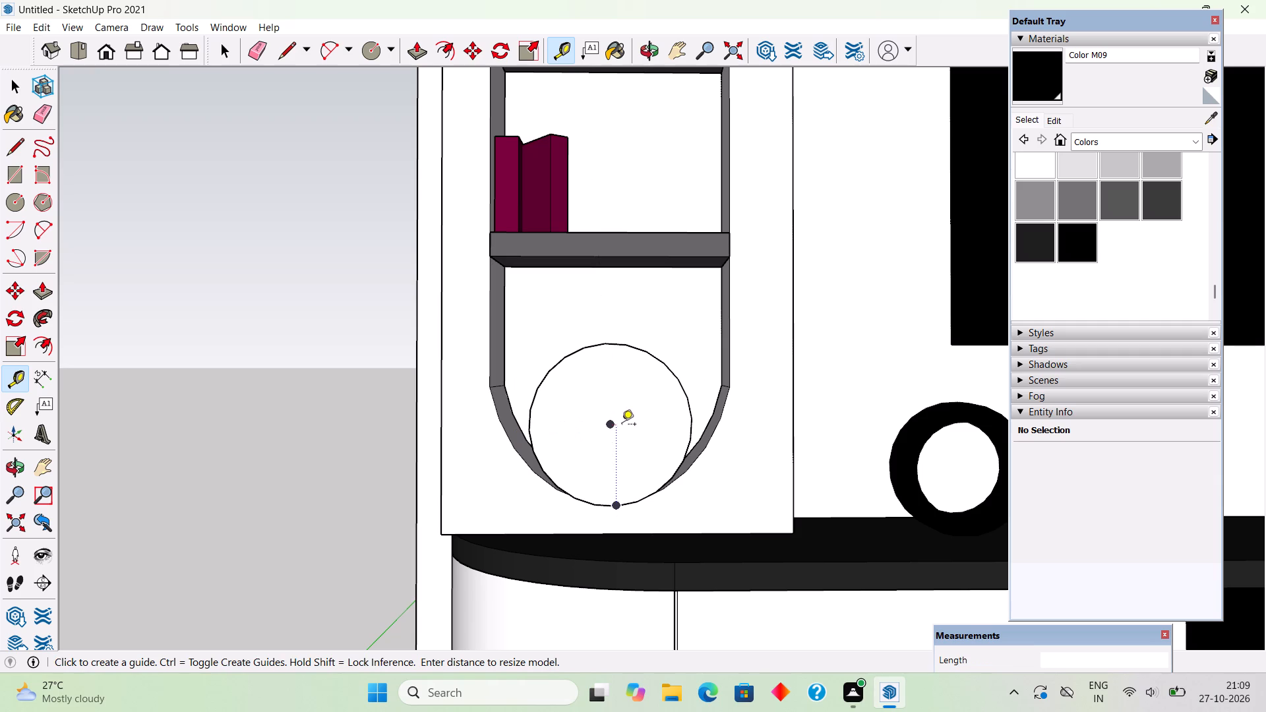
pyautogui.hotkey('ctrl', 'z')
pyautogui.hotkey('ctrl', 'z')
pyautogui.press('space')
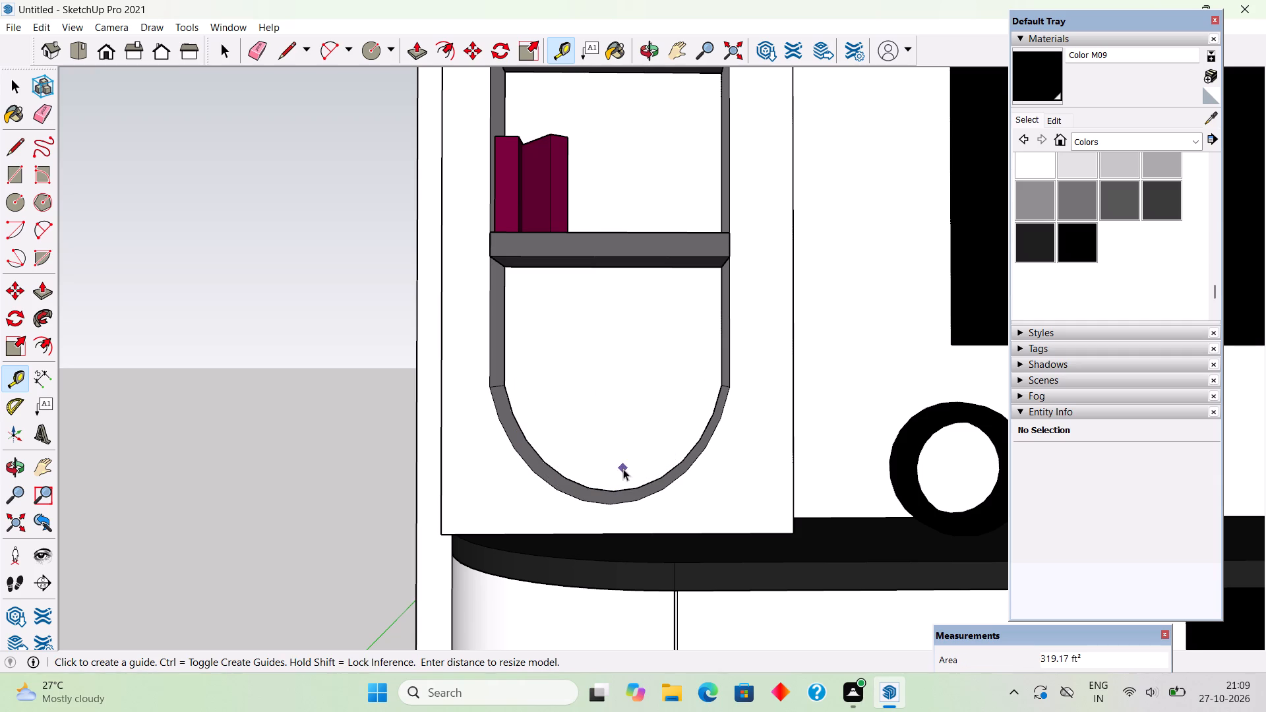
# Draw a circle of about 7 15/16" radius on the back wall at the bottom of the niche's lower compartment.
pyautogui.moveTo(641, 462); pyautogui.dragTo(684, 473, button='middle')
pyautogui.scroll(3, 597, 445)
pyautogui.scroll(-1, 597, 445)
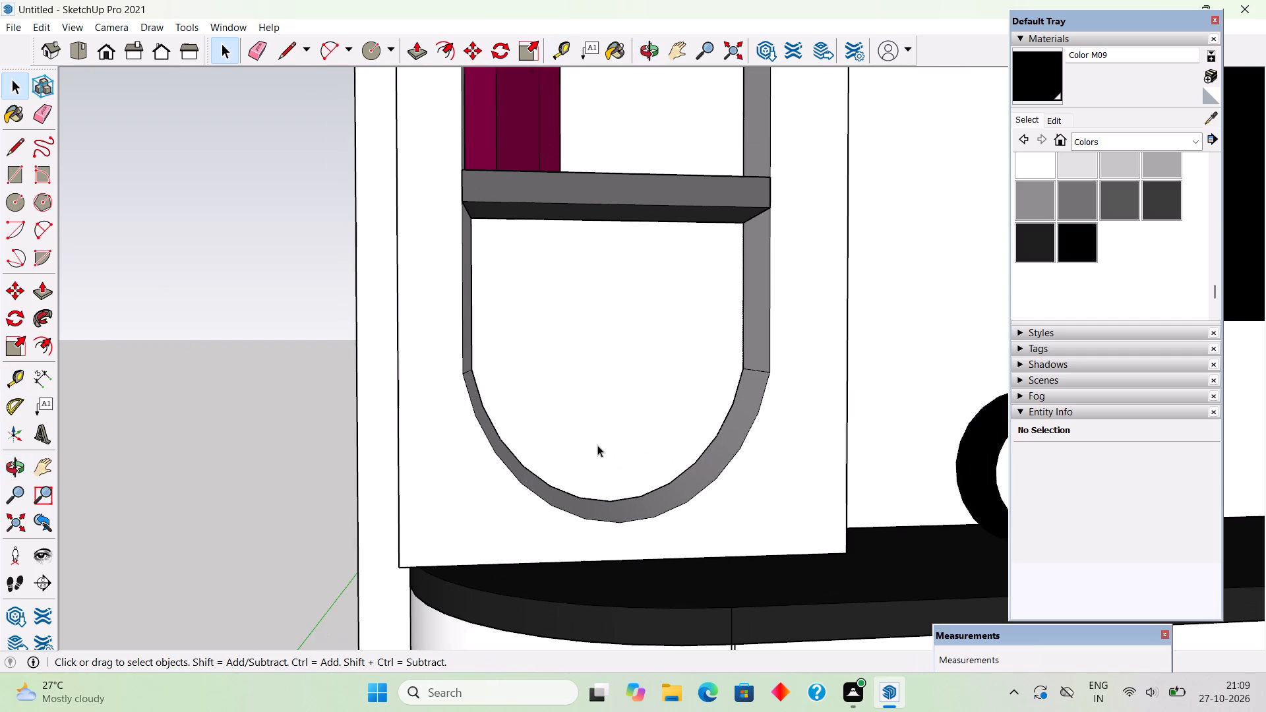
pyautogui.press('c')
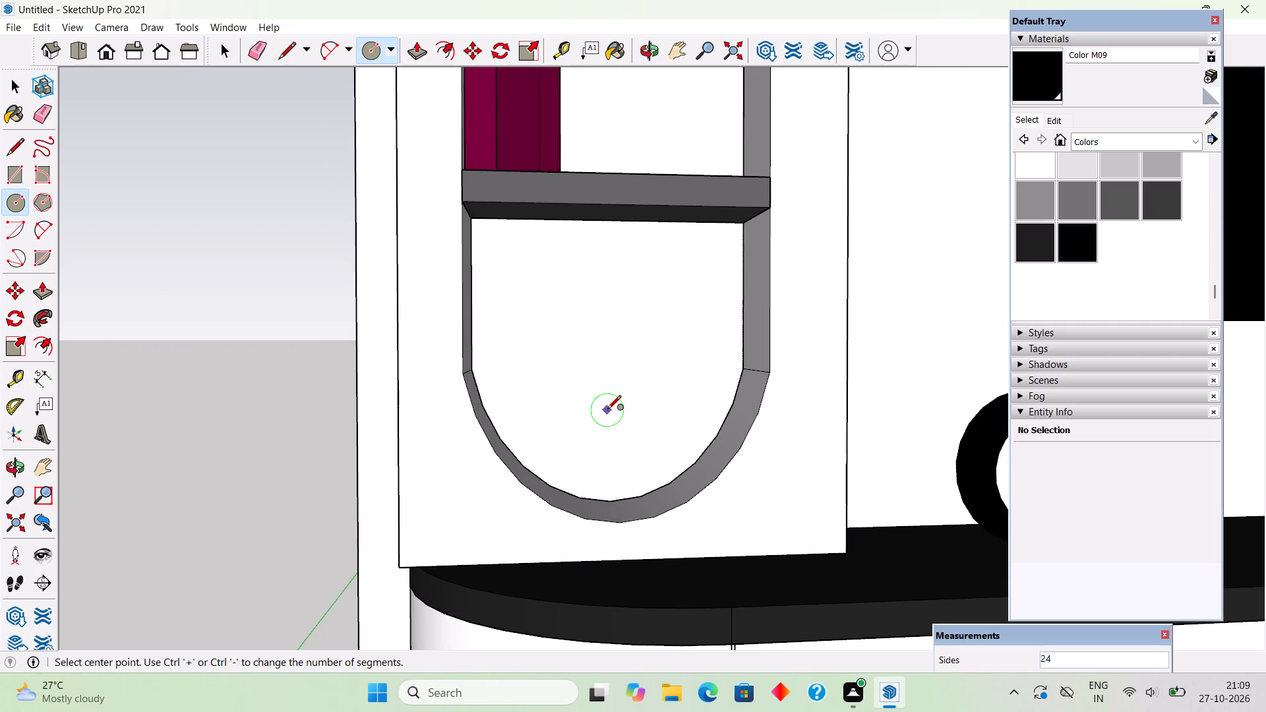
pyautogui.click(611, 428)
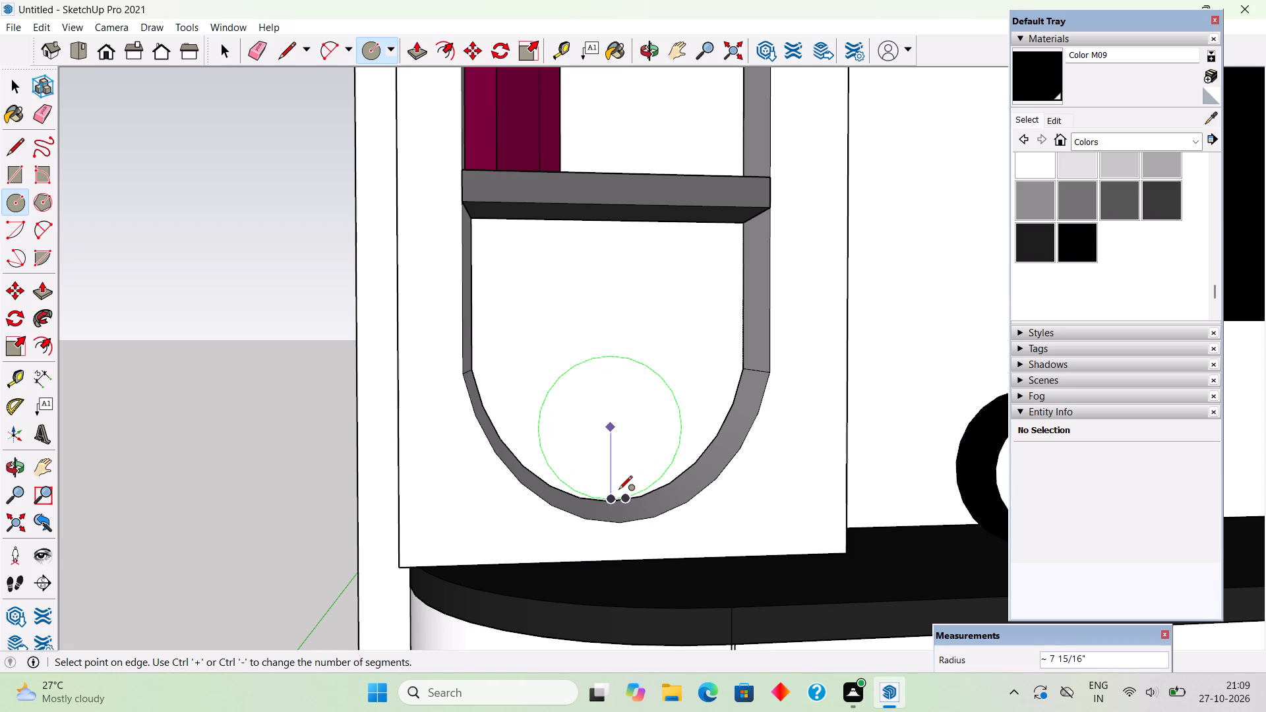
pyautogui.click(618, 490)
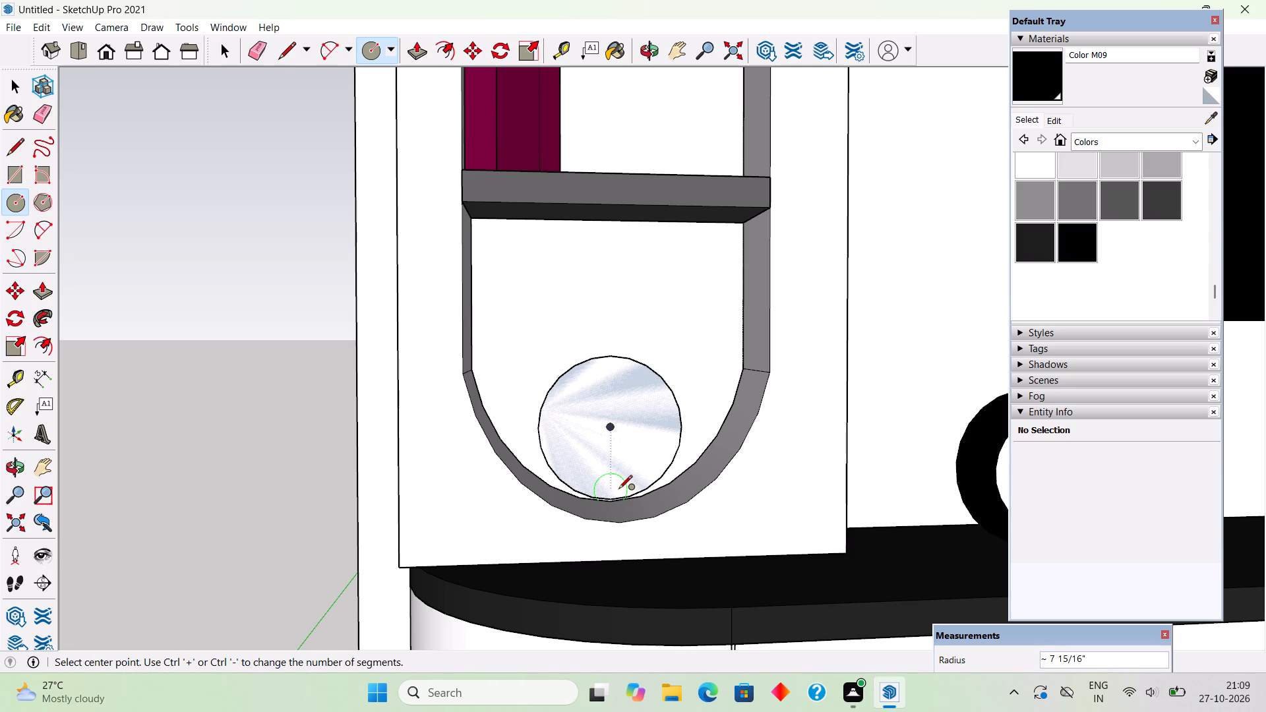
pyautogui.press('c')
pyautogui.press('space')
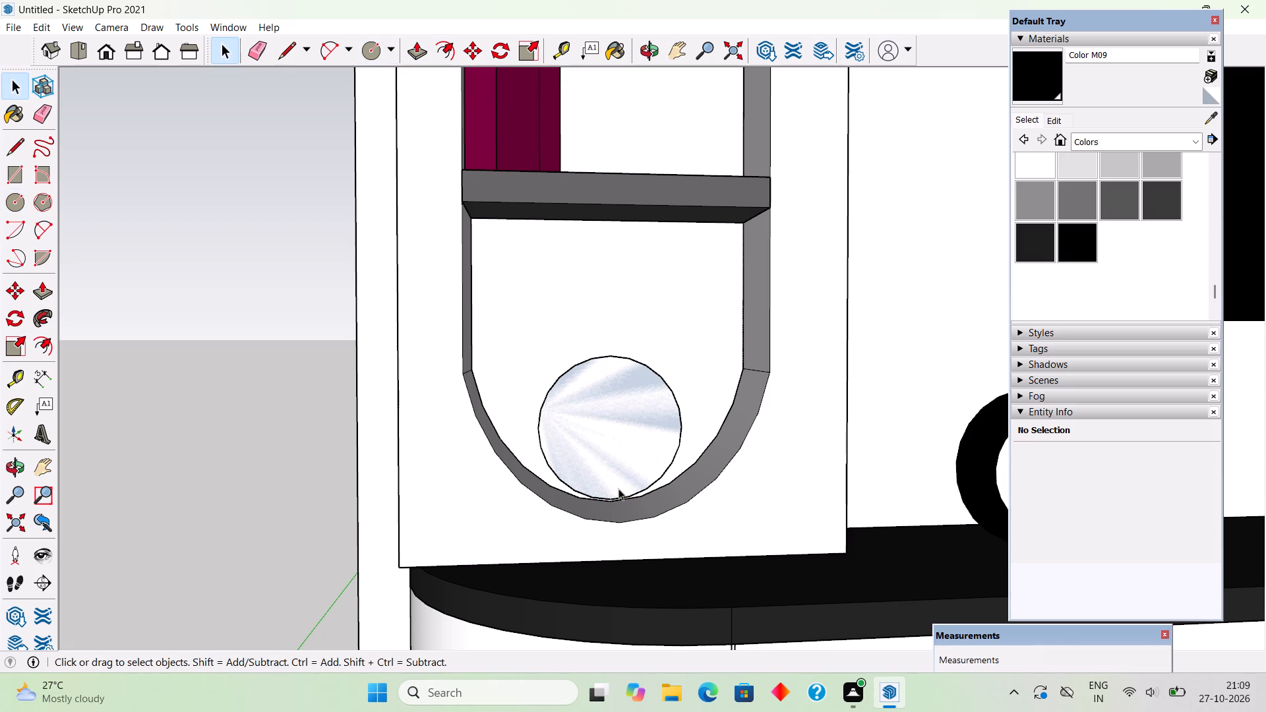
# Extrude the circle 1' outward into a cylinder with Push/Pull.
pyautogui.press('p')
pyautogui.press('p')
pyautogui.press('p')
pyautogui.click(633, 461)
pyautogui.click(642, 477)
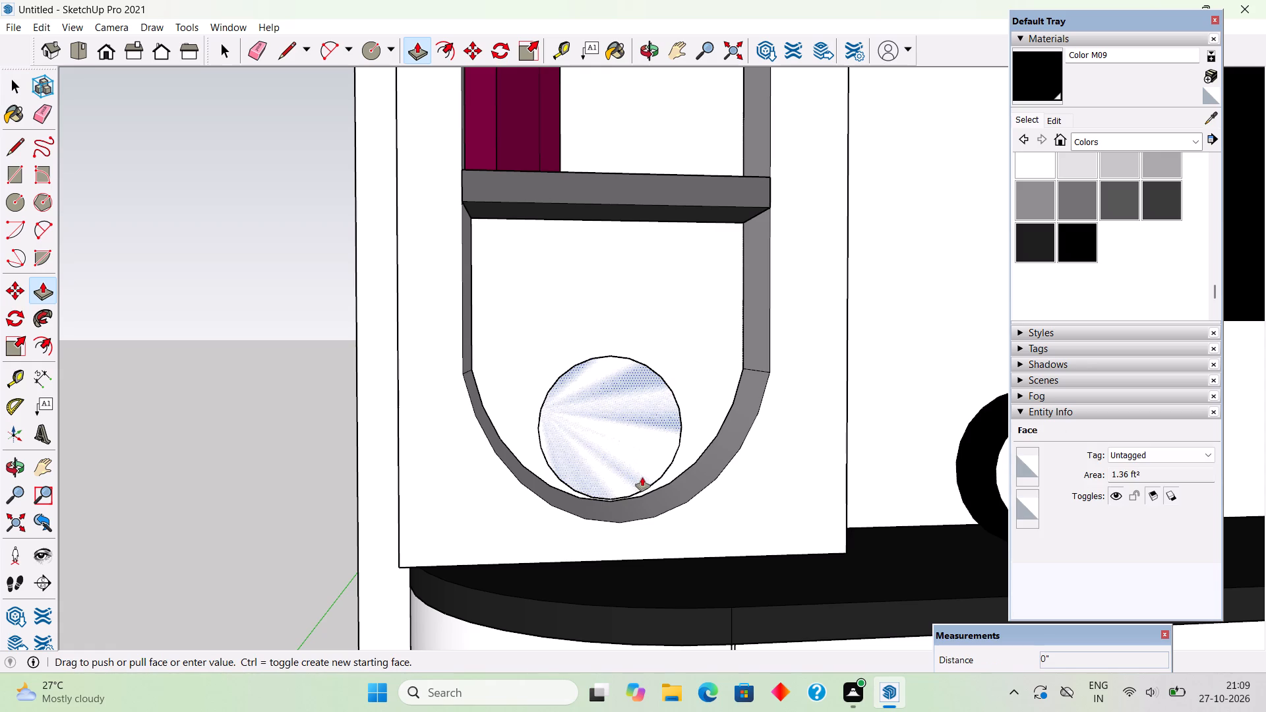
pyautogui.click(787, 374)
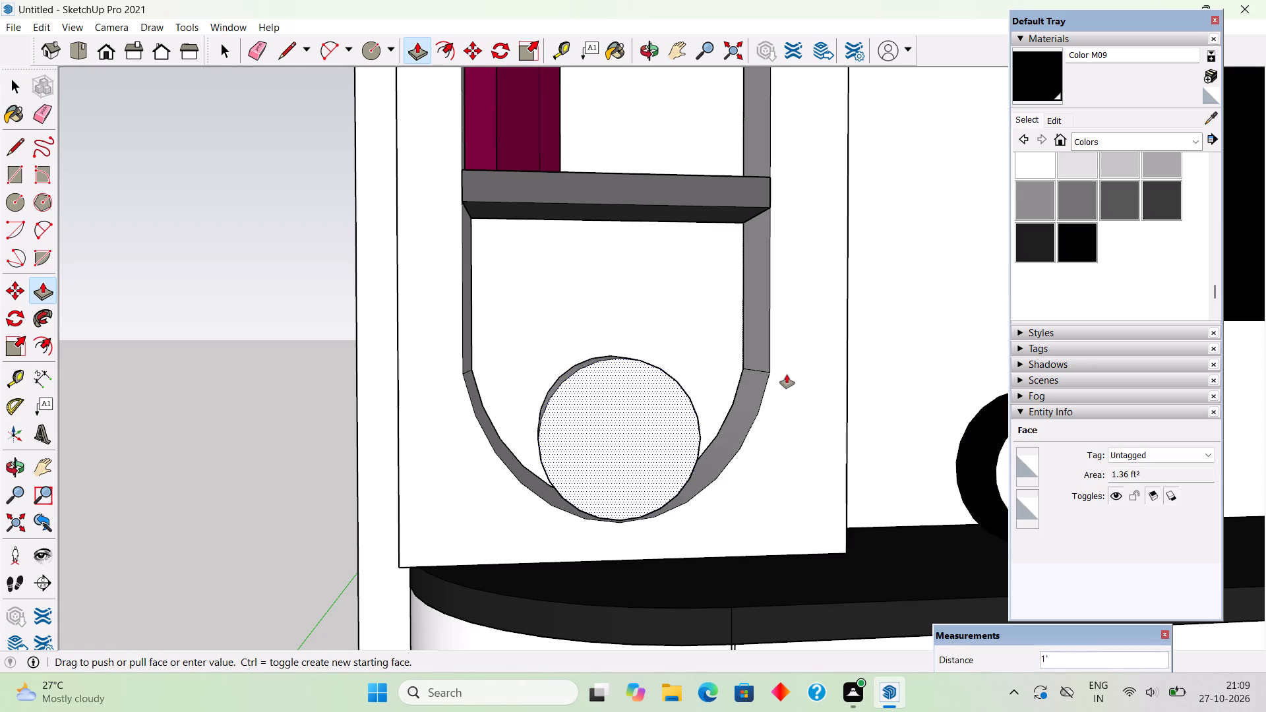
pyautogui.press('space')
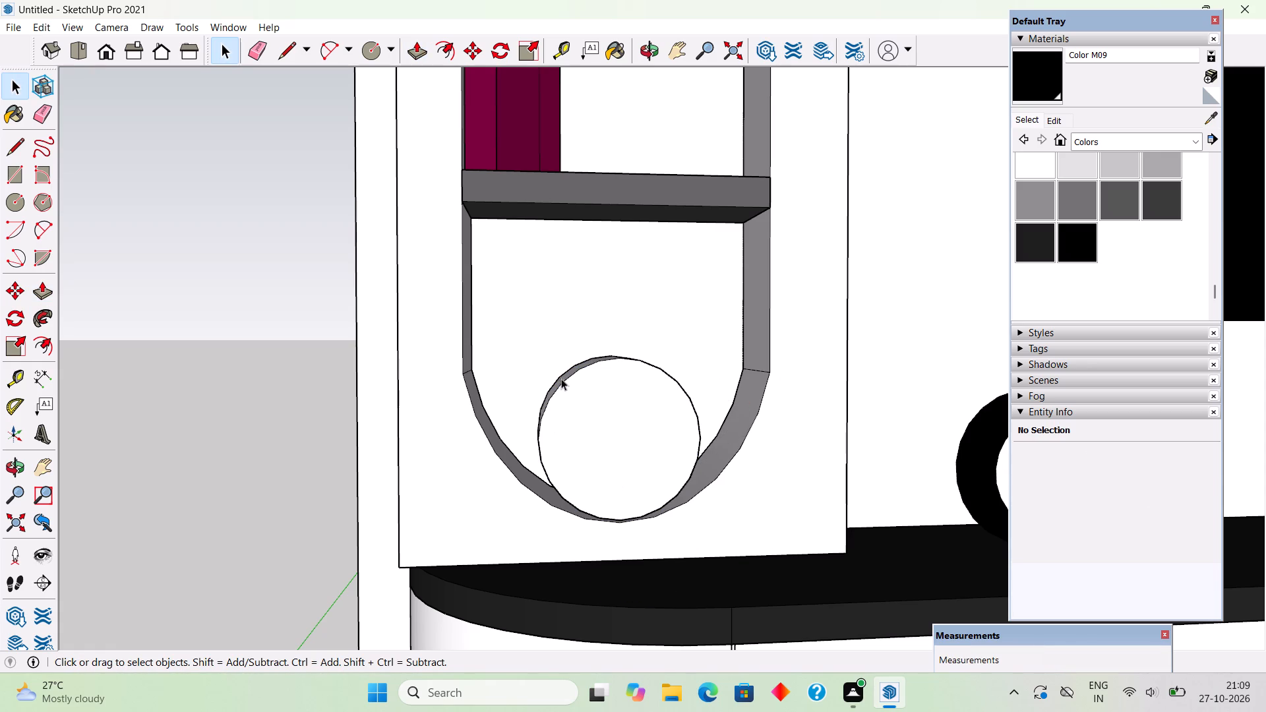
# Draw an arc with a bulge of about 1 5/16" from the left edge of the cylinder's front face inward.
pyautogui.press('a')
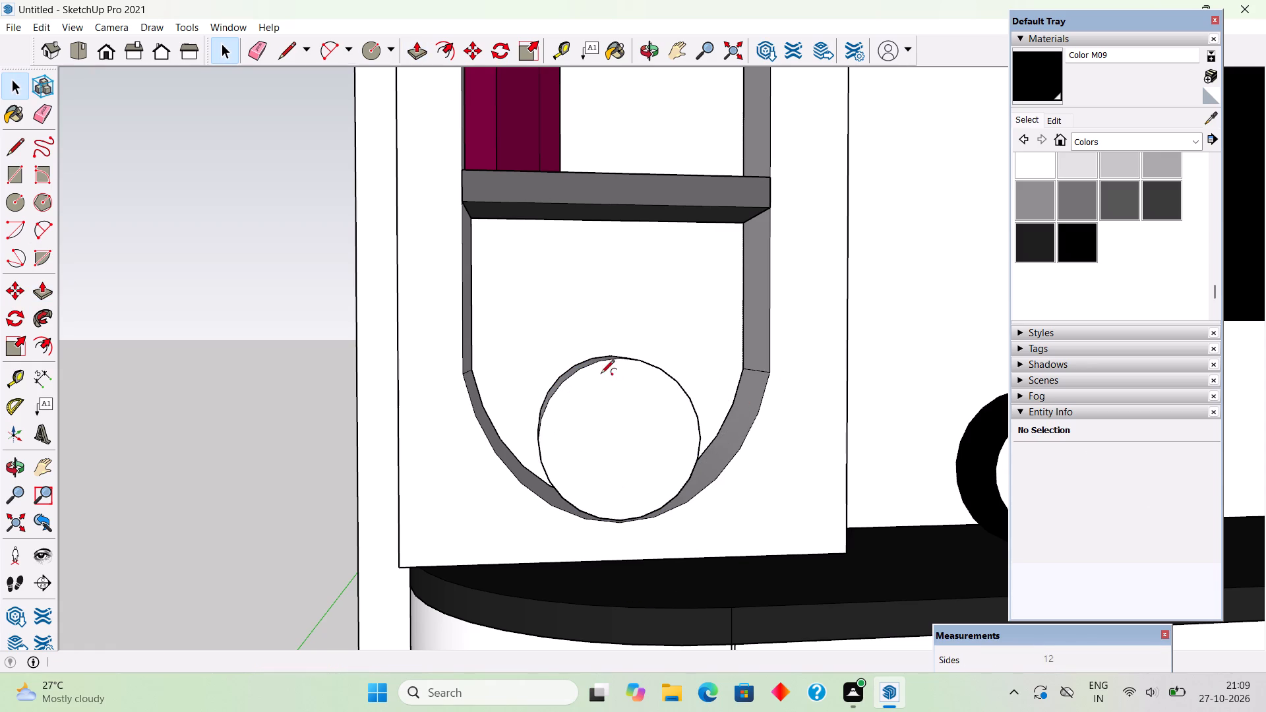
pyautogui.click(539, 442)
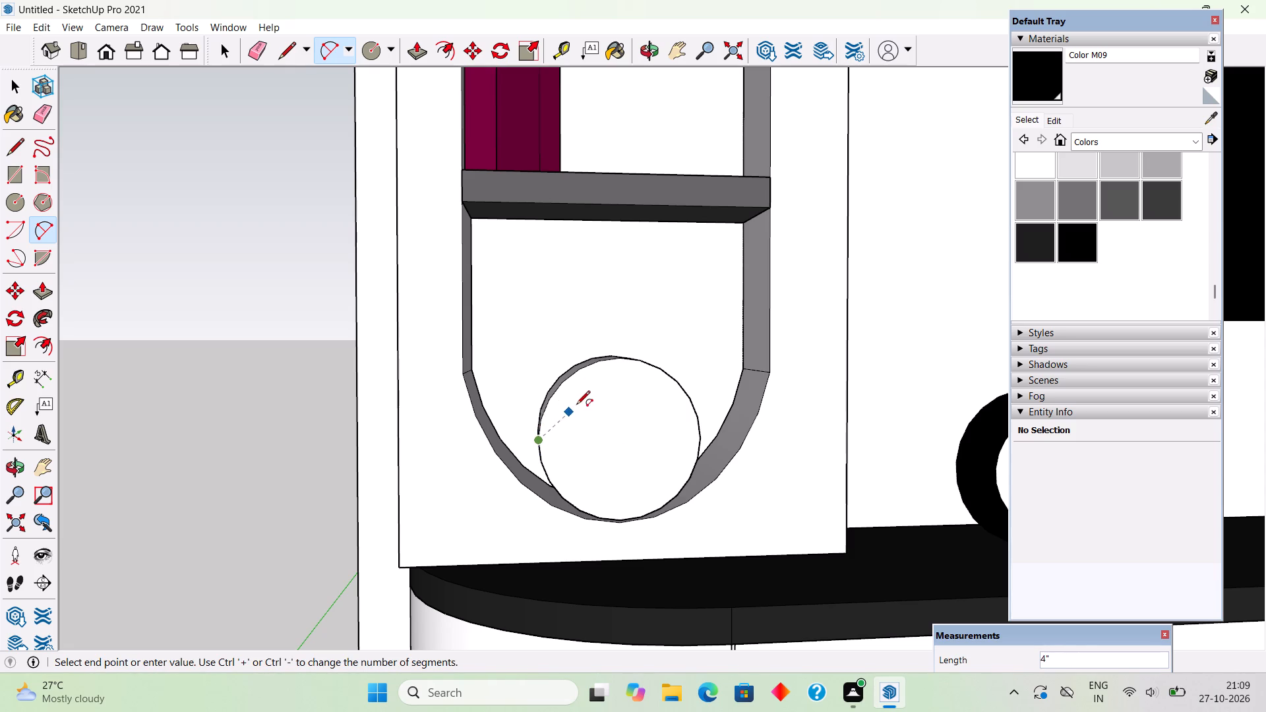
pyautogui.click(584, 400)
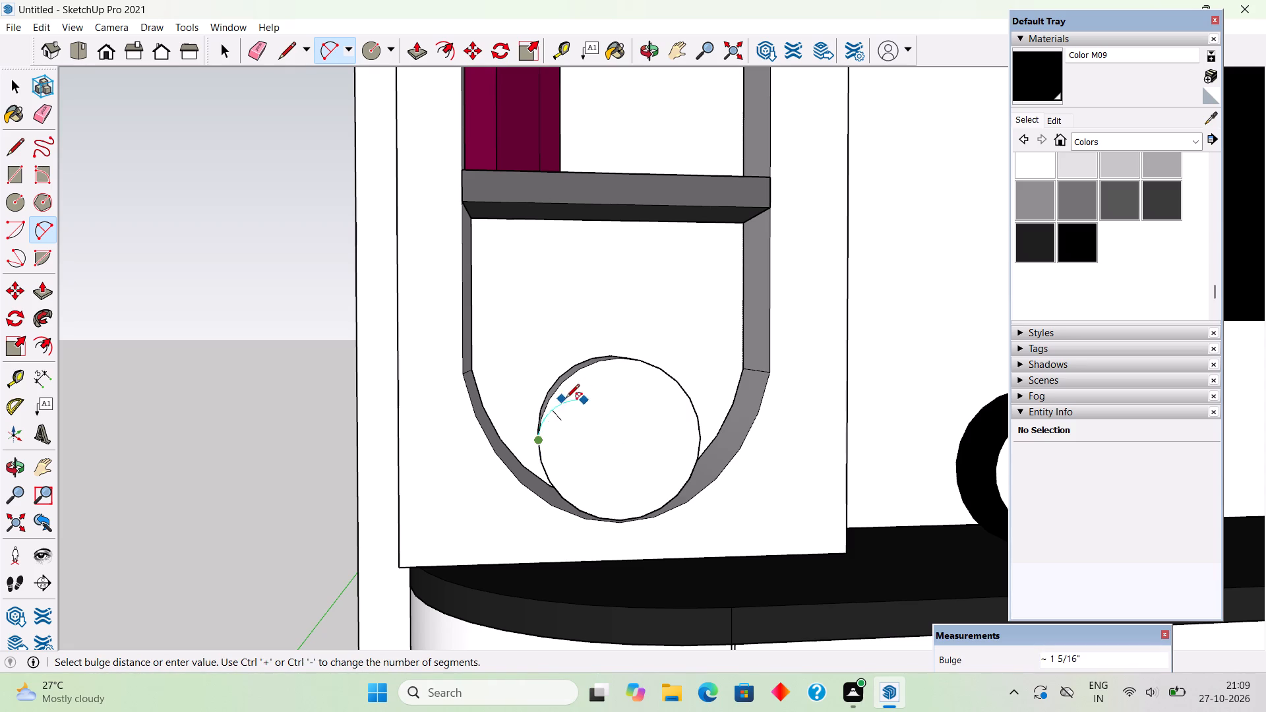
pyautogui.scroll(5, 574, 410)
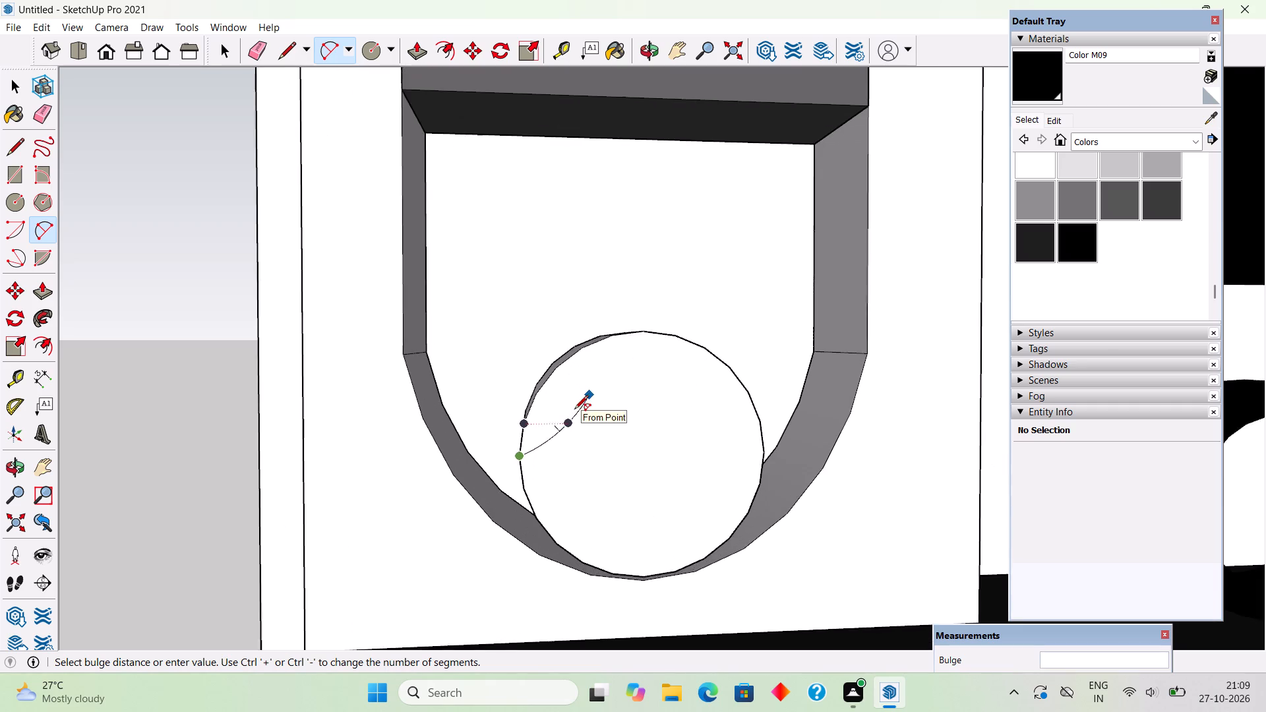
pyautogui.click(559, 402)
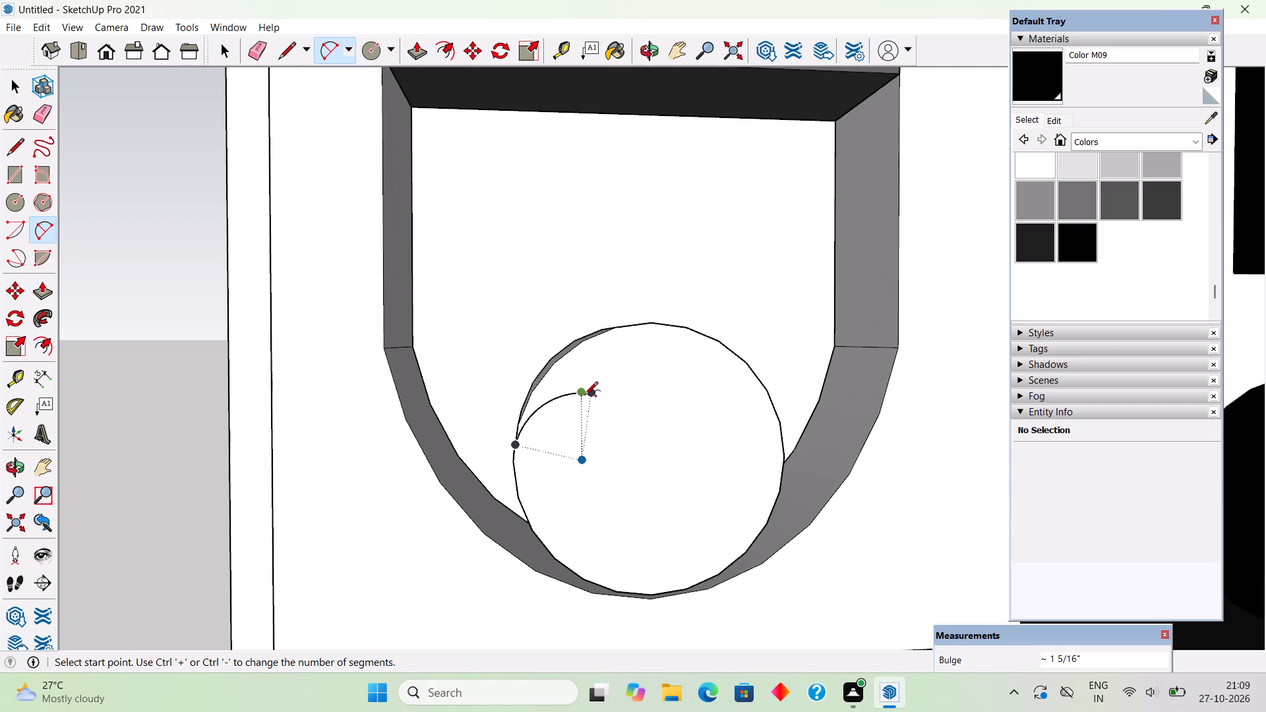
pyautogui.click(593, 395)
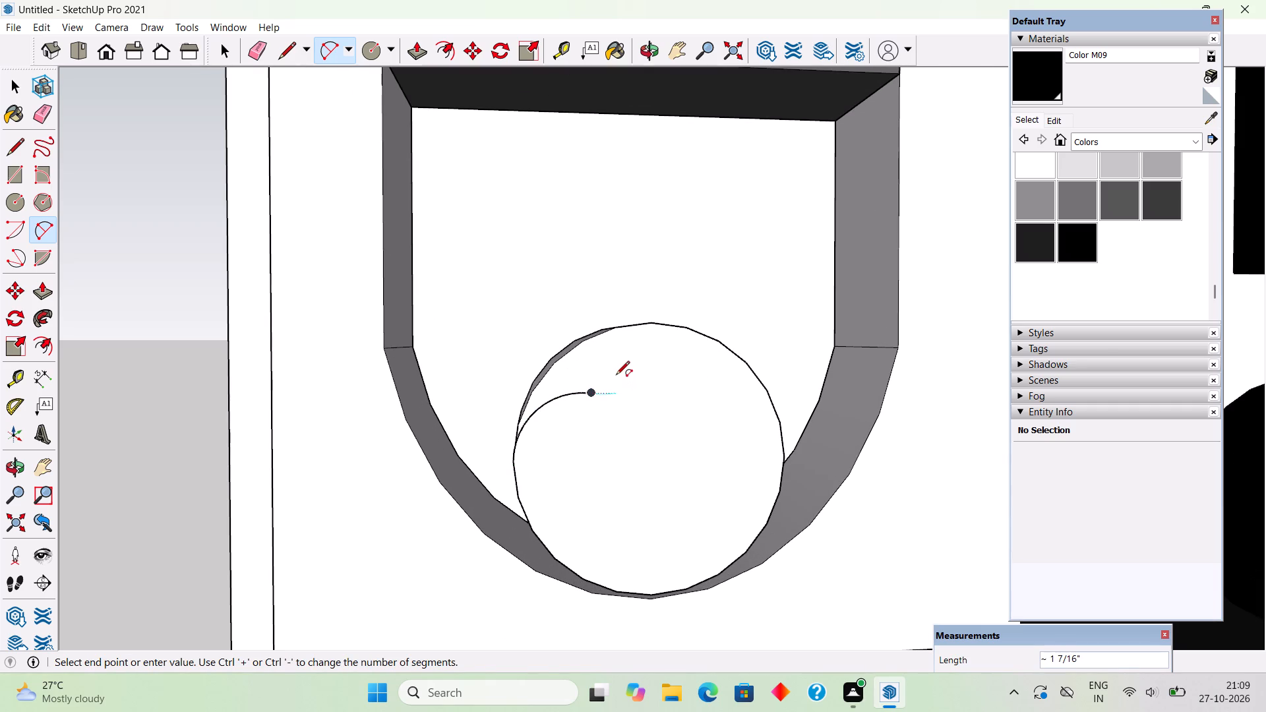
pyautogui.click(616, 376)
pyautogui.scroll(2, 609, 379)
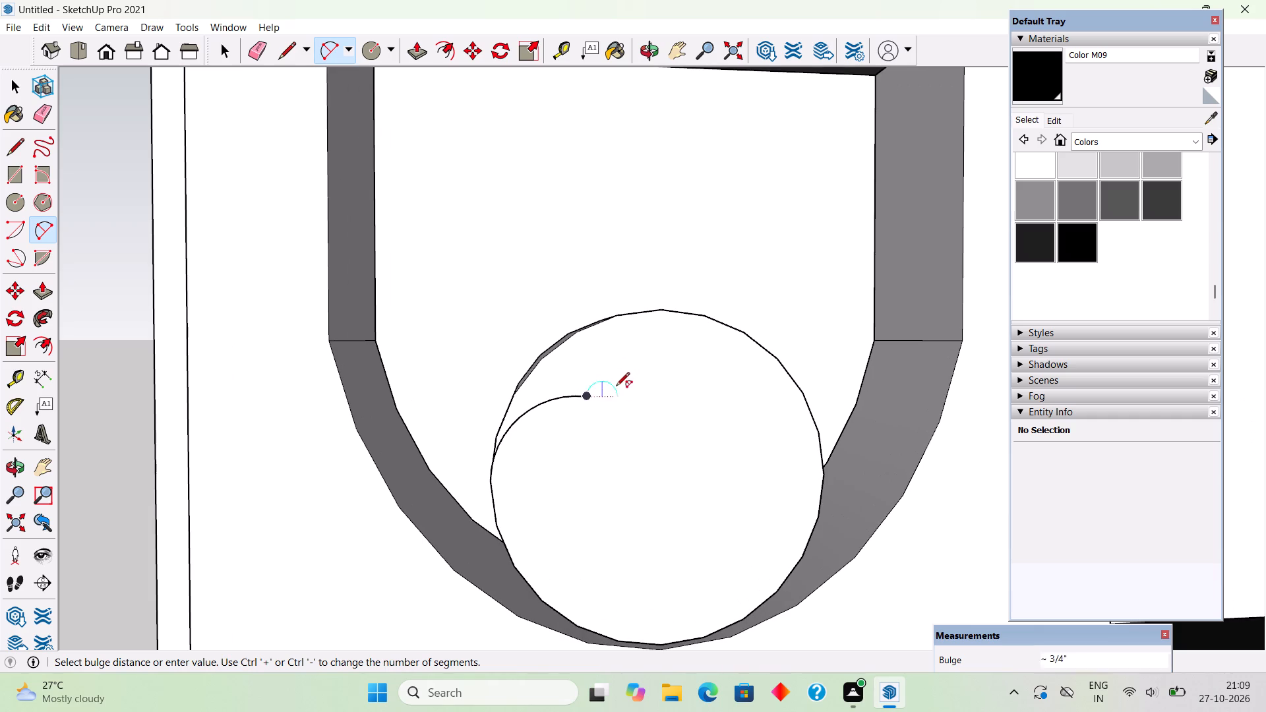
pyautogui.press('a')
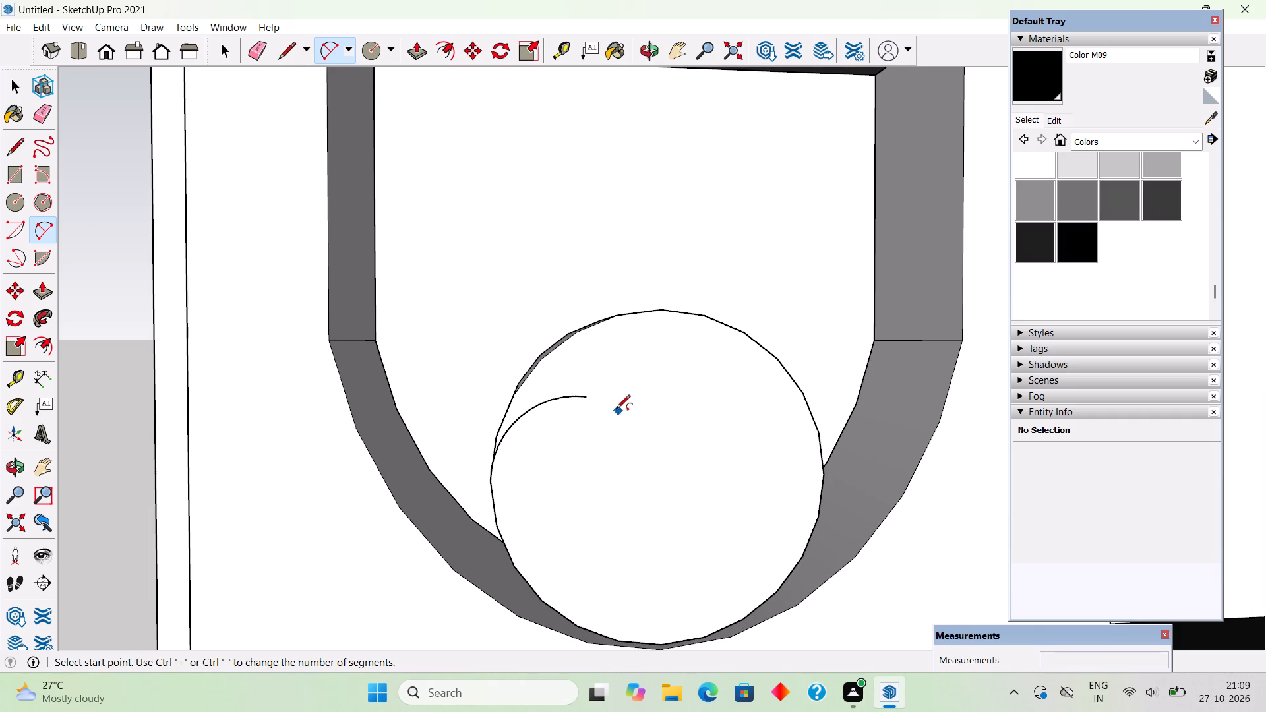
# Continue the curve with an arc bulging about 5/8", plus another about 2 1/8" long up to the face's upper rim.
pyautogui.click(588, 397)
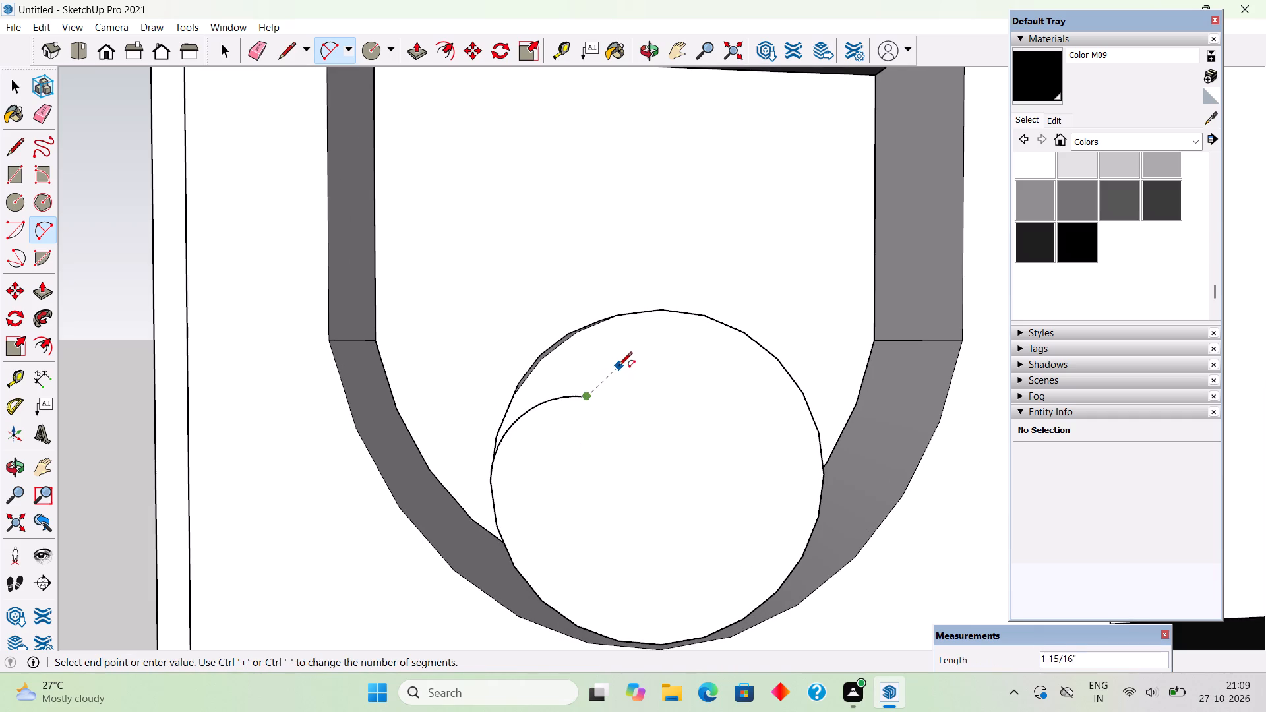
pyautogui.click(624, 360)
pyautogui.click(630, 384)
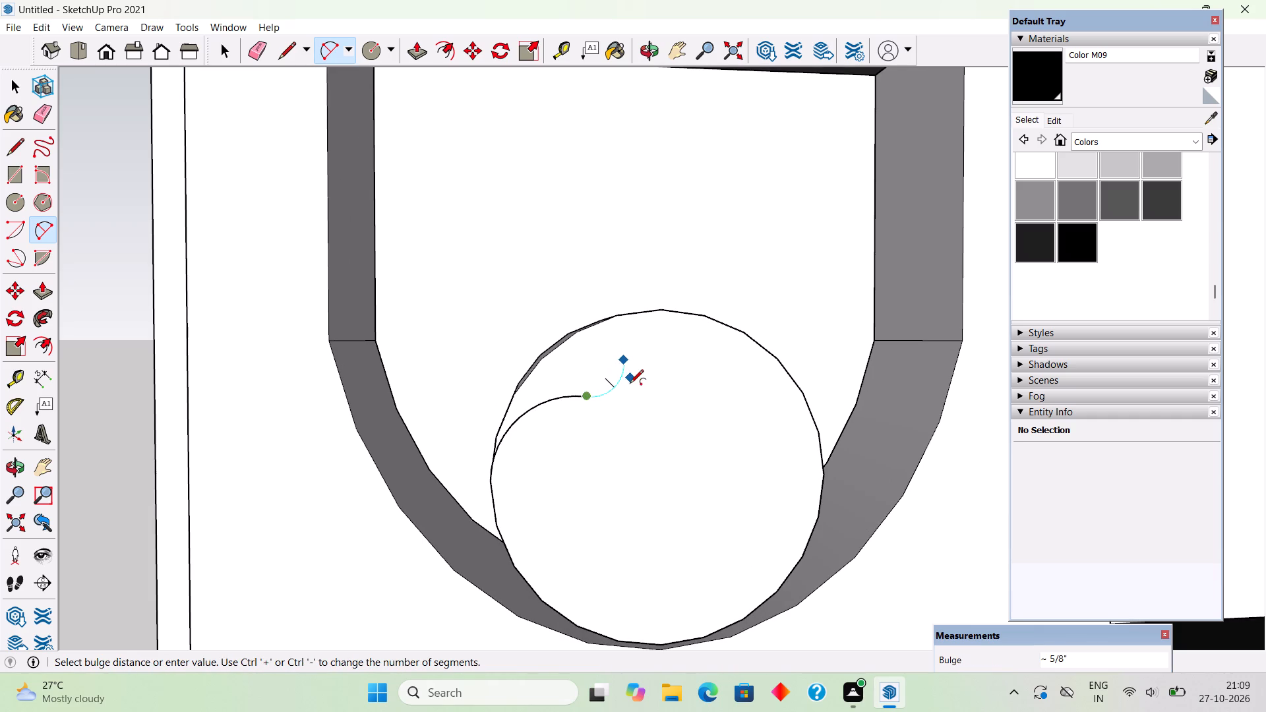
pyautogui.click(624, 362)
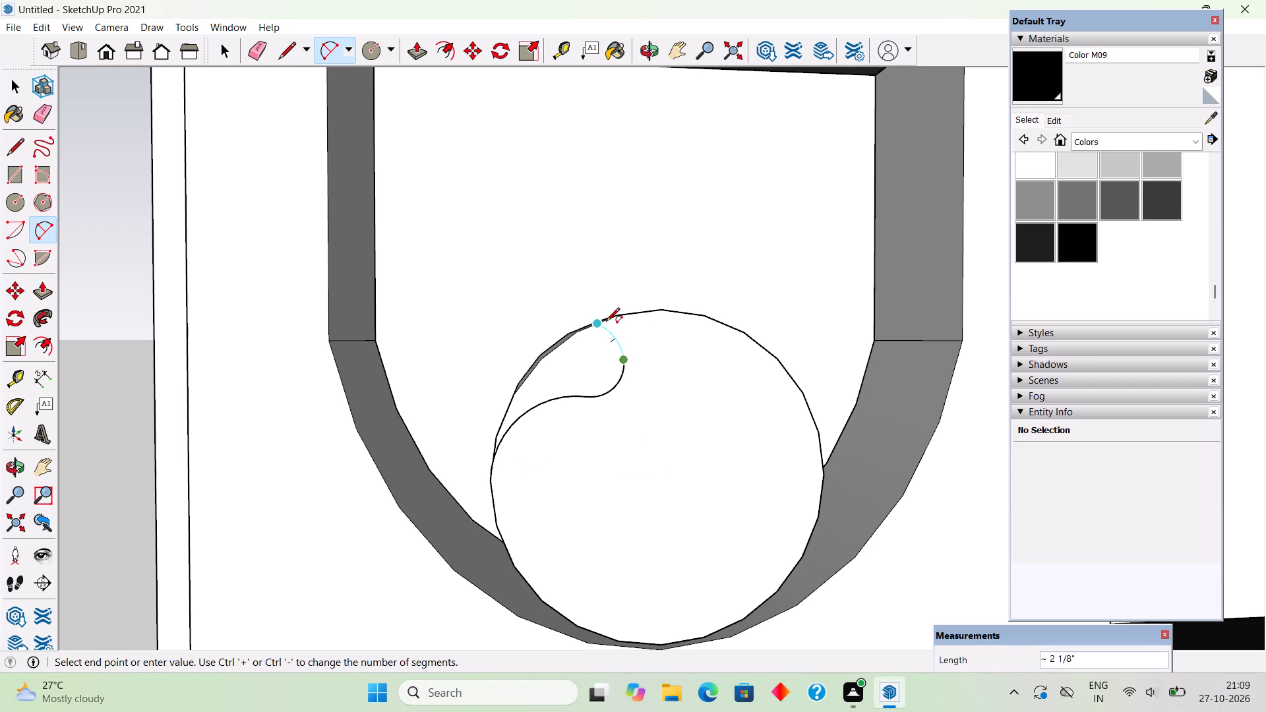
pyautogui.click(606, 322)
pyautogui.click(606, 322)
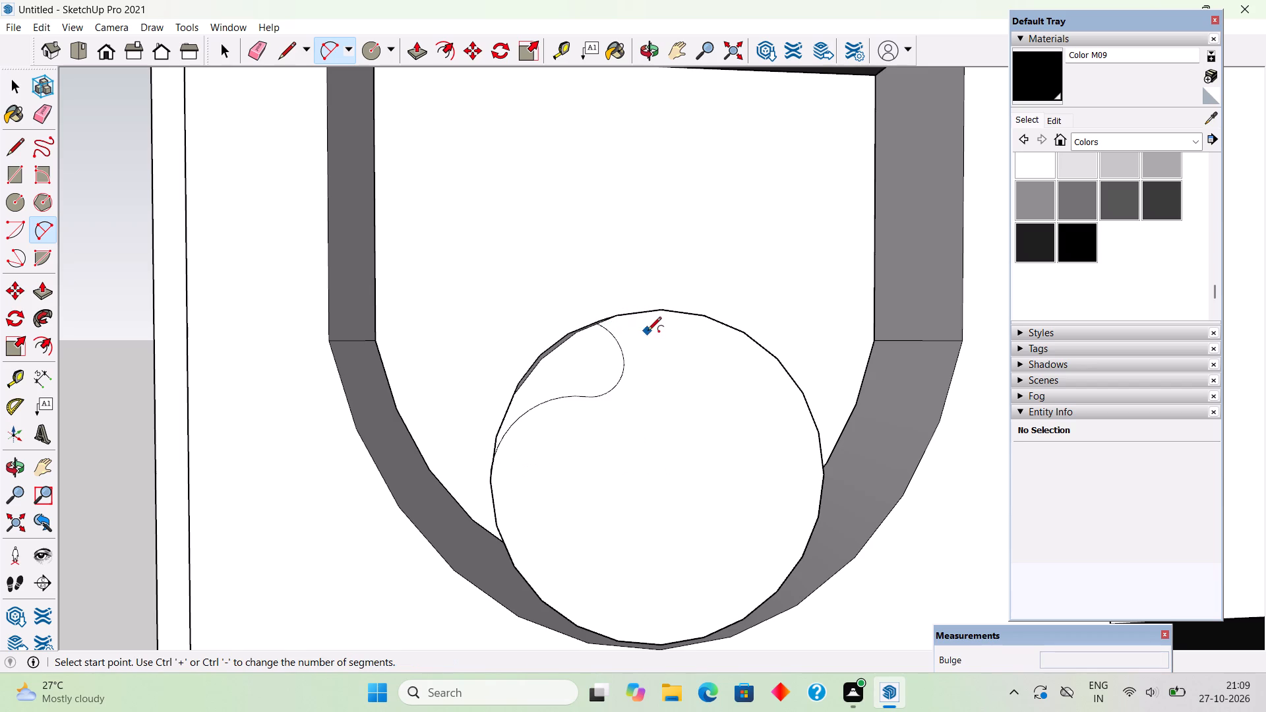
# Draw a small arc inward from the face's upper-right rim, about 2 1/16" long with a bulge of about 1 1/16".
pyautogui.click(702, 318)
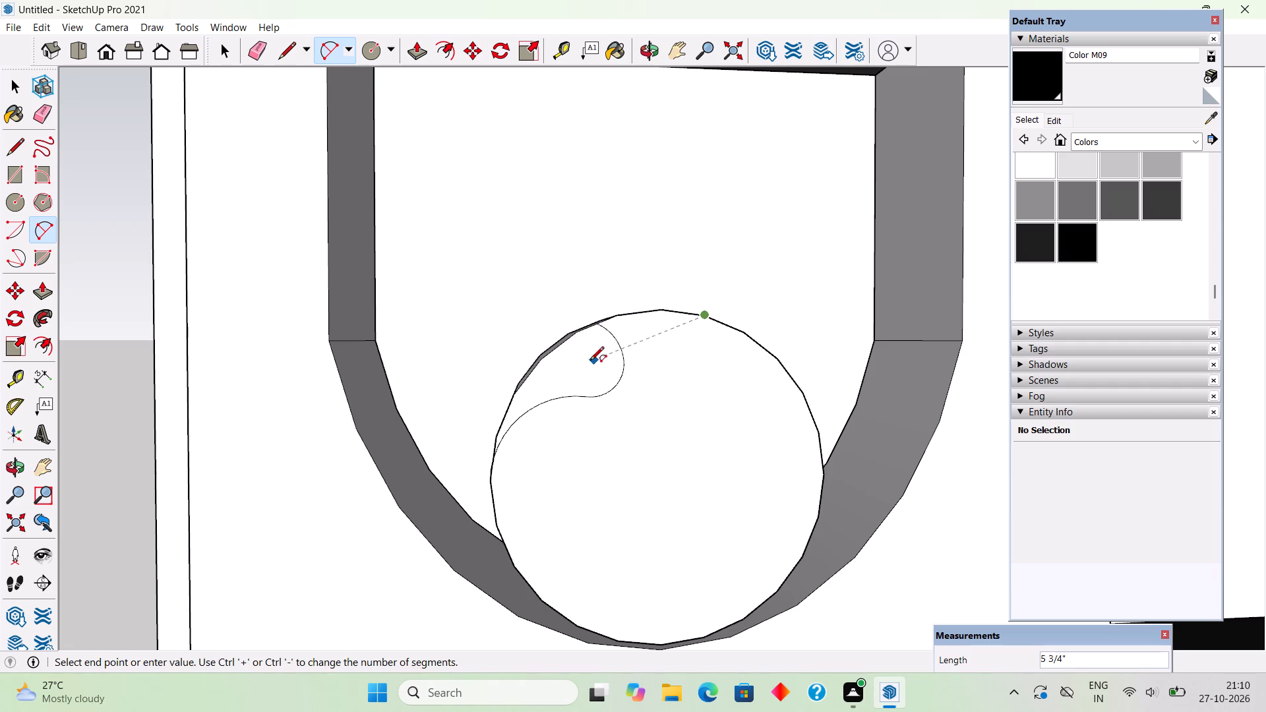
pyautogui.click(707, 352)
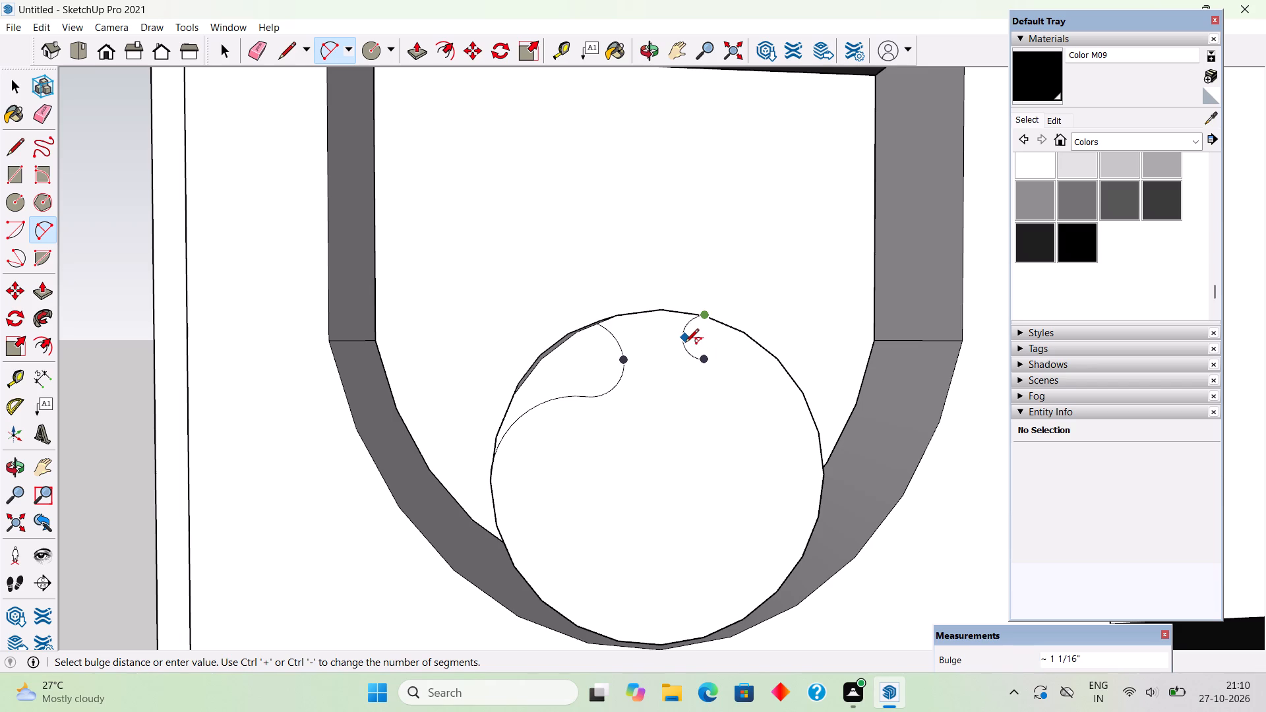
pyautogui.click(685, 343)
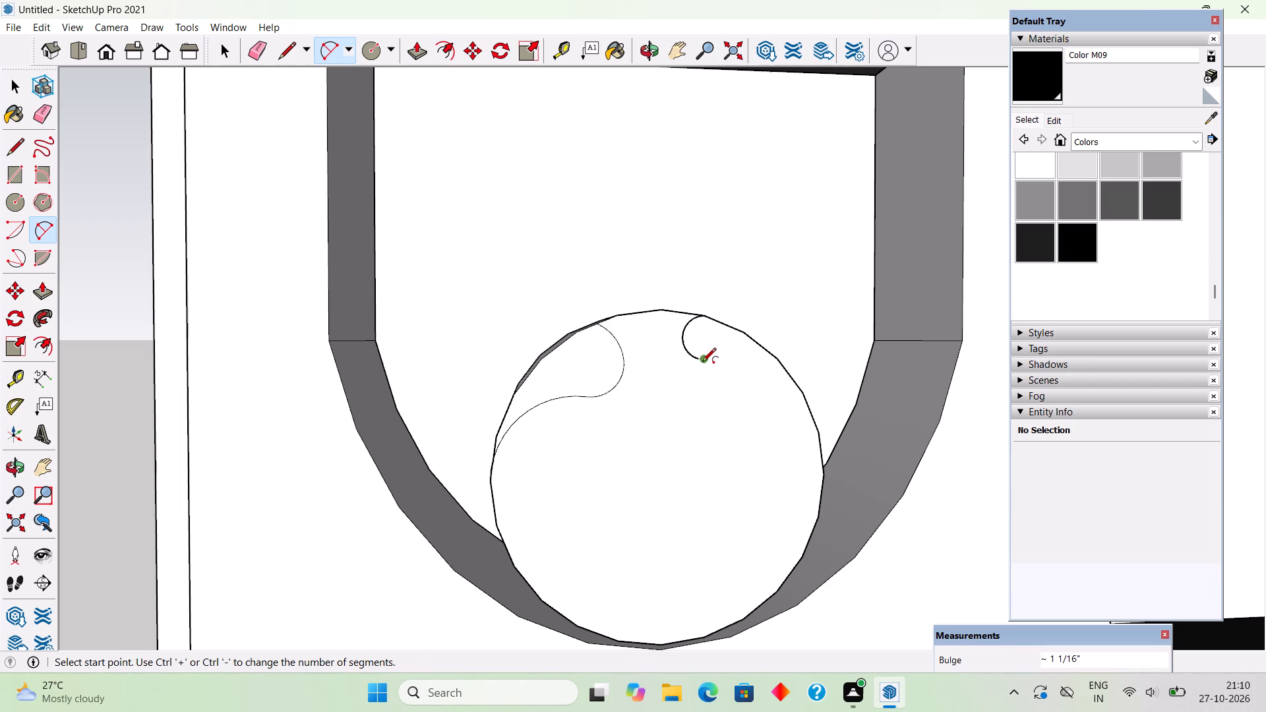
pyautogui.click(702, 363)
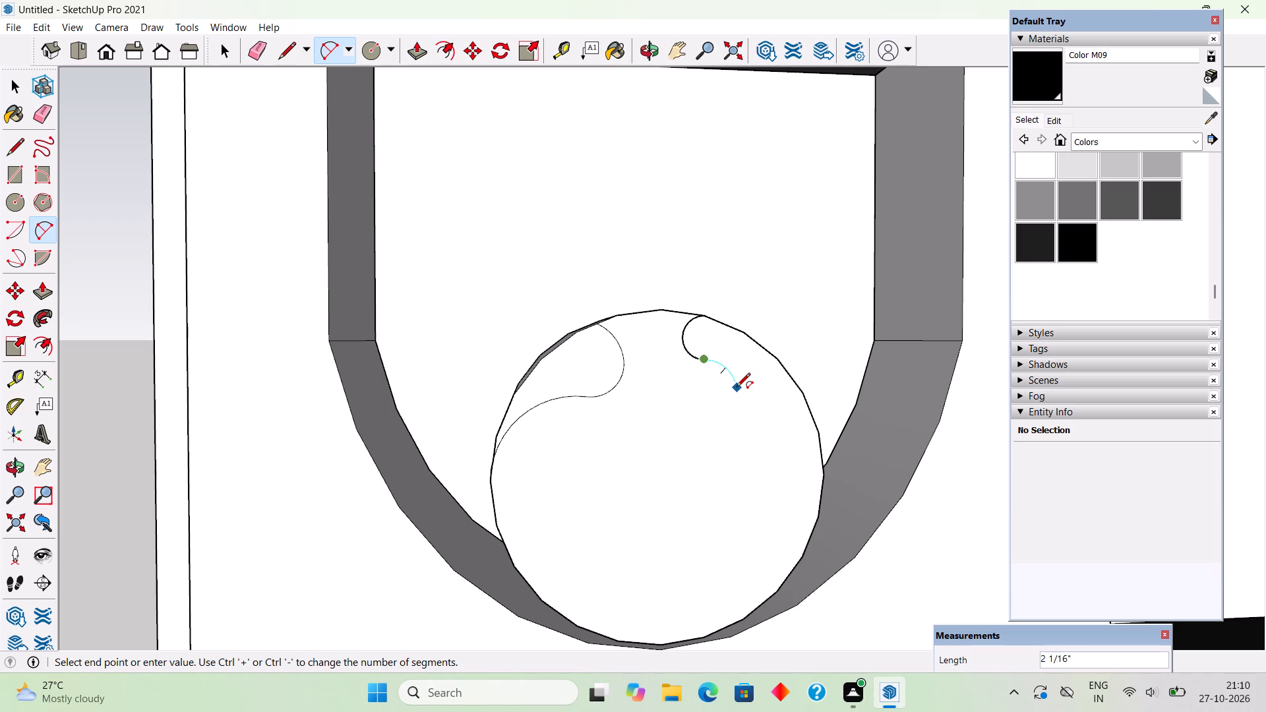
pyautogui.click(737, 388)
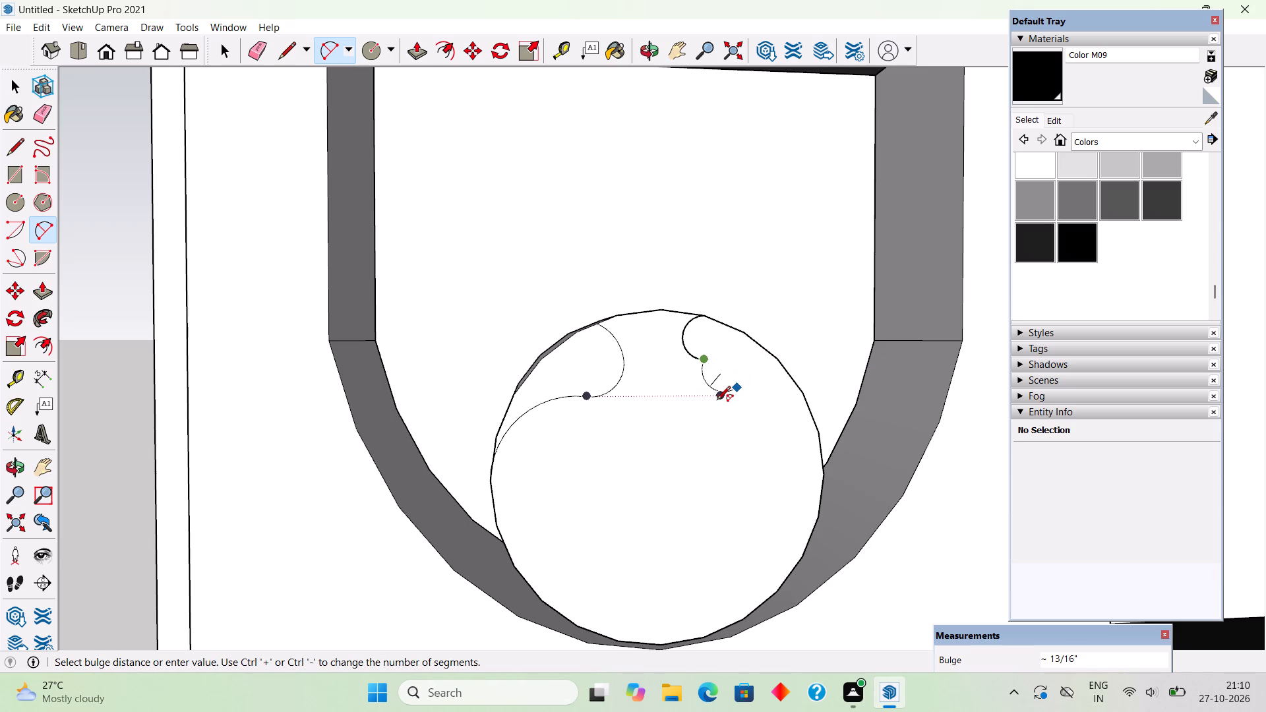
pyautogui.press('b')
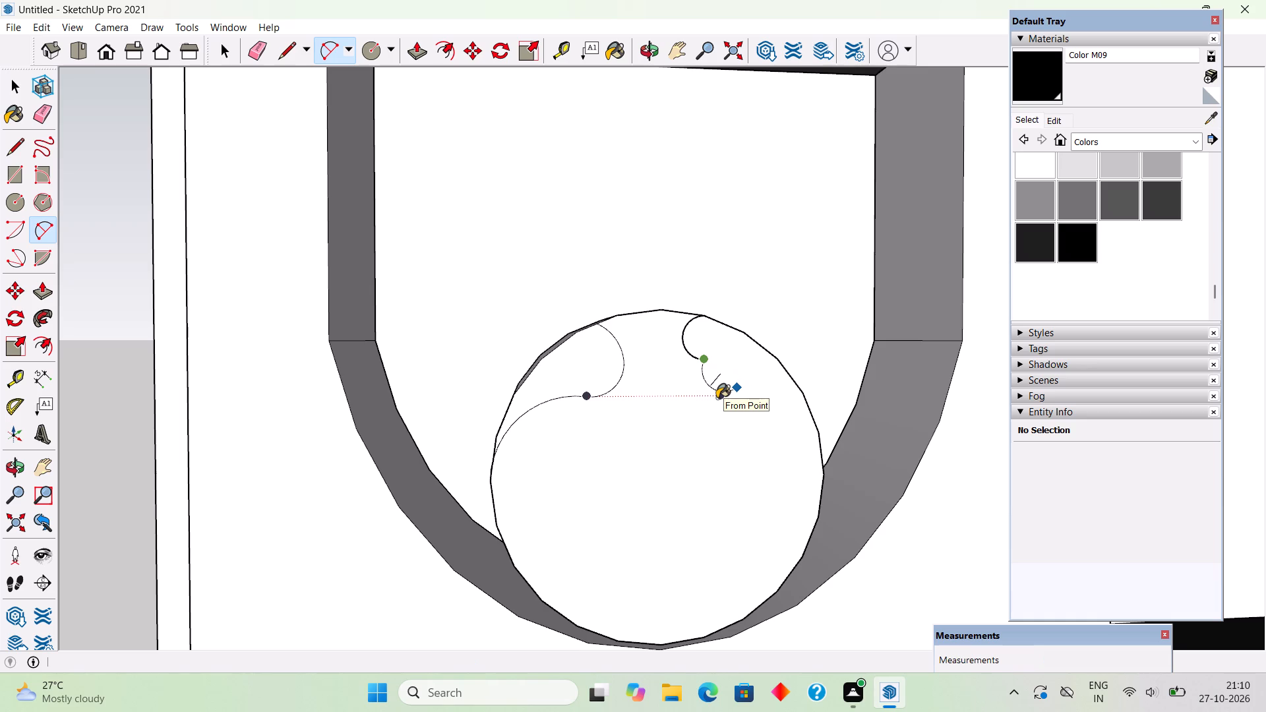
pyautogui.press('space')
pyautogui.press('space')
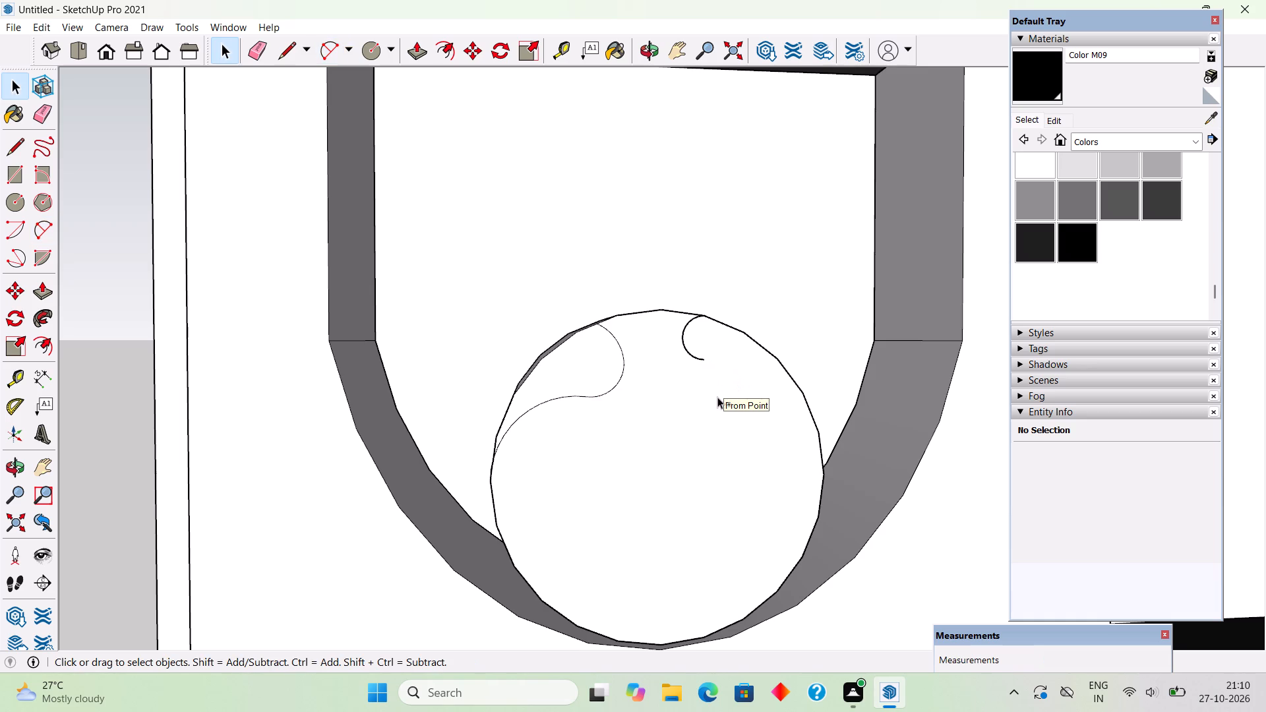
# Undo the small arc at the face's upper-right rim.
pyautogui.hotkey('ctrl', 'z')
# Draw a small arc straight down from the face's upper-right rim, about 1 3/4" long with a bulge of about 7/8".
pyautogui.scroll(4, 596, 376)
pyautogui.moveTo(663, 403); pyautogui.dragTo(739, 346, button='middle')
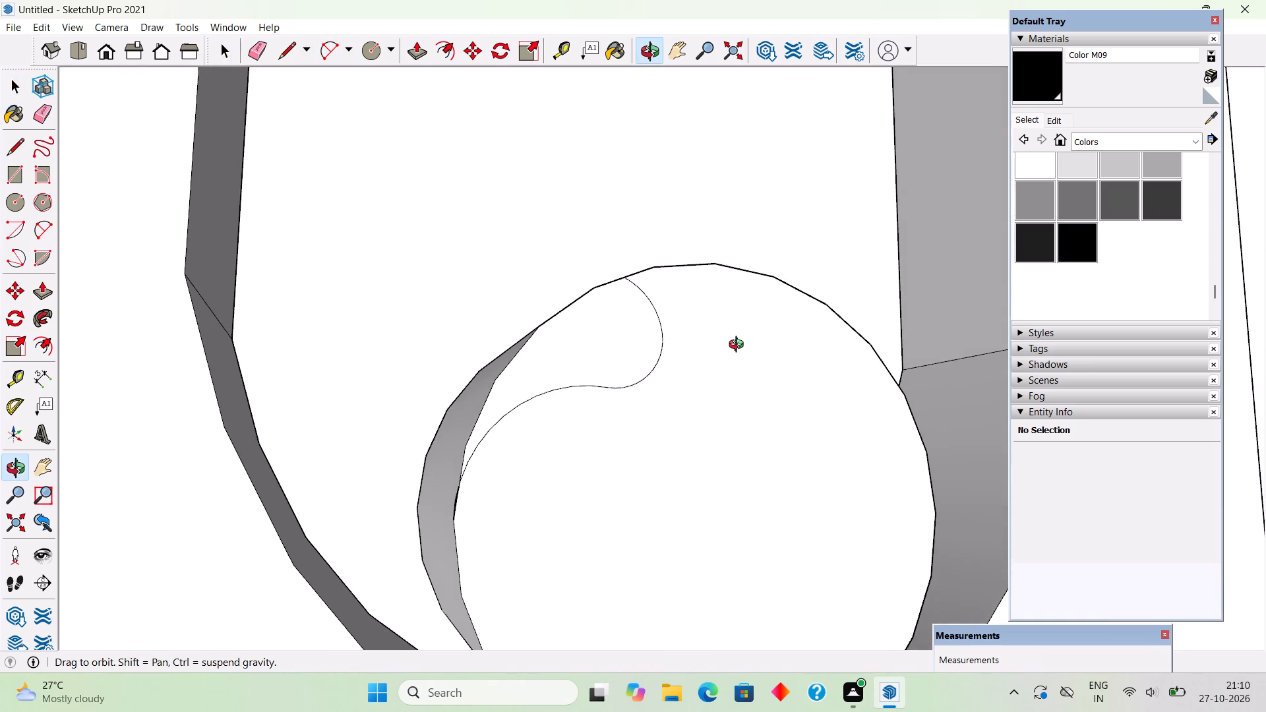
pyautogui.moveTo(739, 346); pyautogui.dragTo(737, 342, button='middle')
pyautogui.click(645, 295)
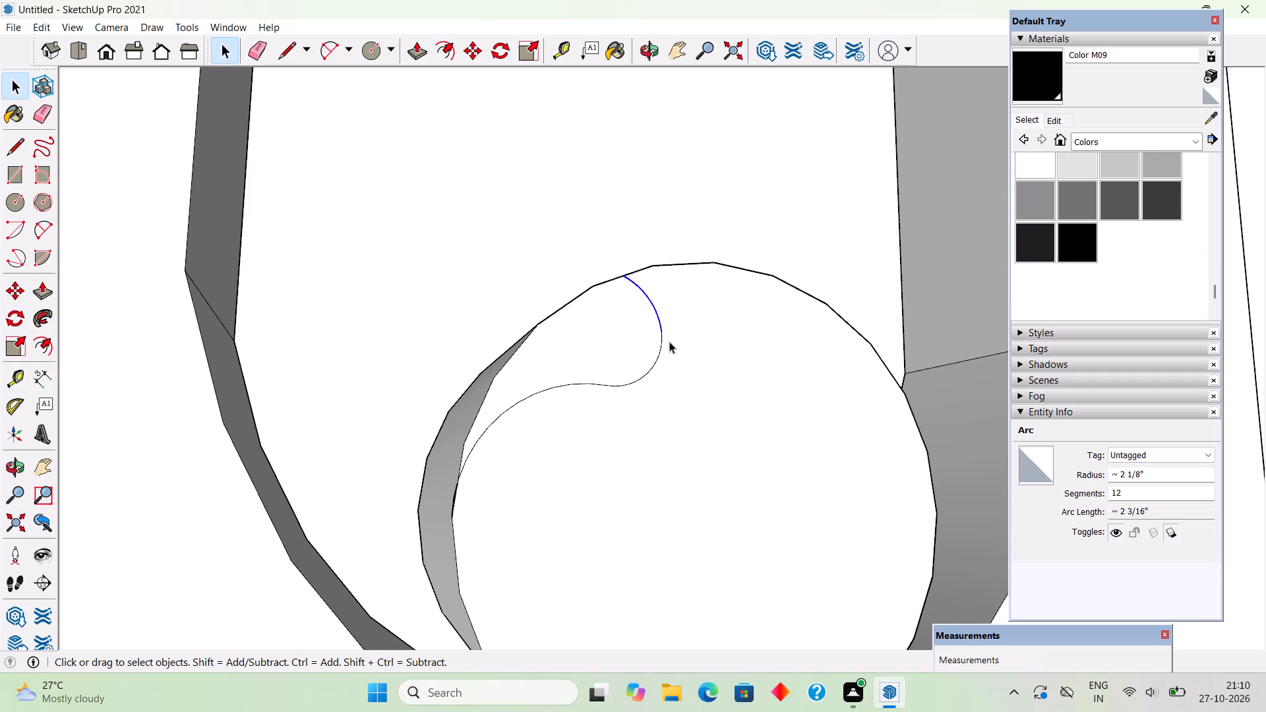
pyautogui.press('a')
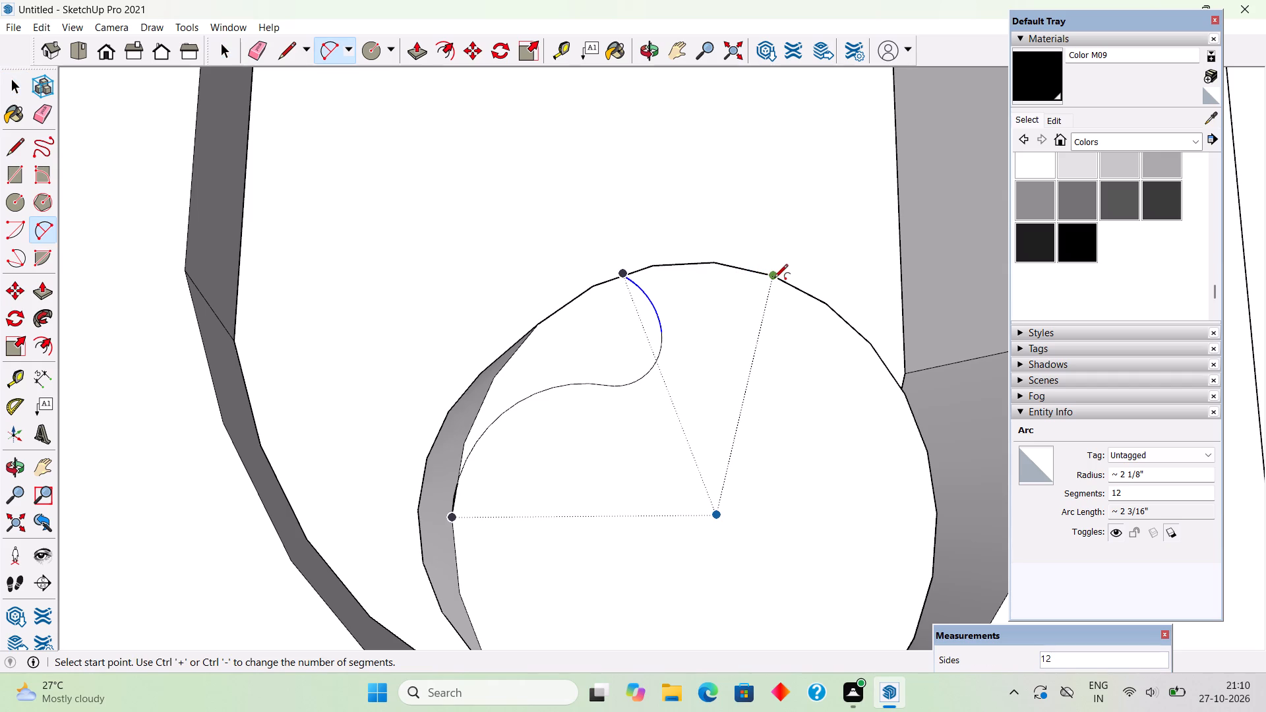
pyautogui.click(774, 279)
pyautogui.click(756, 328)
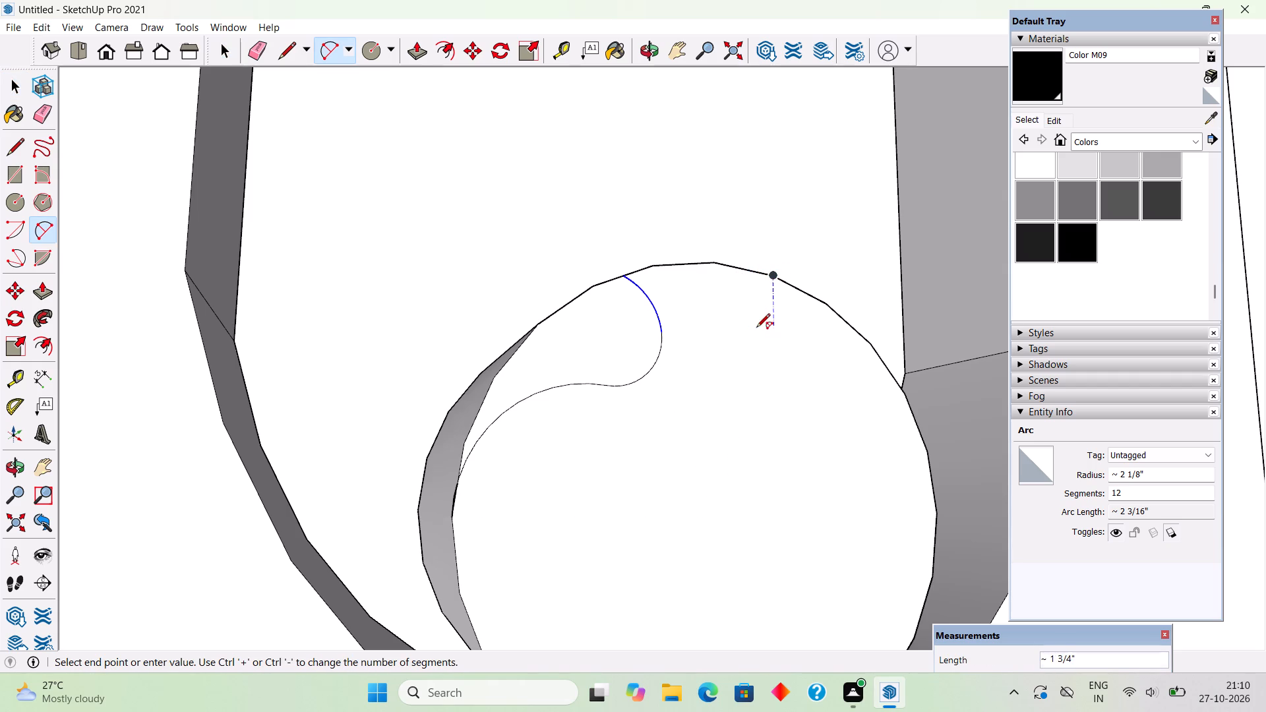
pyautogui.scroll(-1, 742, 368)
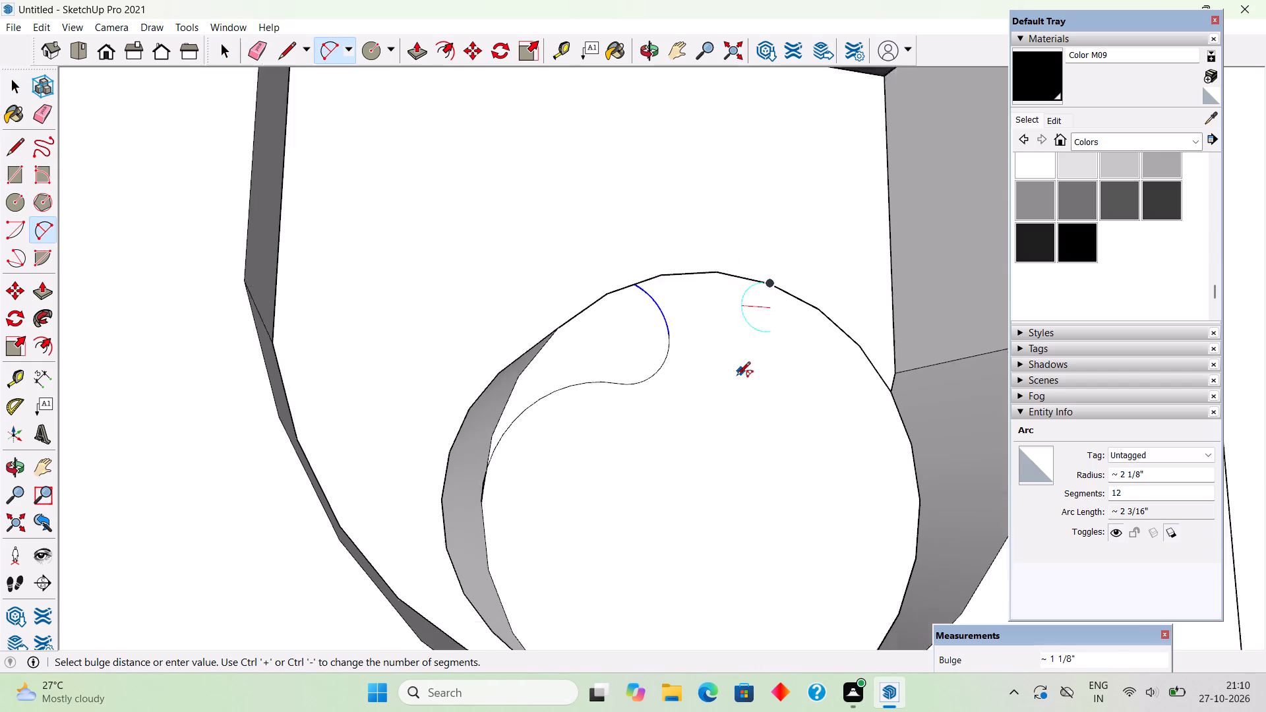
pyautogui.moveTo(731, 382); pyautogui.dragTo(706, 421, button='middle')
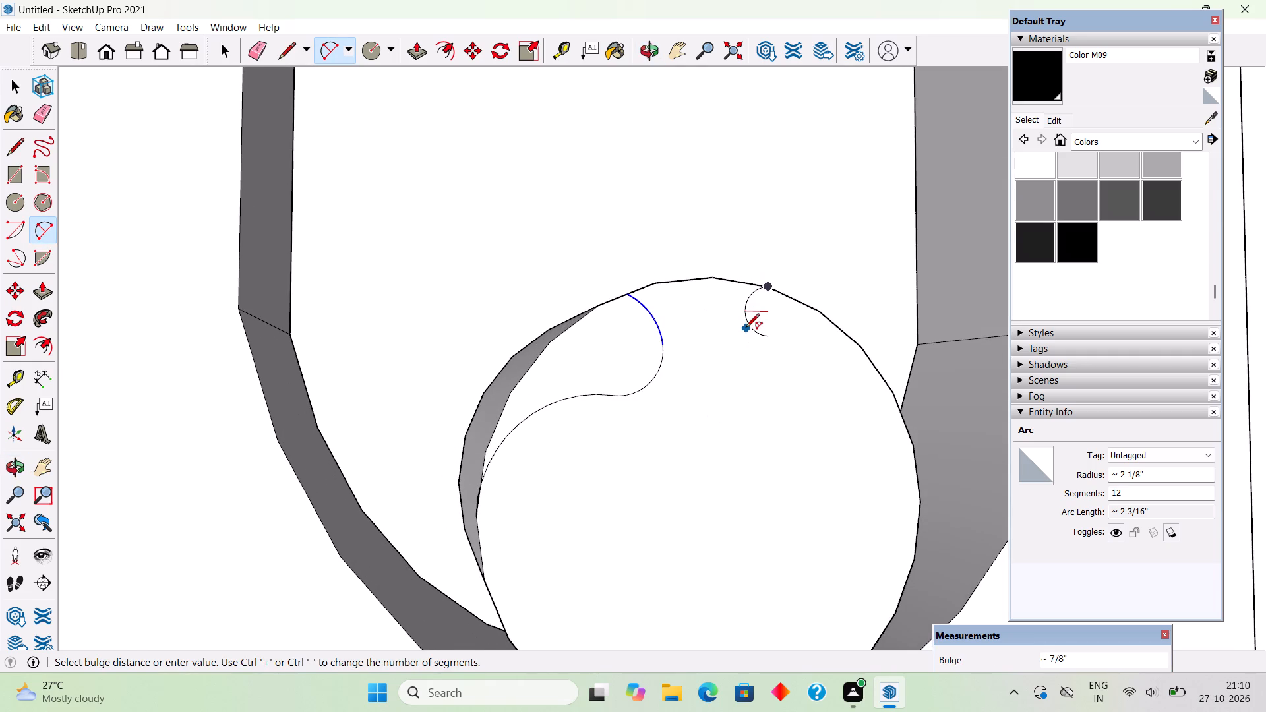
pyautogui.click(746, 328)
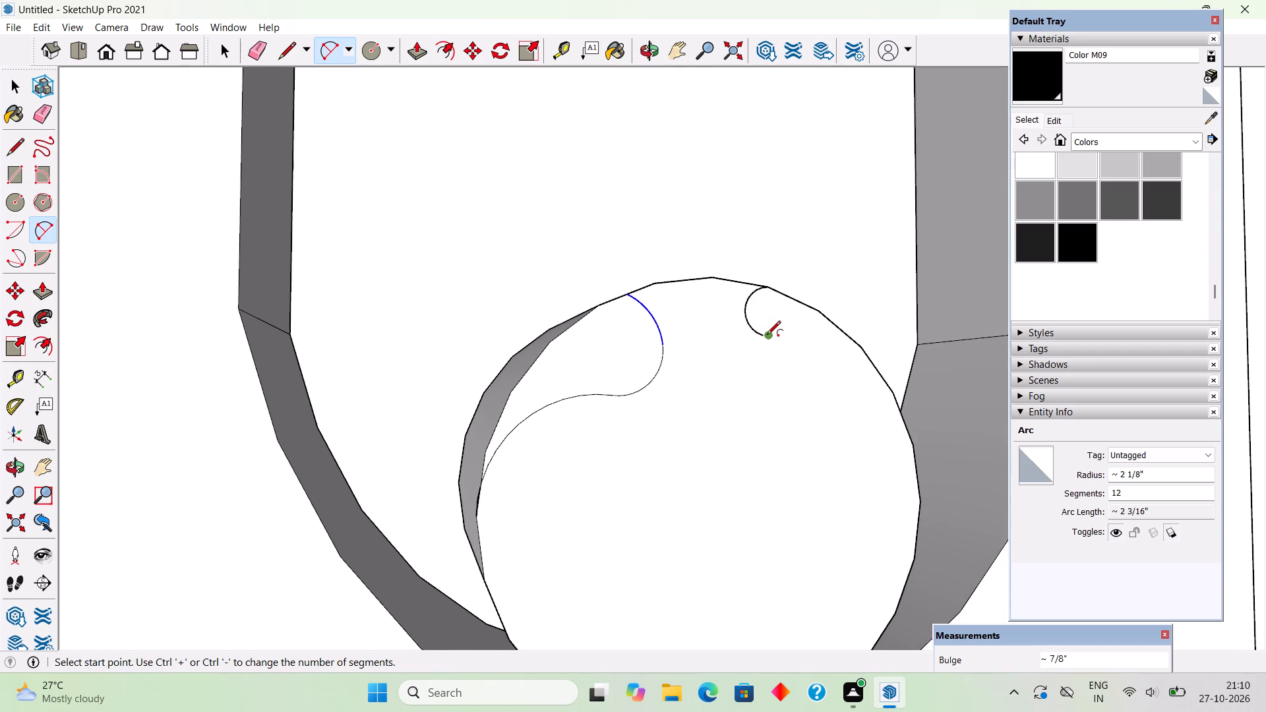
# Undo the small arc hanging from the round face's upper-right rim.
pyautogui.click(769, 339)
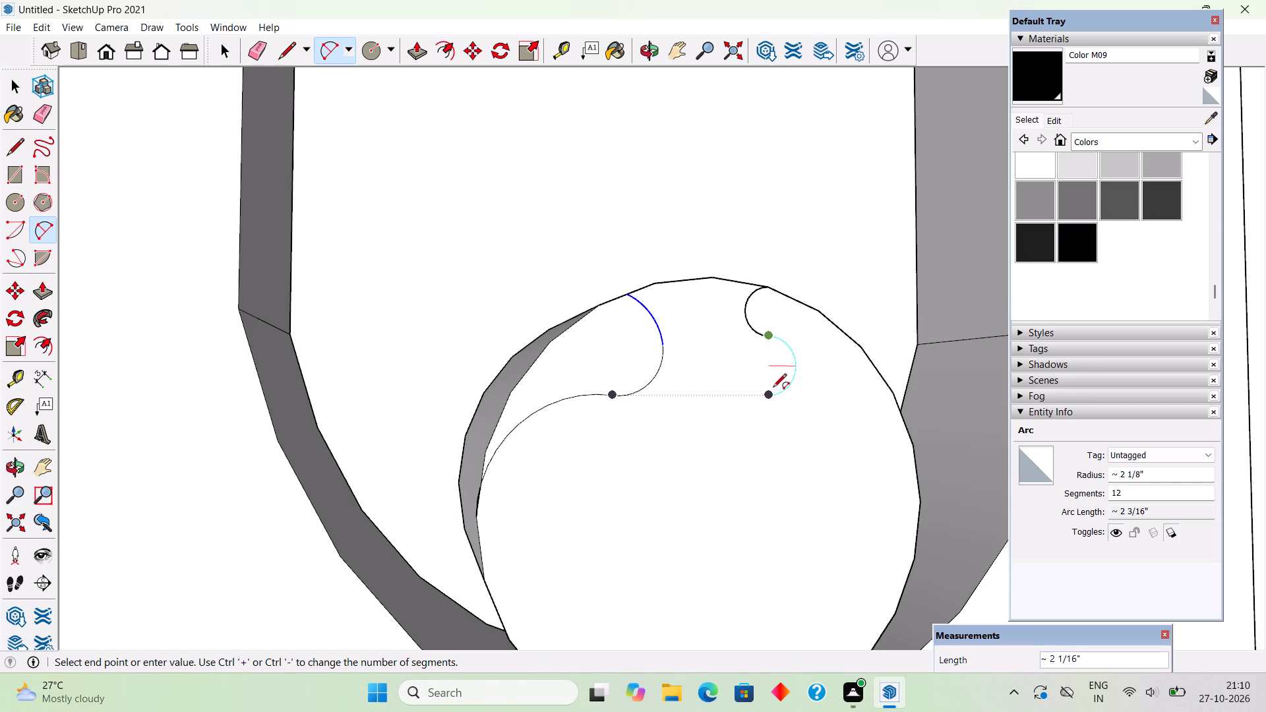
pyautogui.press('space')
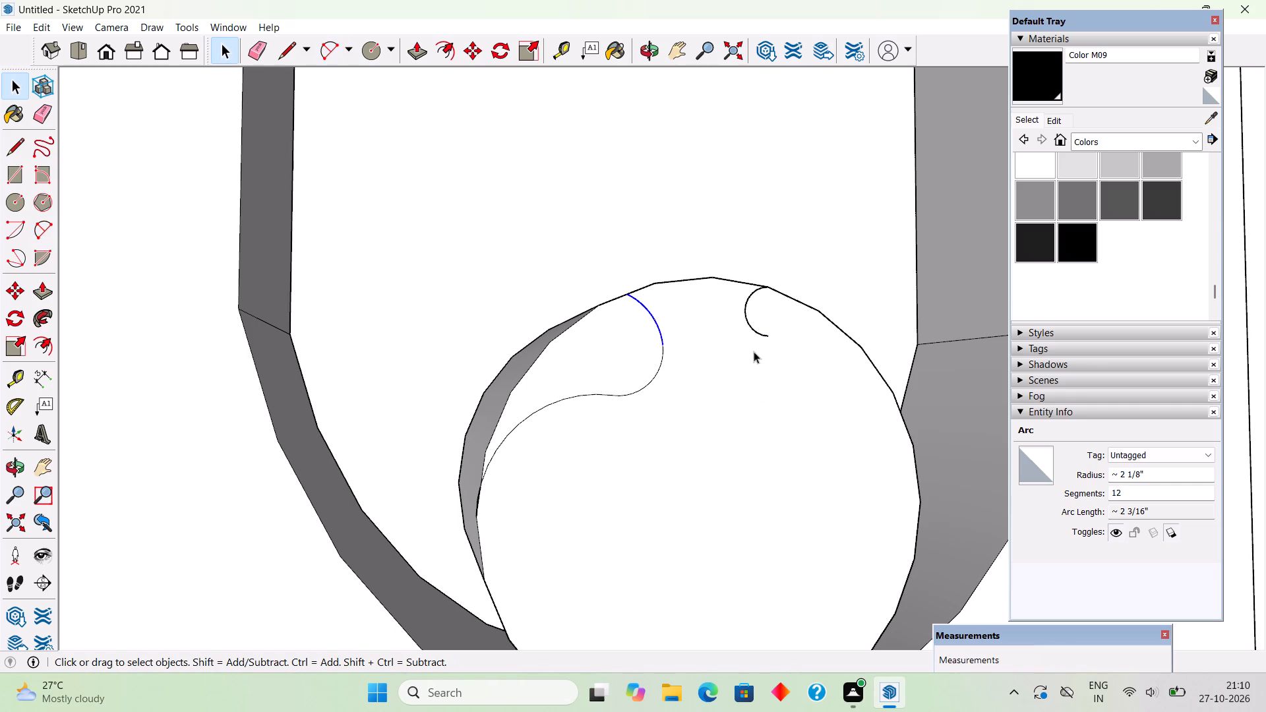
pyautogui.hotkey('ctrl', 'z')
# Push the teardrop-shaped area at the round ornament's upper-left edge back through its full depth to cut a curved notch.
pyautogui.scroll(-9, 679, 276)
pyautogui.moveTo(642, 375); pyautogui.dragTo(487, 453, button='middle')
pyautogui.scroll(2, 698, 415)
pyautogui.click(603, 321)
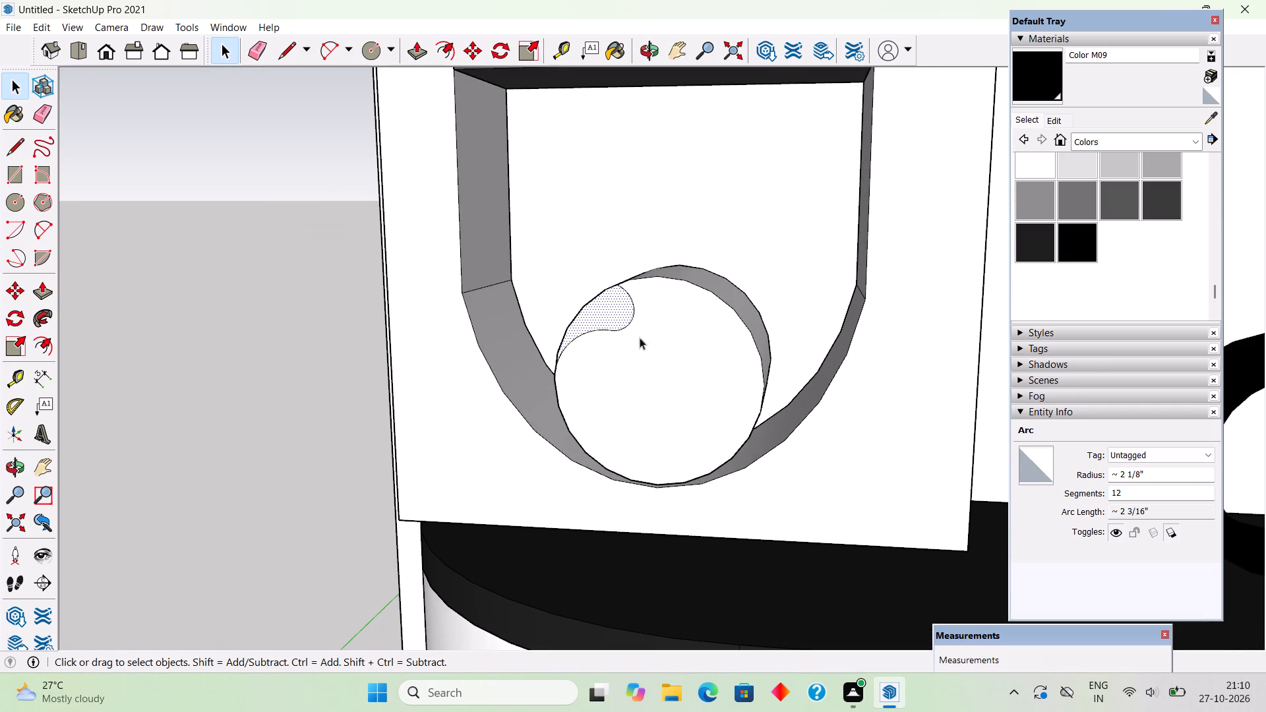
pyautogui.moveTo(647, 341); pyautogui.dragTo(799, 375, button='middle')
pyautogui.press('p')
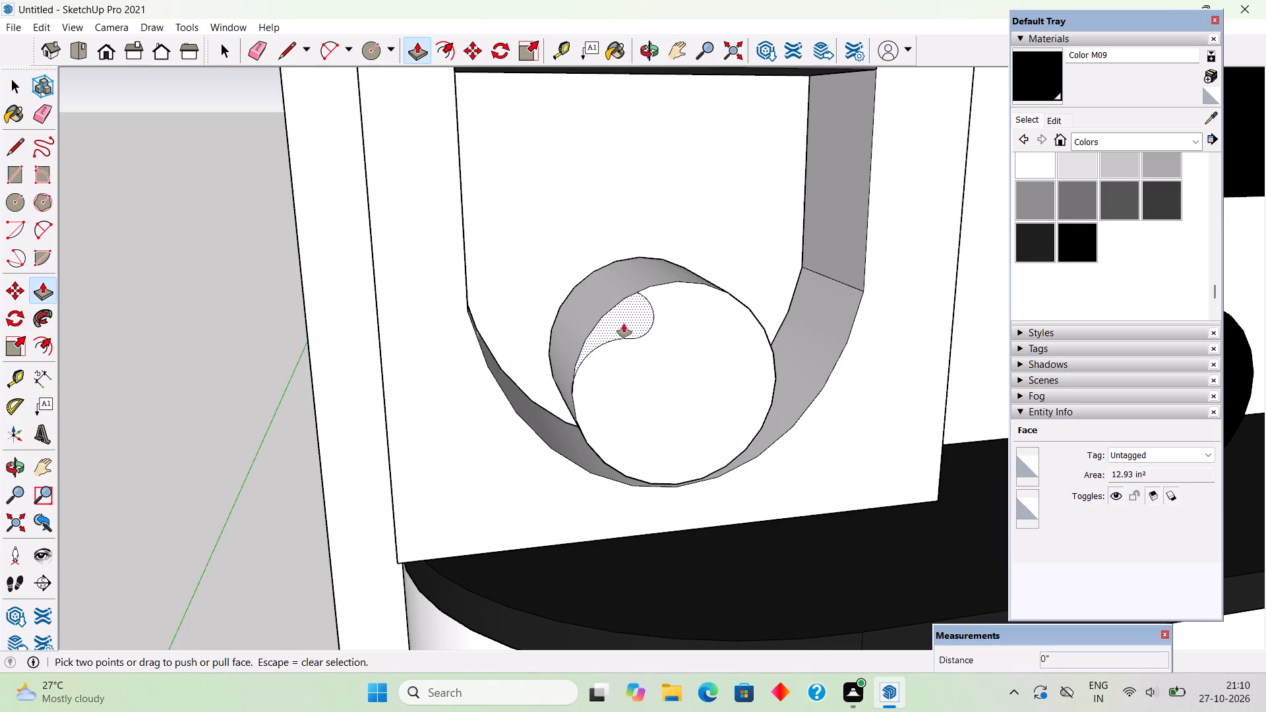
pyautogui.moveTo(624, 321); pyautogui.dragTo(586, 282)
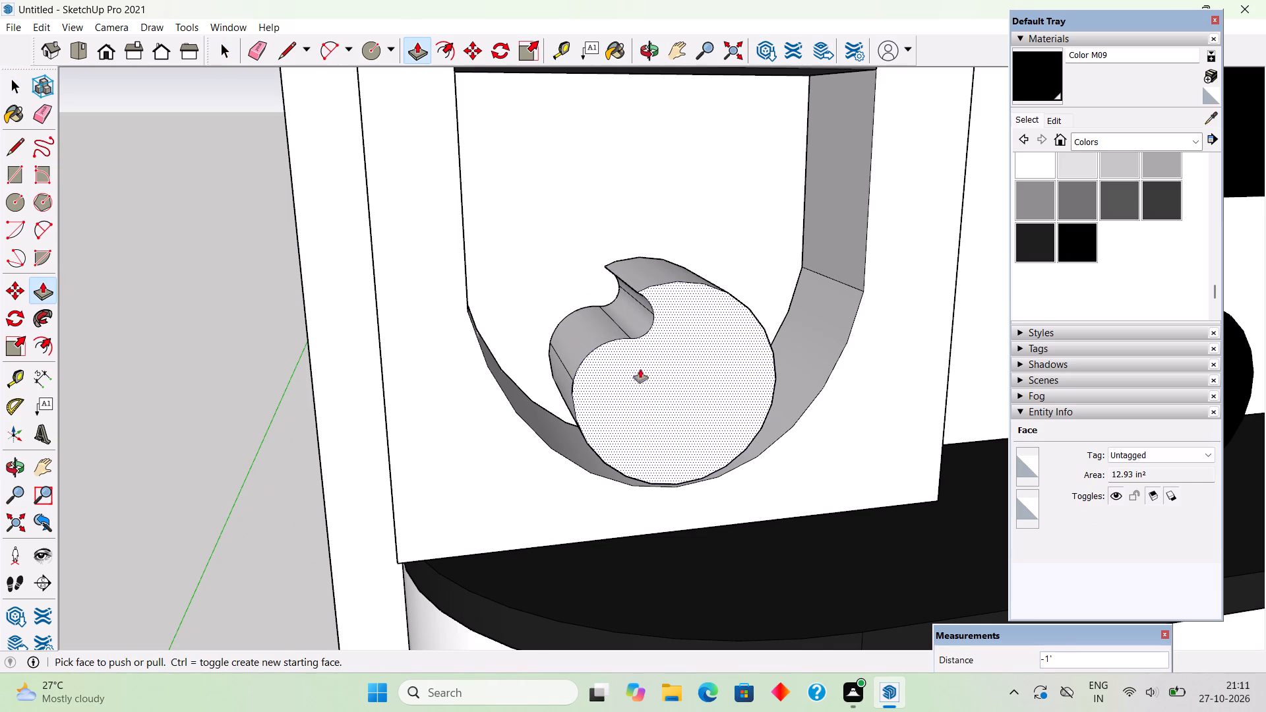
pyautogui.moveTo(633, 363); pyautogui.dragTo(554, 251, button='middle')
pyautogui.press('space')
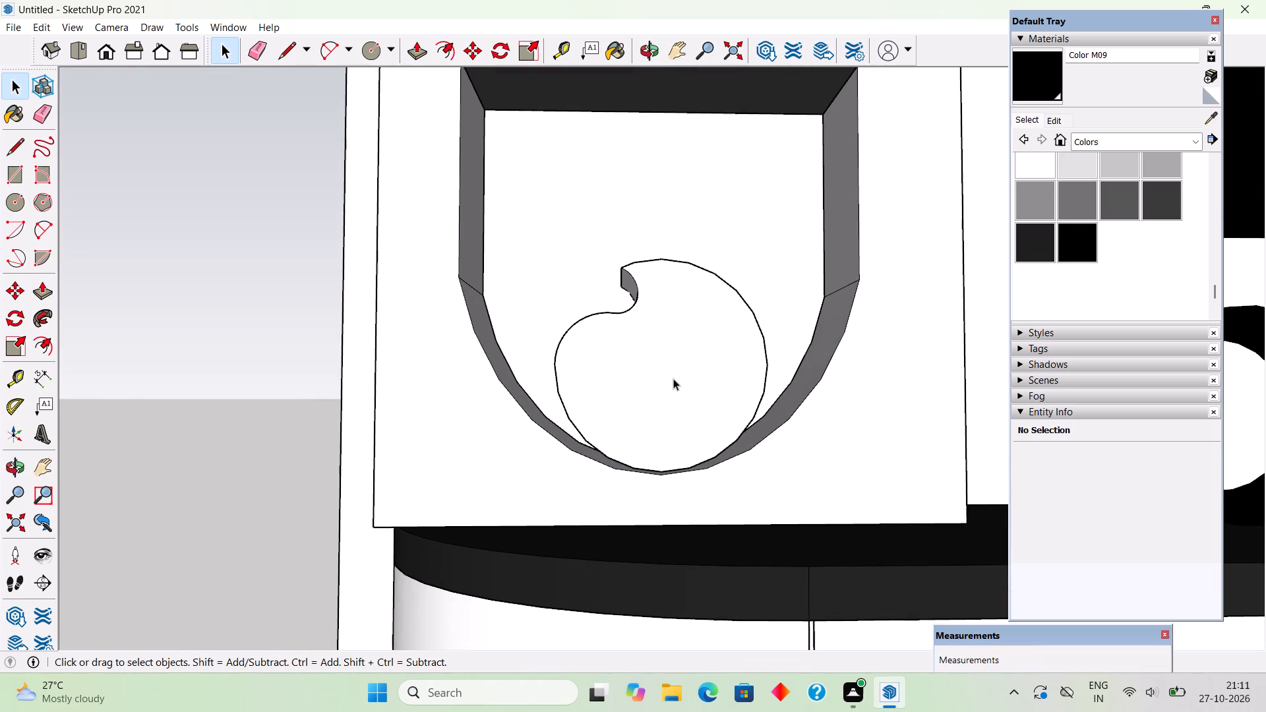
# Paint the front face of the notched round ornament with Color E03.
pyautogui.scroll(-7, 673, 378)
pyautogui.moveTo(617, 386); pyautogui.dragTo(636, 431, button='middle')
pyautogui.scroll(-3, 615, 386)
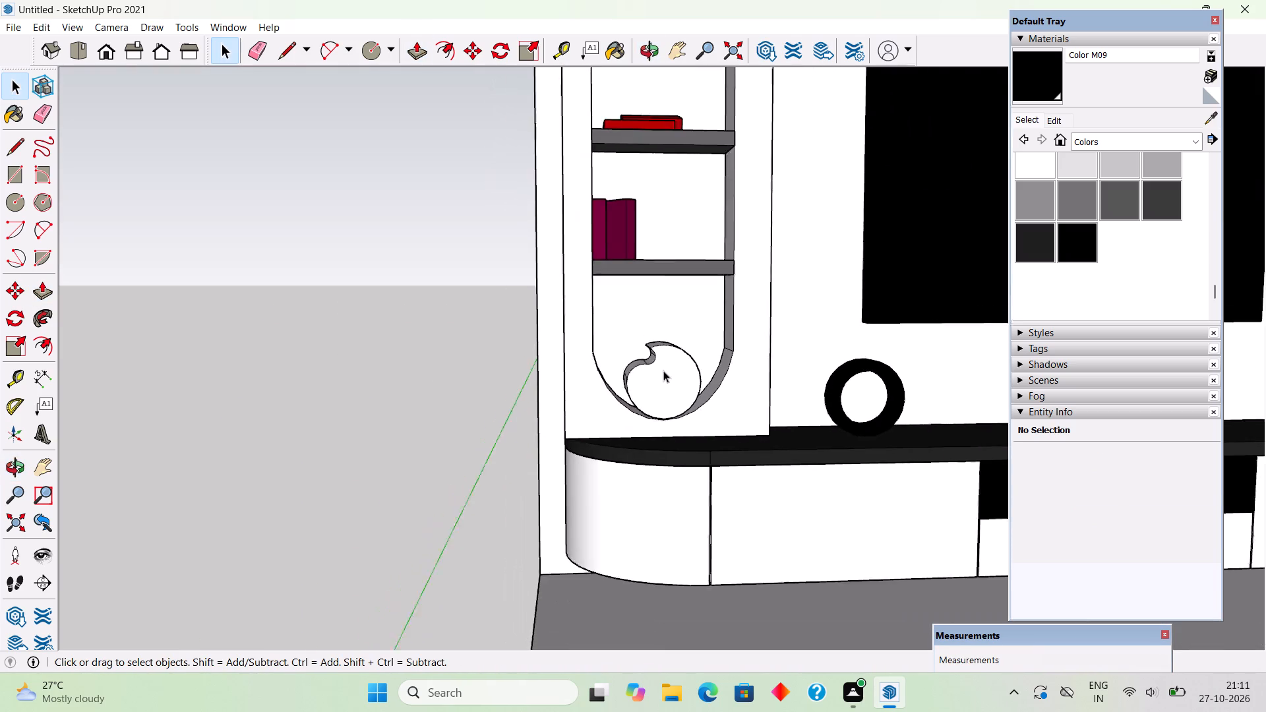
pyautogui.scroll(-9, 663, 371)
pyautogui.scroll(4, 1116, 186)
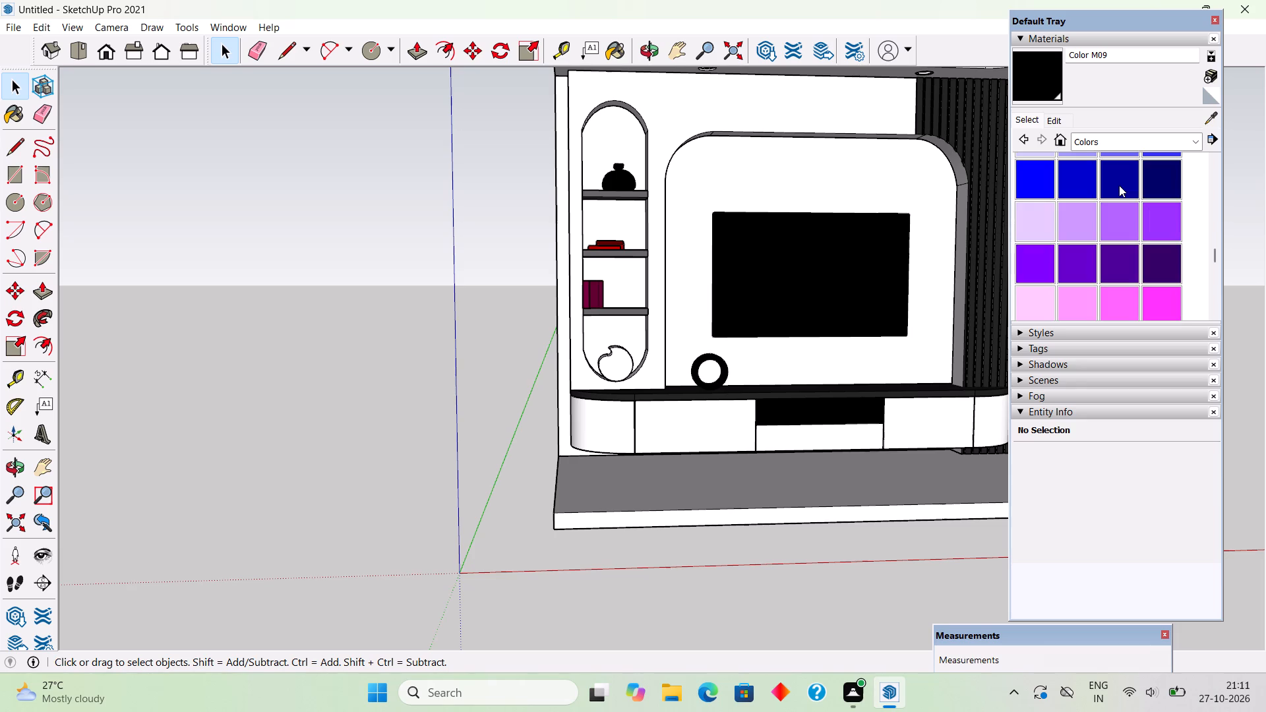
pyautogui.scroll(7, 1119, 189)
pyautogui.scroll(-2, 1119, 196)
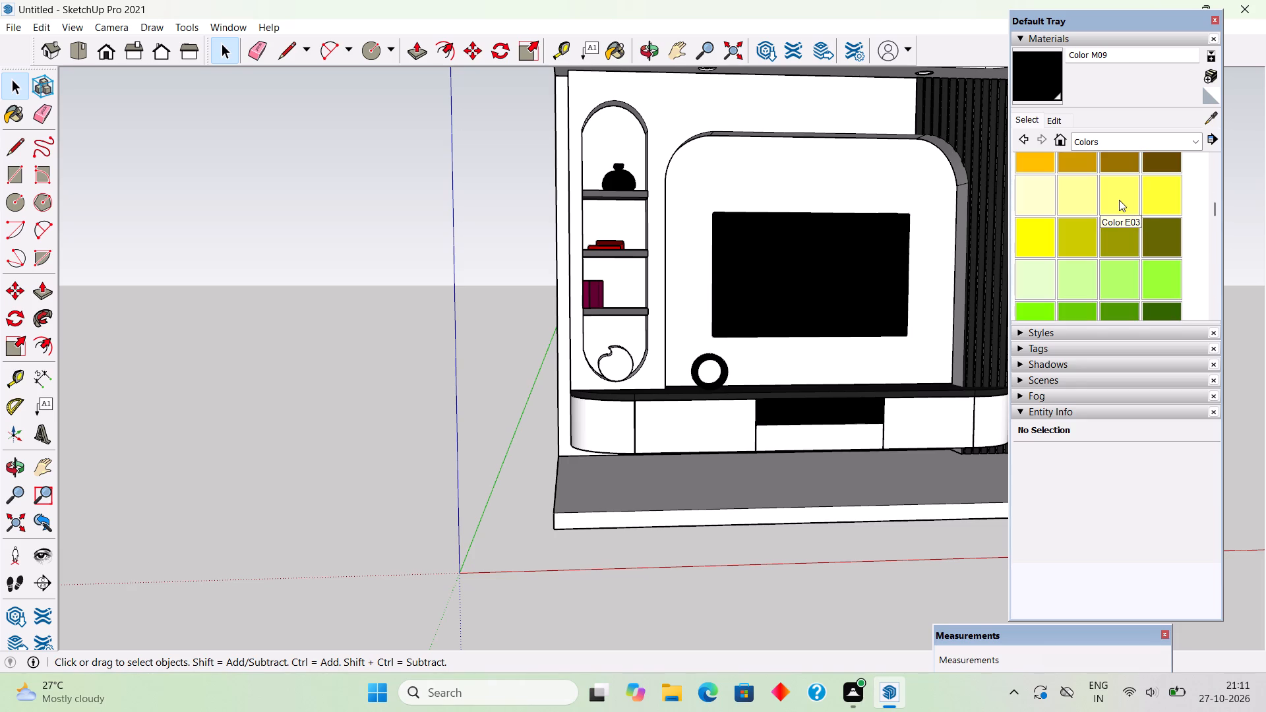
pyautogui.click(1119, 200)
pyautogui.click(620, 369)
pyautogui.scroll(-5, 540, 411)
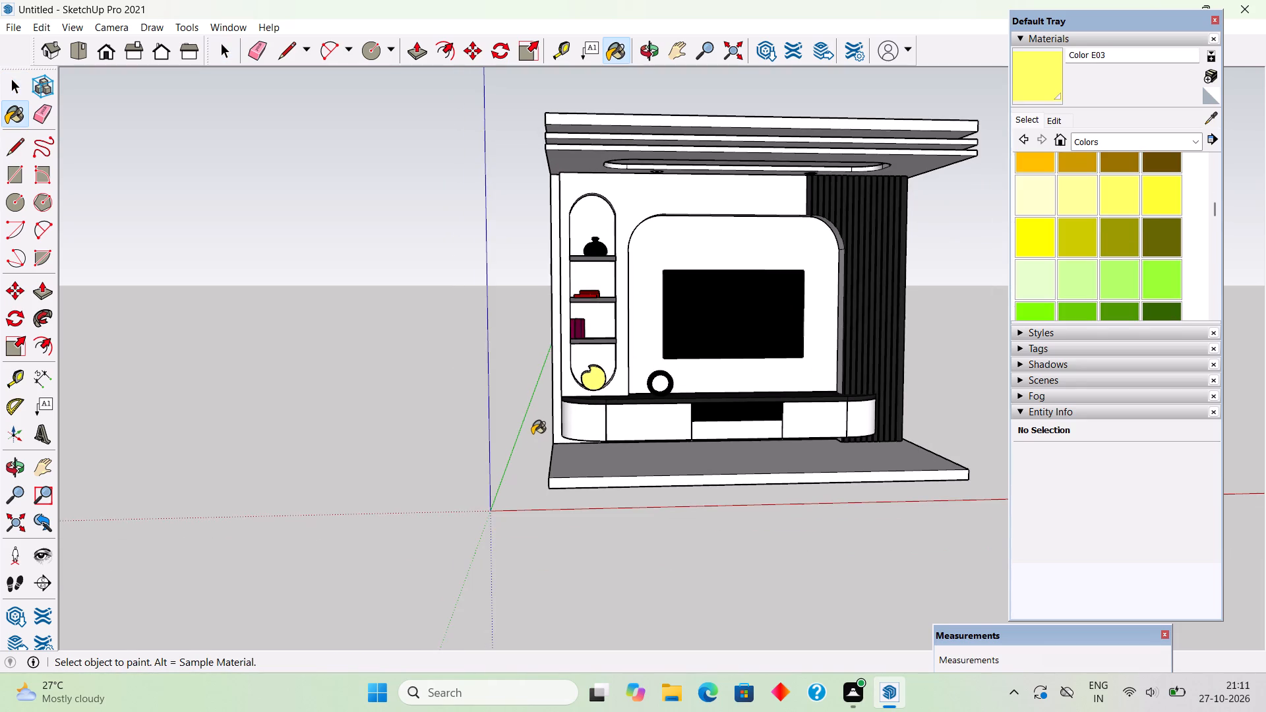
pyautogui.moveTo(512, 438); pyautogui.dragTo(565, 479, button='middle')
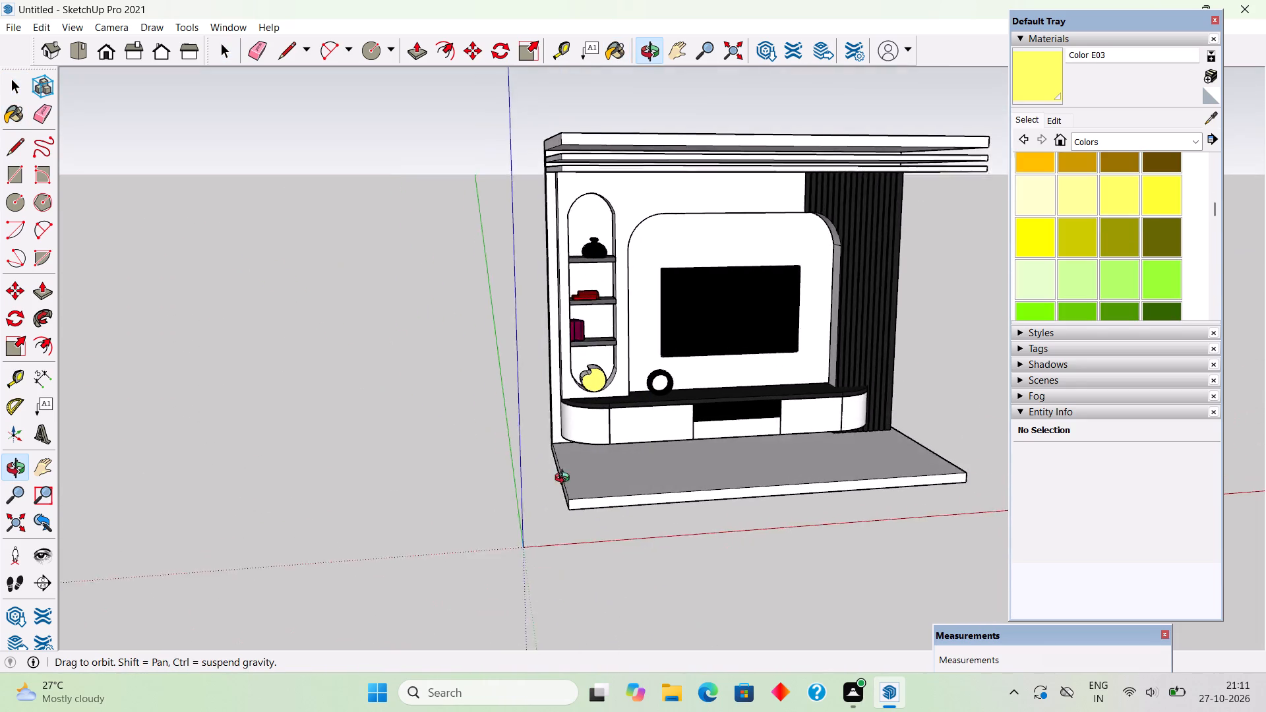
pyautogui.moveTo(565, 479); pyautogui.dragTo(637, 480, button='middle')
pyautogui.press('space')
# Select all connected geometry of the notched round ornament and make it a group.
pyautogui.tripleClick(603, 378)
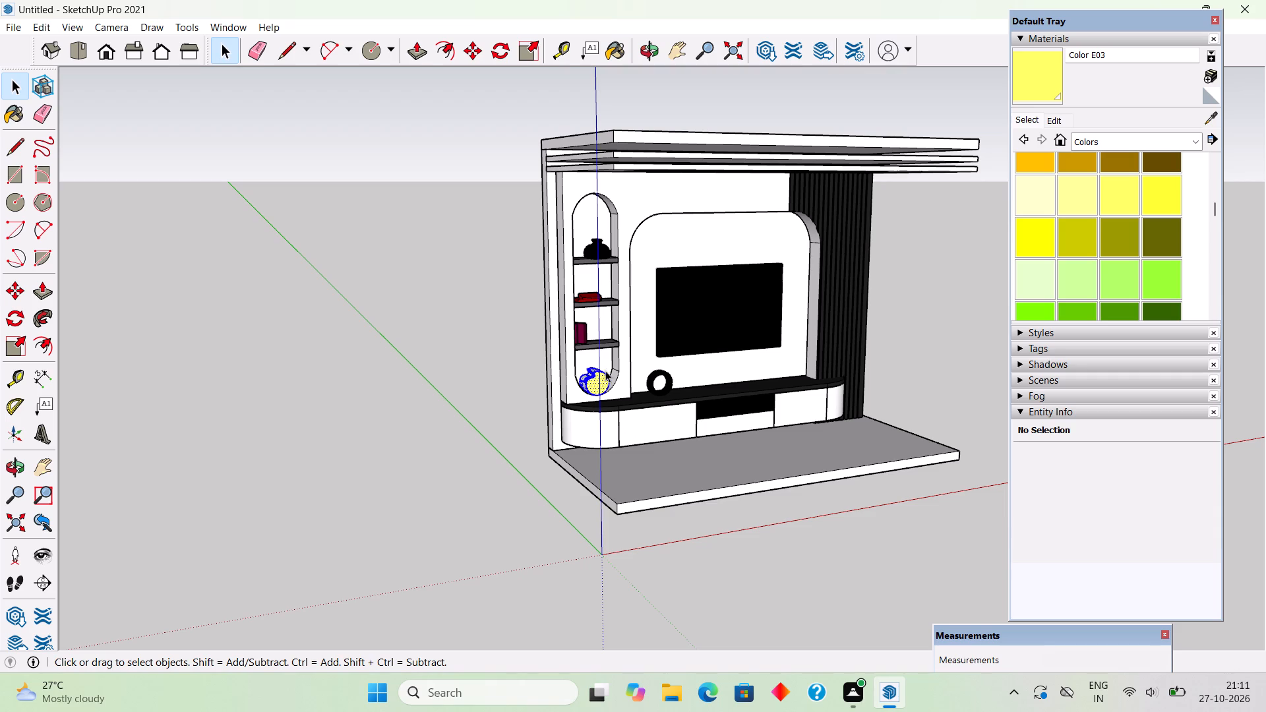
pyautogui.rightClick(607, 369)
pyautogui.click(450, 367)
pyautogui.scroll(9, 570, 359)
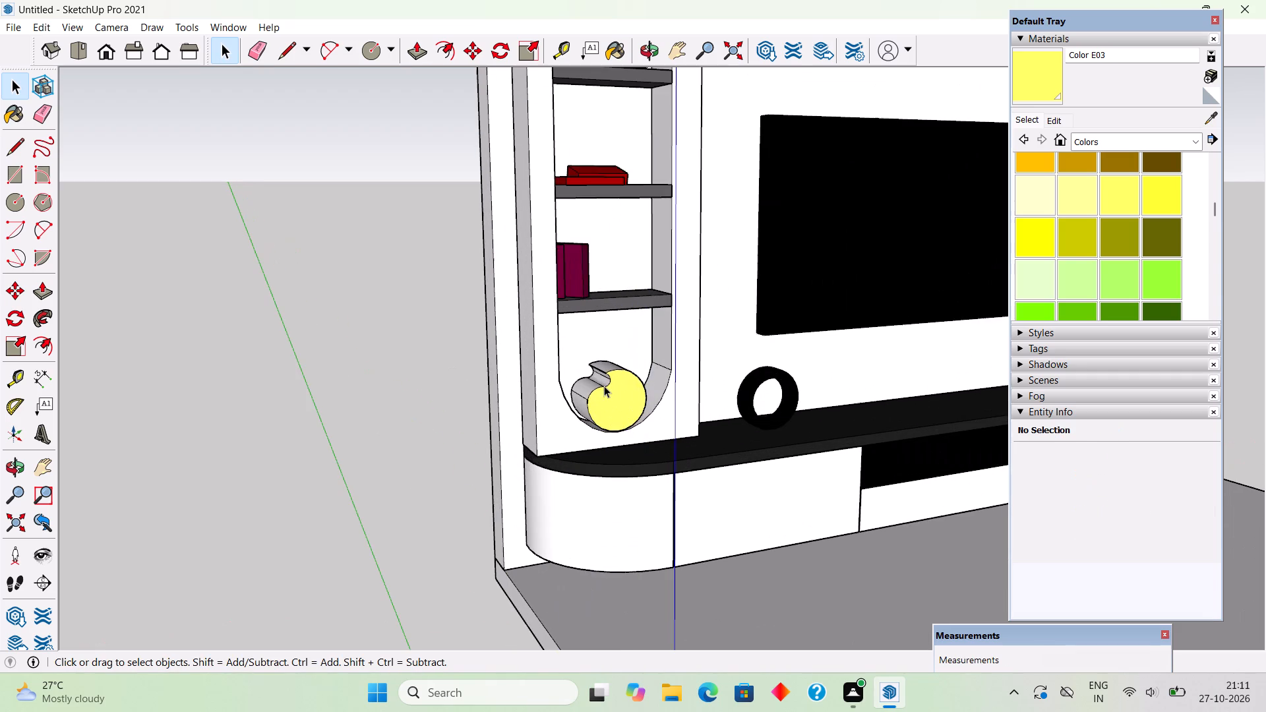
pyautogui.tripleClick(604, 386)
pyautogui.rightClick(604, 386)
pyautogui.click(645, 223)
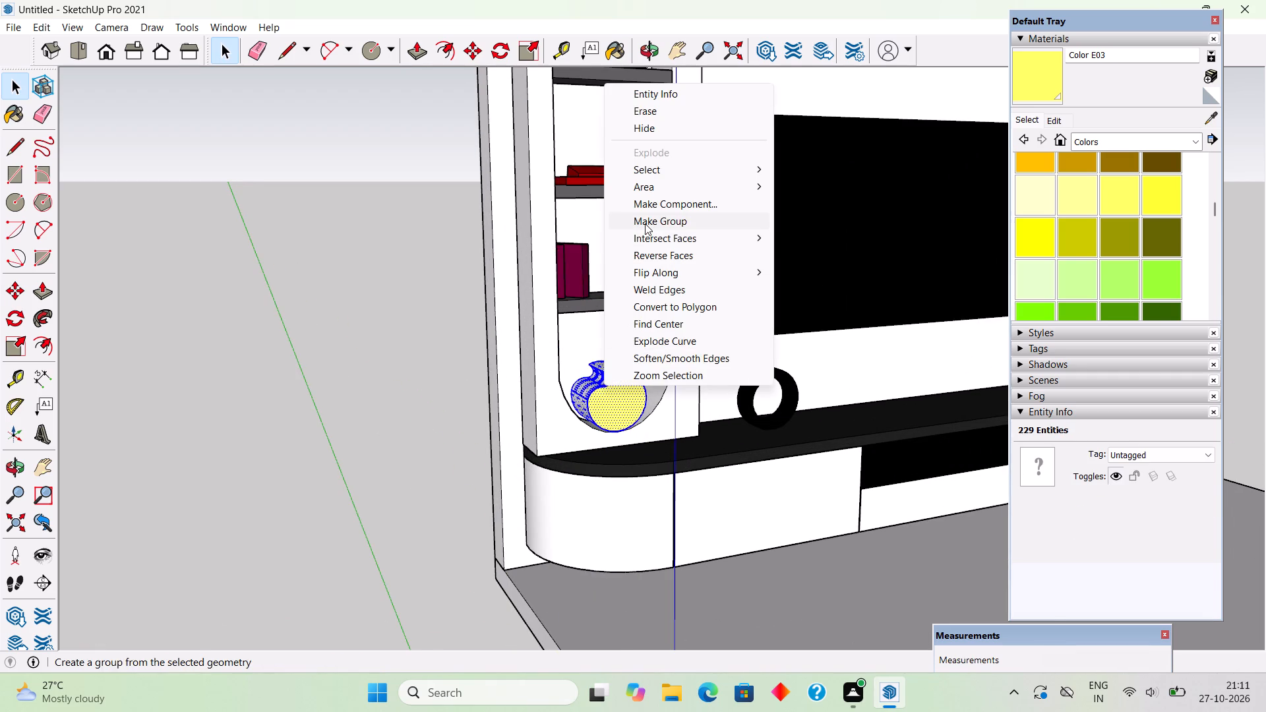
pyautogui.click(431, 287)
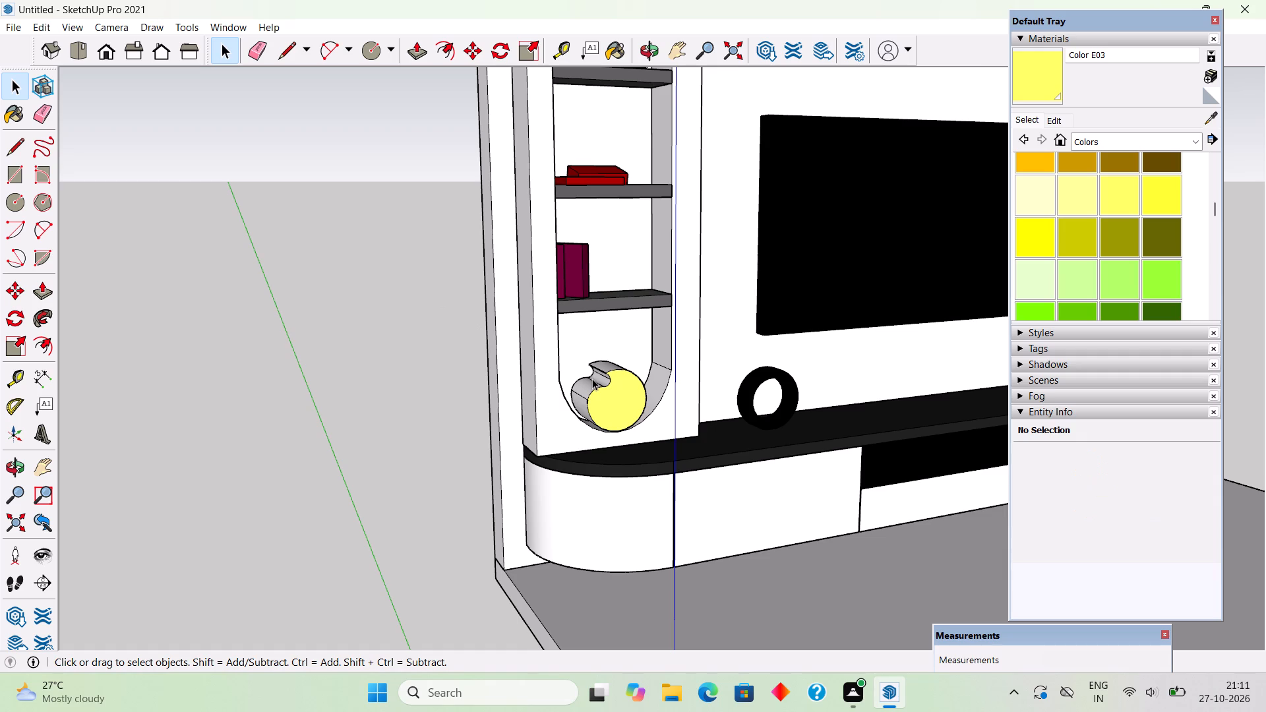
# Paint the grouped round ornament in the niche's bottom compartment with Color E05.
pyautogui.click(1040, 235)
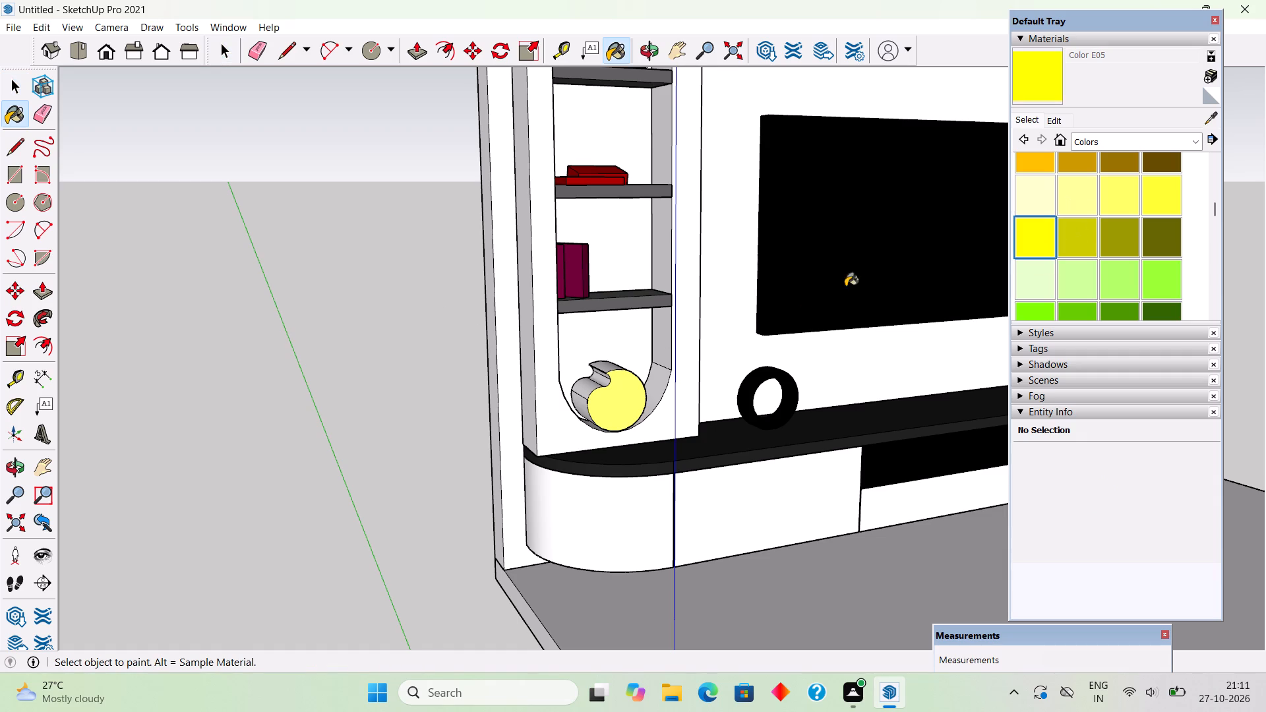
pyautogui.click(614, 380)
pyautogui.scroll(-6, 613, 380)
pyautogui.moveTo(628, 390); pyautogui.dragTo(437, 344, button='middle')
pyautogui.scroll(-2, 437, 344)
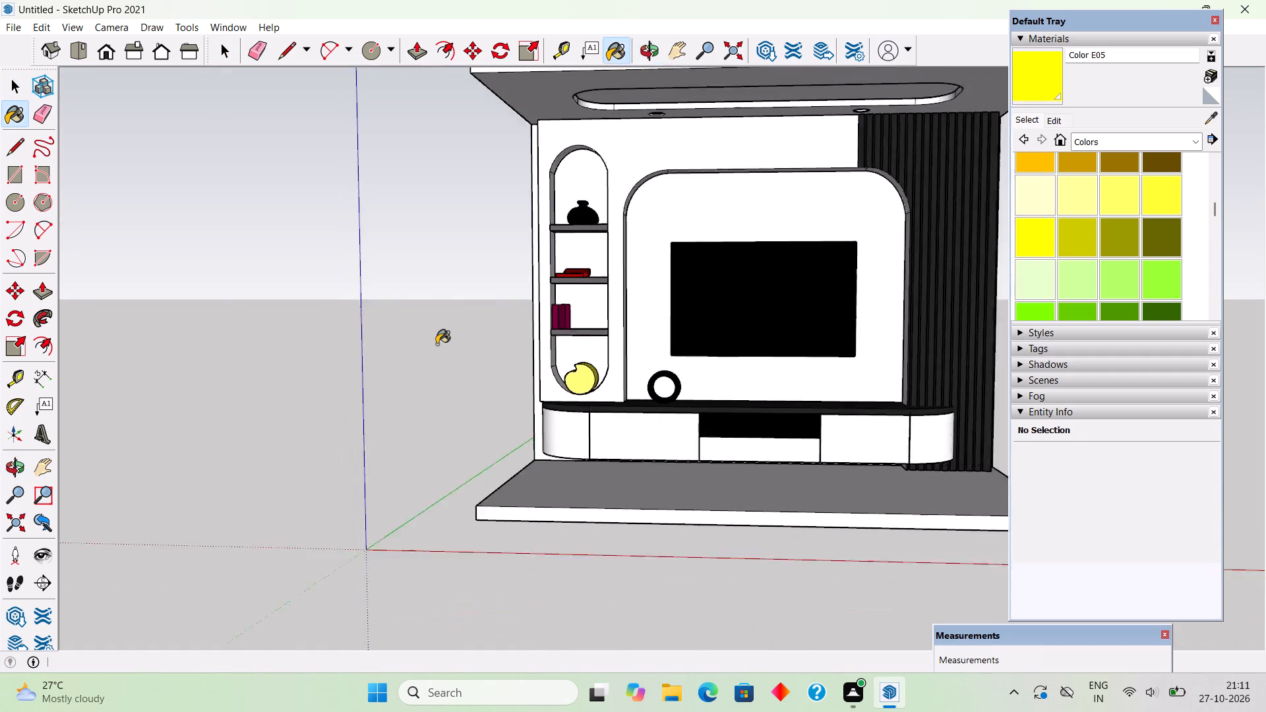
pyautogui.scroll(-7, 437, 344)
pyautogui.press('space')
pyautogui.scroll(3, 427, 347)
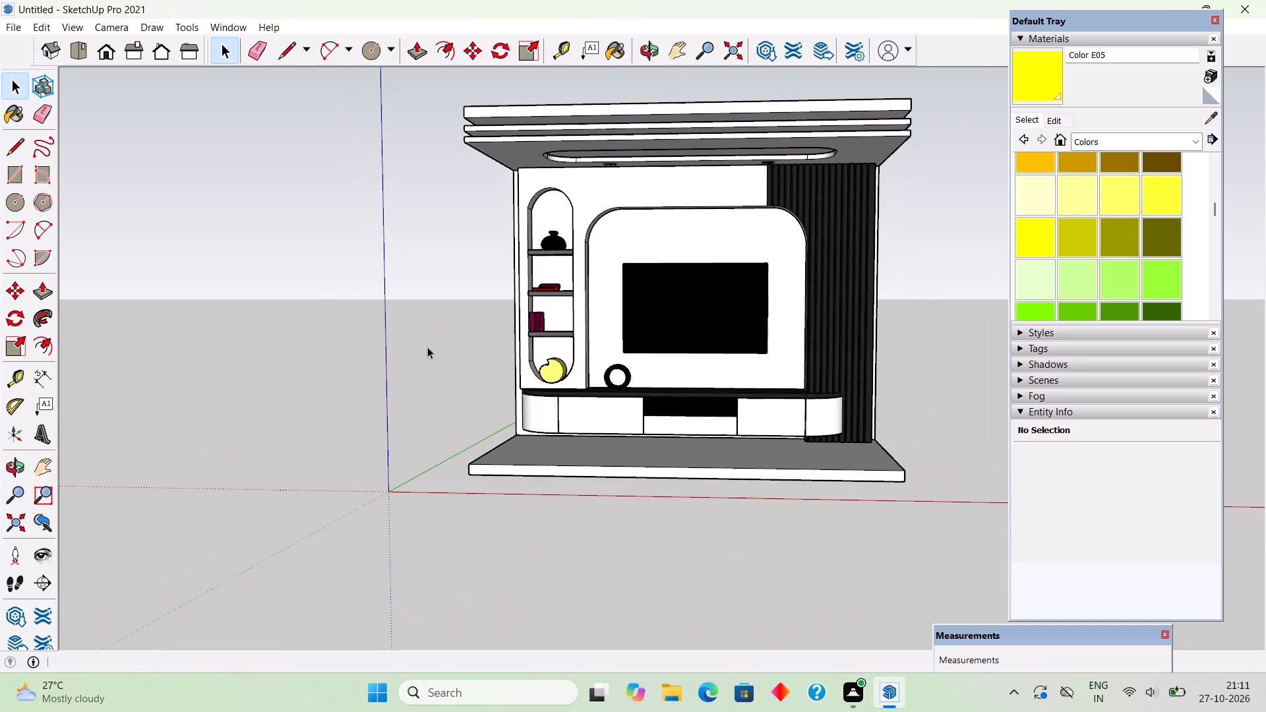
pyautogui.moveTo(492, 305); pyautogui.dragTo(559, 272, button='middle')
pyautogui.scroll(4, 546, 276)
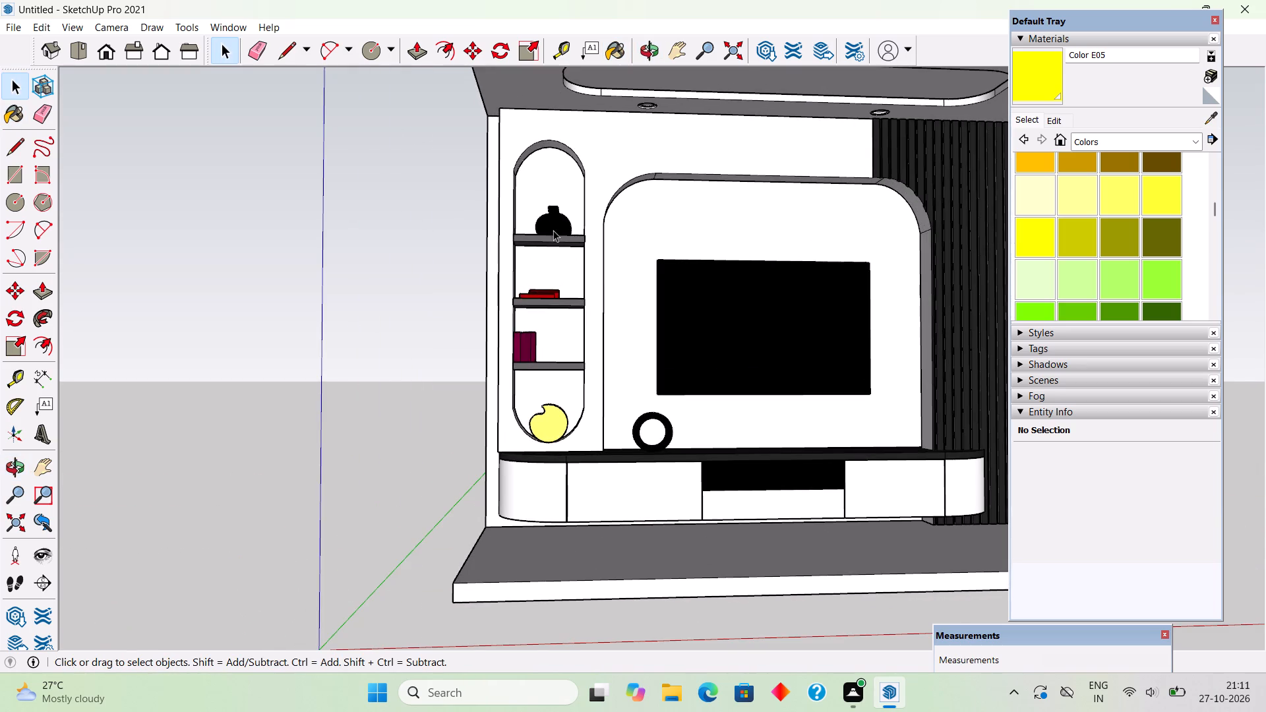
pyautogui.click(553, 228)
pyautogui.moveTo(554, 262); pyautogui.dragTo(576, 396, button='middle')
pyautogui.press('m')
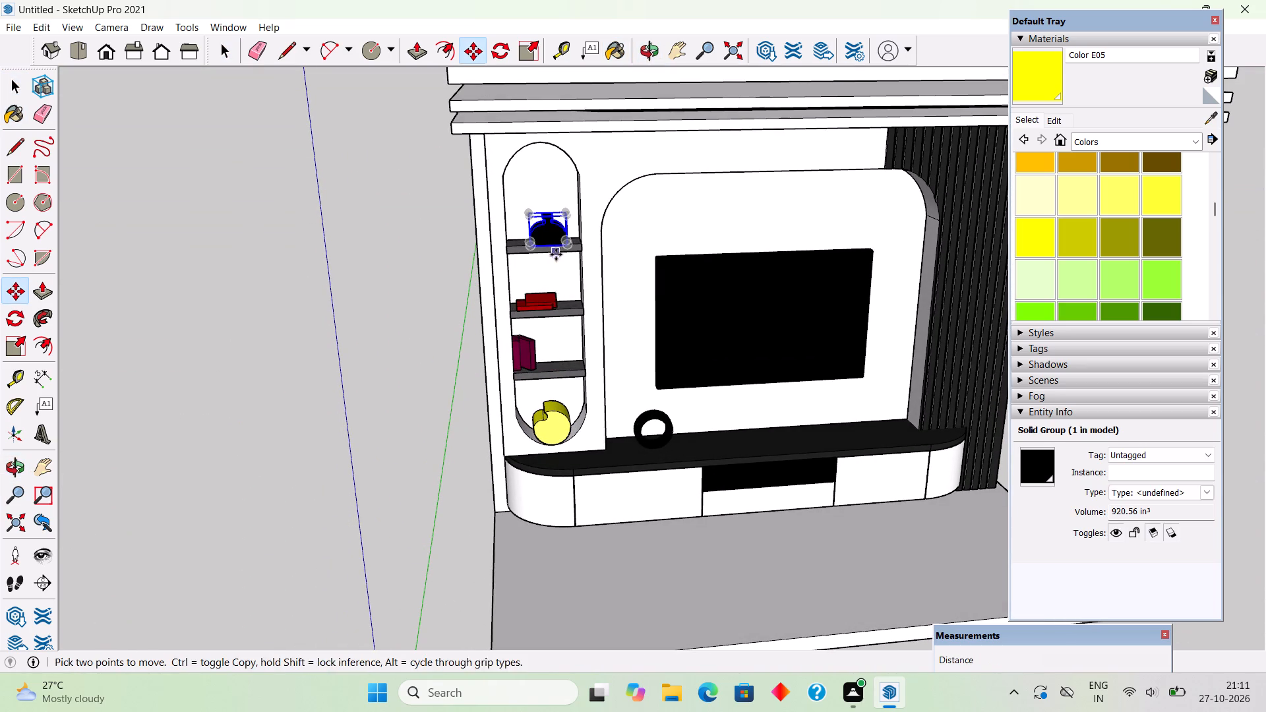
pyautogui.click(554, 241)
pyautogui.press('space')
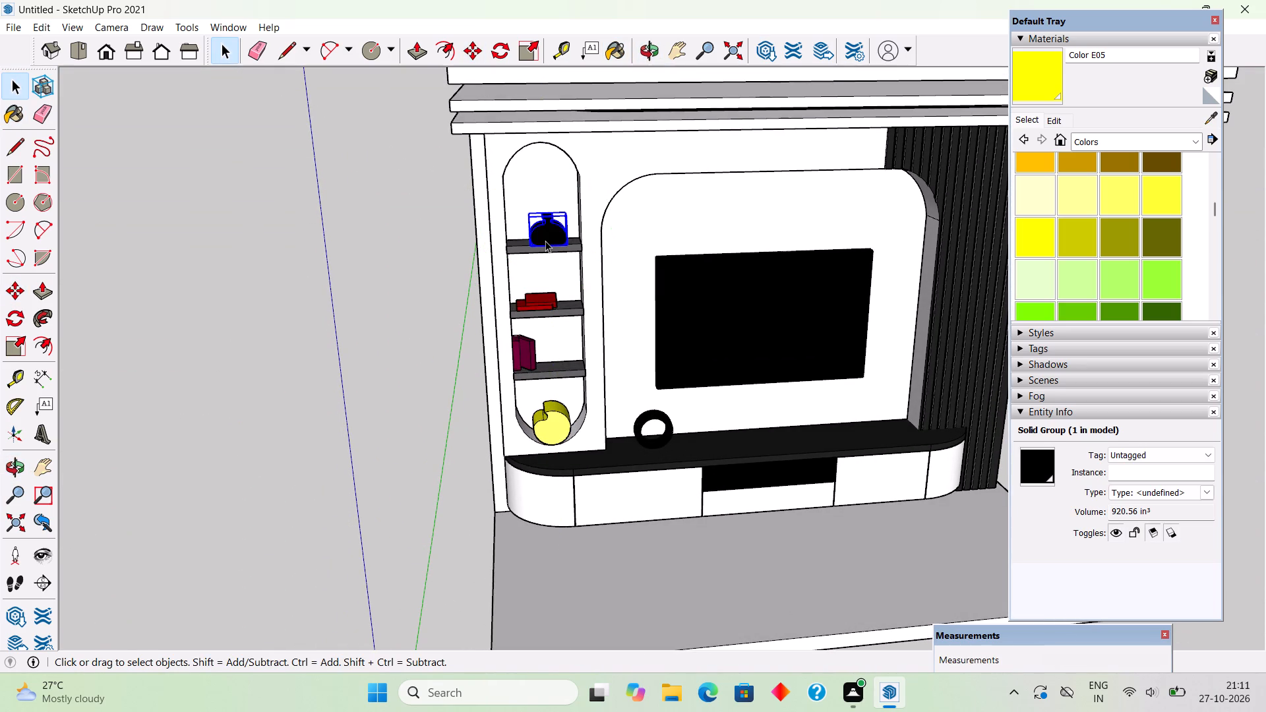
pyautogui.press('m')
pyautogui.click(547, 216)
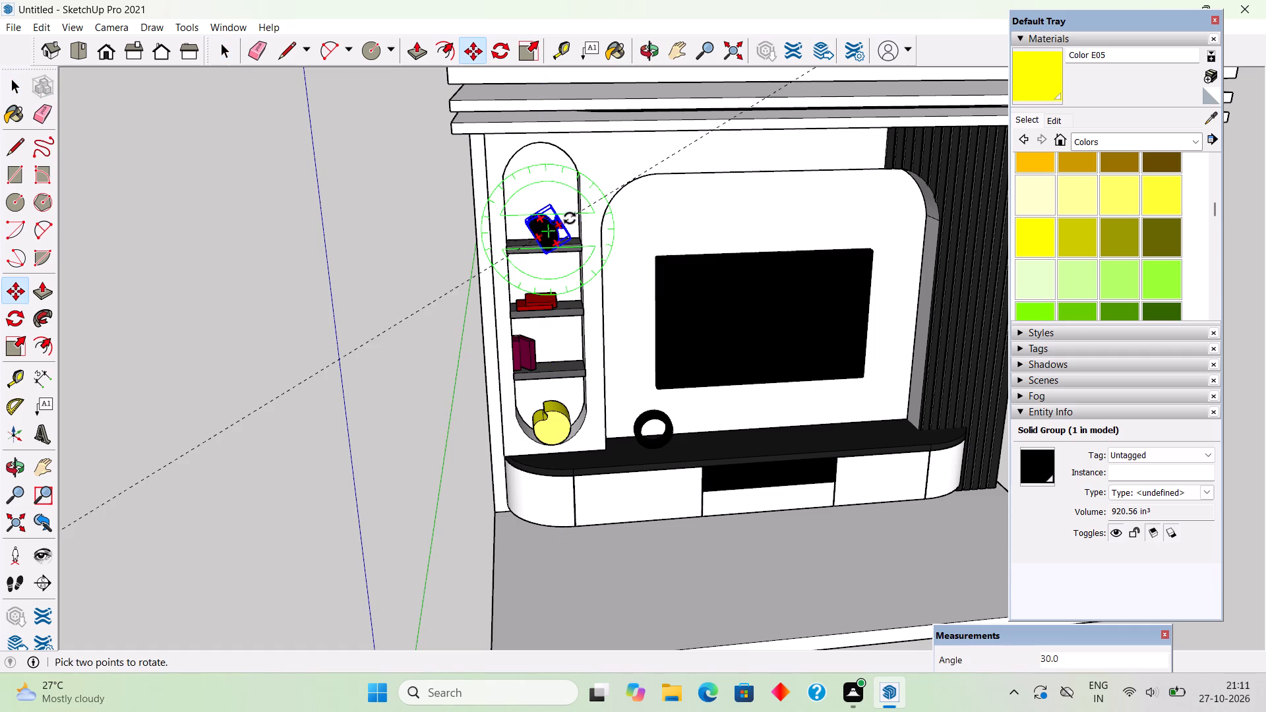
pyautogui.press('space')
# Copy the black vase from the niche's top shelf onto the right end of the TV console.
pyautogui.scroll(3, 550, 231)
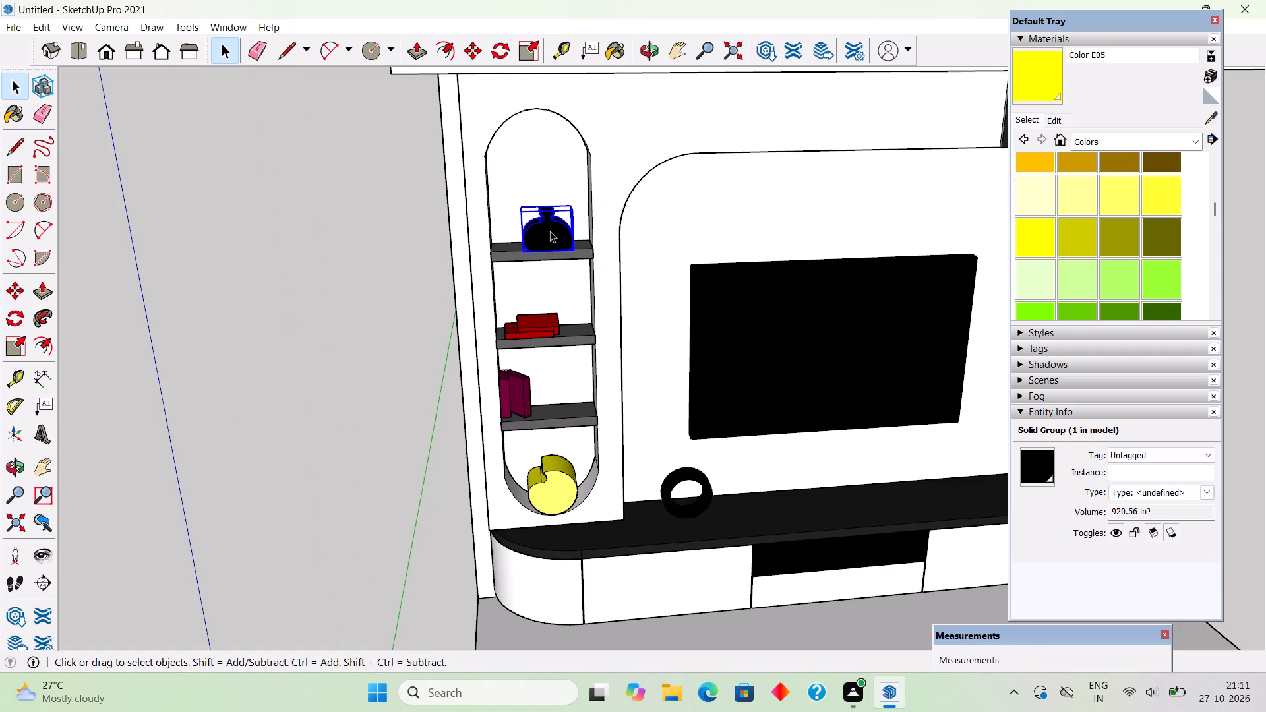
pyautogui.press('m')
pyautogui.click(550, 231)
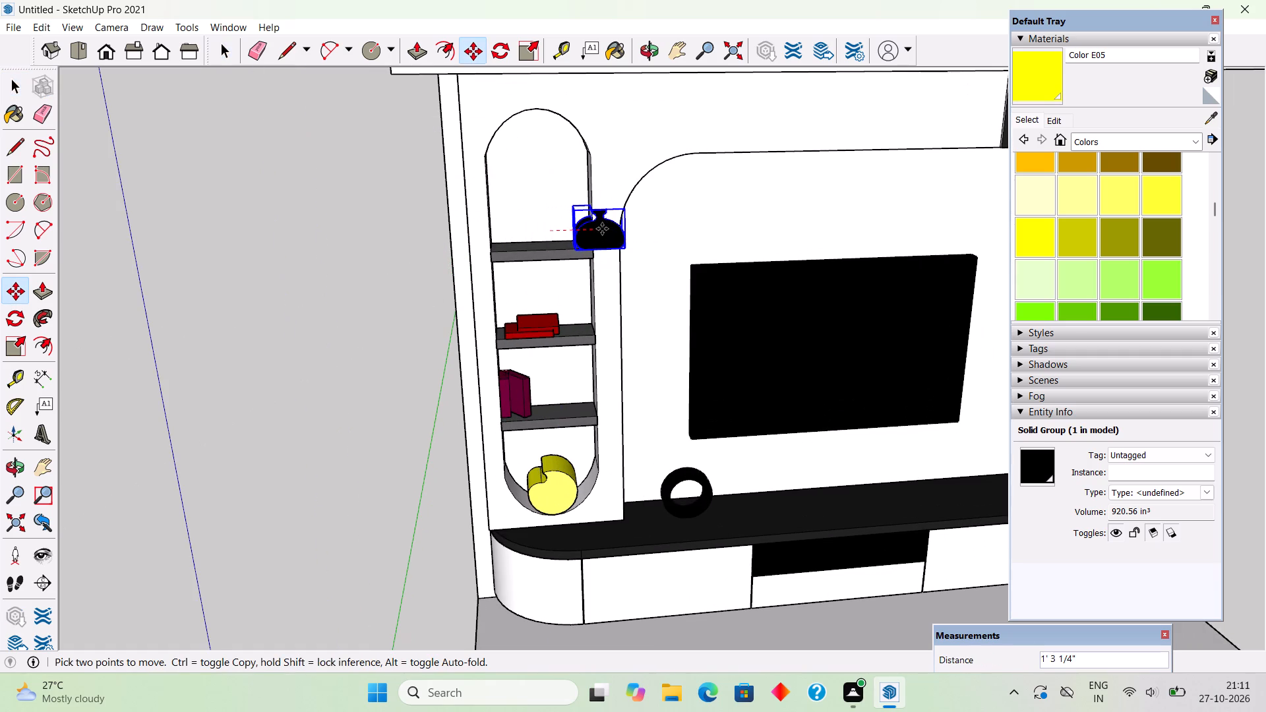
pyautogui.scroll(-4, 602, 230)
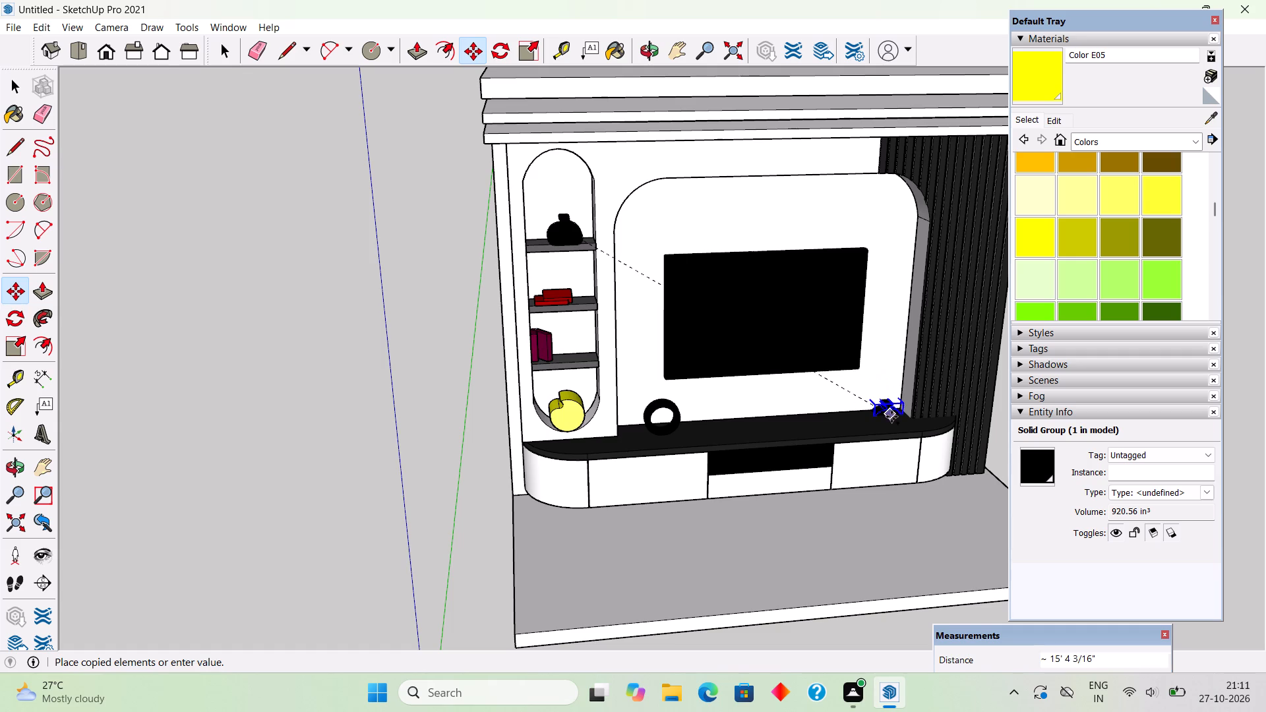
pyautogui.click(892, 417)
# Raise the copied vase about 5 7/8" and shift it about 8" forward so it stands on the console top.
pyautogui.scroll(16, 889, 417)
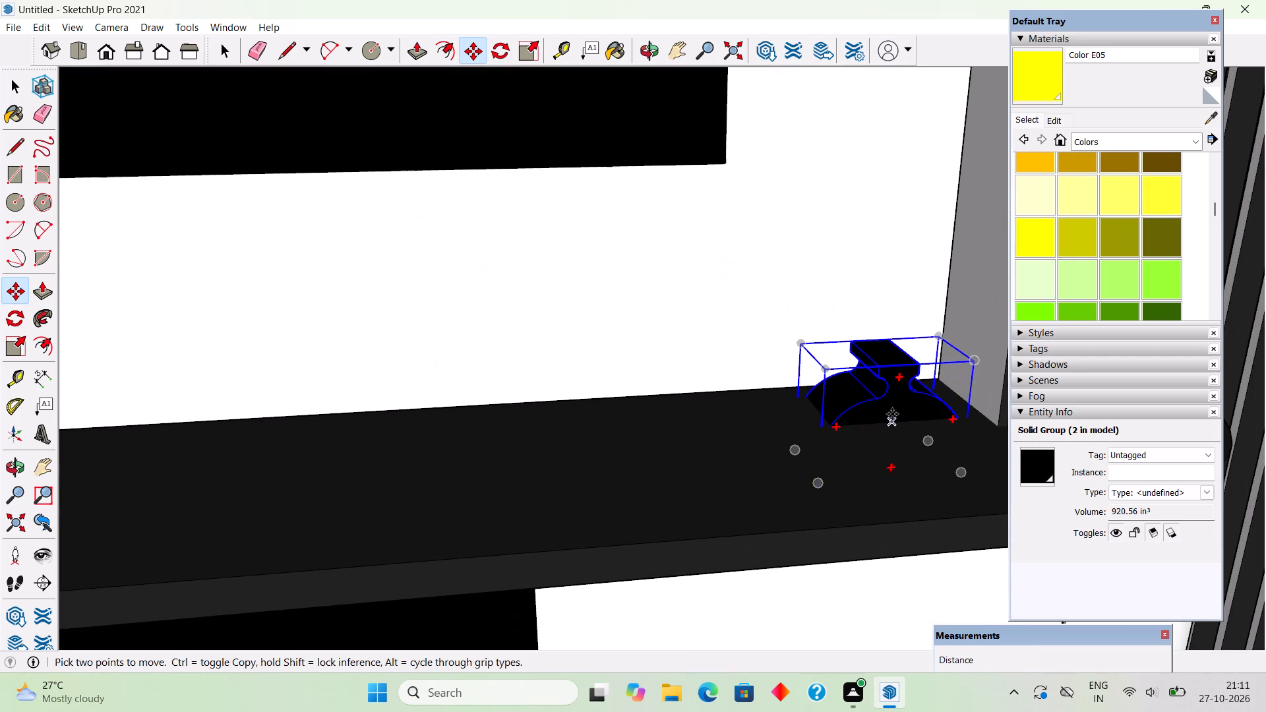
pyautogui.click(900, 405)
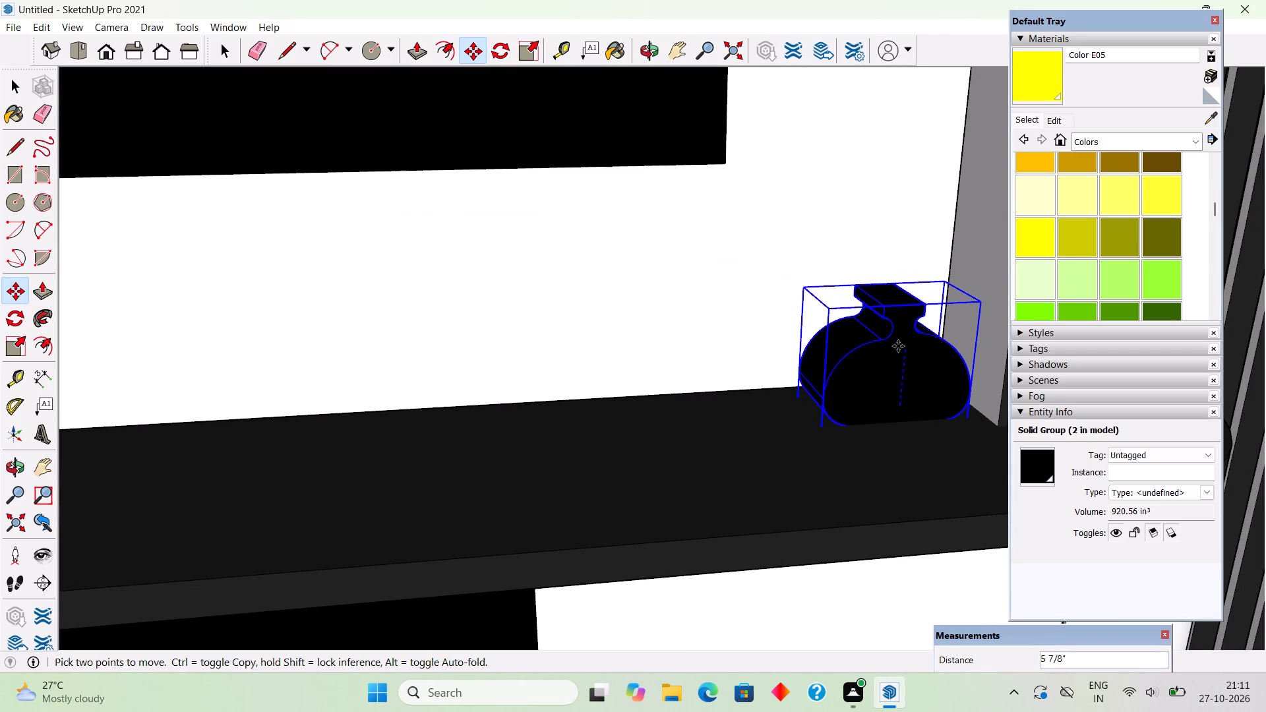
pyautogui.click(898, 346)
pyautogui.scroll(-3, 832, 433)
pyautogui.click(853, 409)
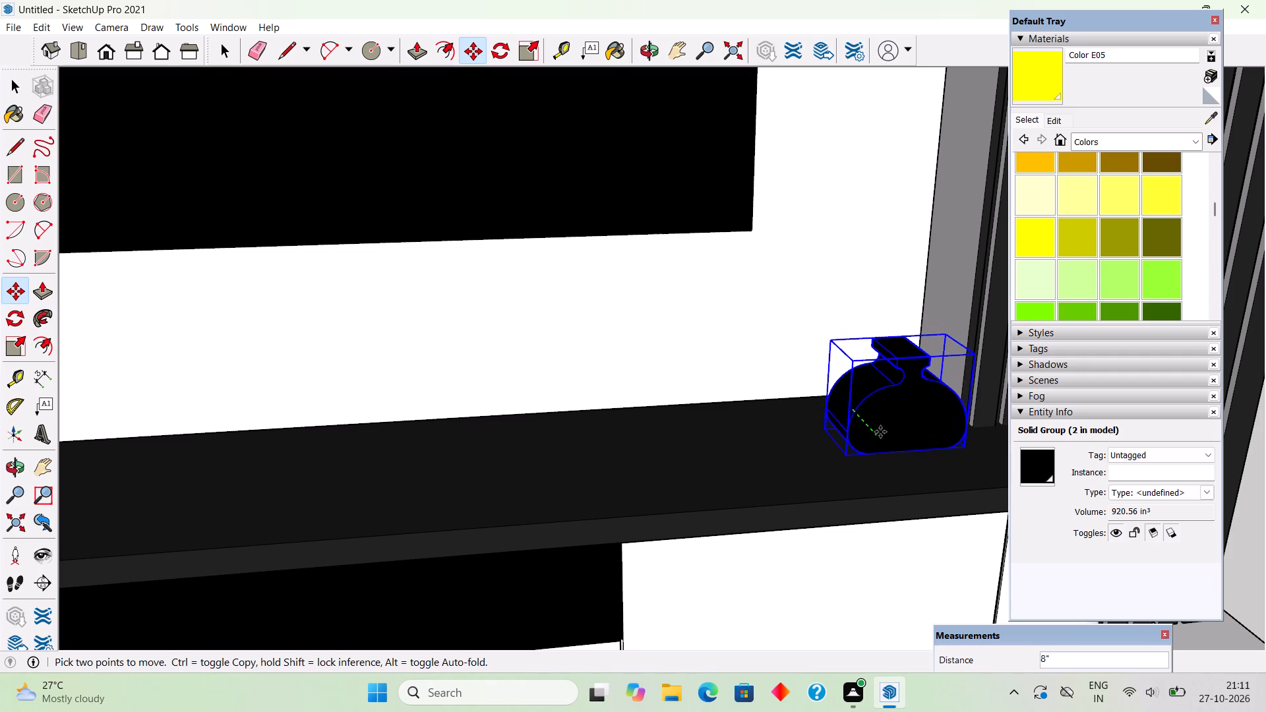
pyautogui.click(880, 432)
pyautogui.scroll(-11, 710, 403)
pyautogui.scroll(1, 626, 386)
pyautogui.scroll(-4, 626, 386)
pyautogui.press('space')
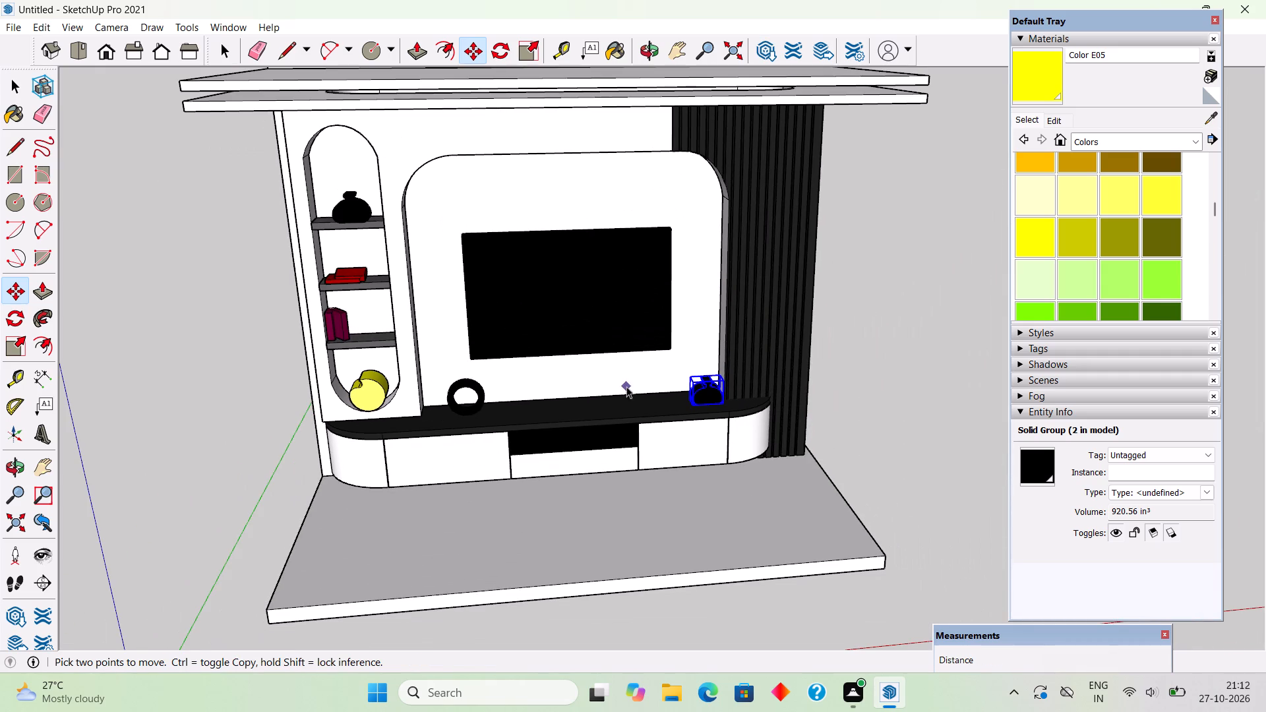
pyautogui.click(870, 349)
# Paint the copied vase on the TV console with Color E08.
pyautogui.moveTo(762, 349); pyautogui.dragTo(799, 262, button='middle')
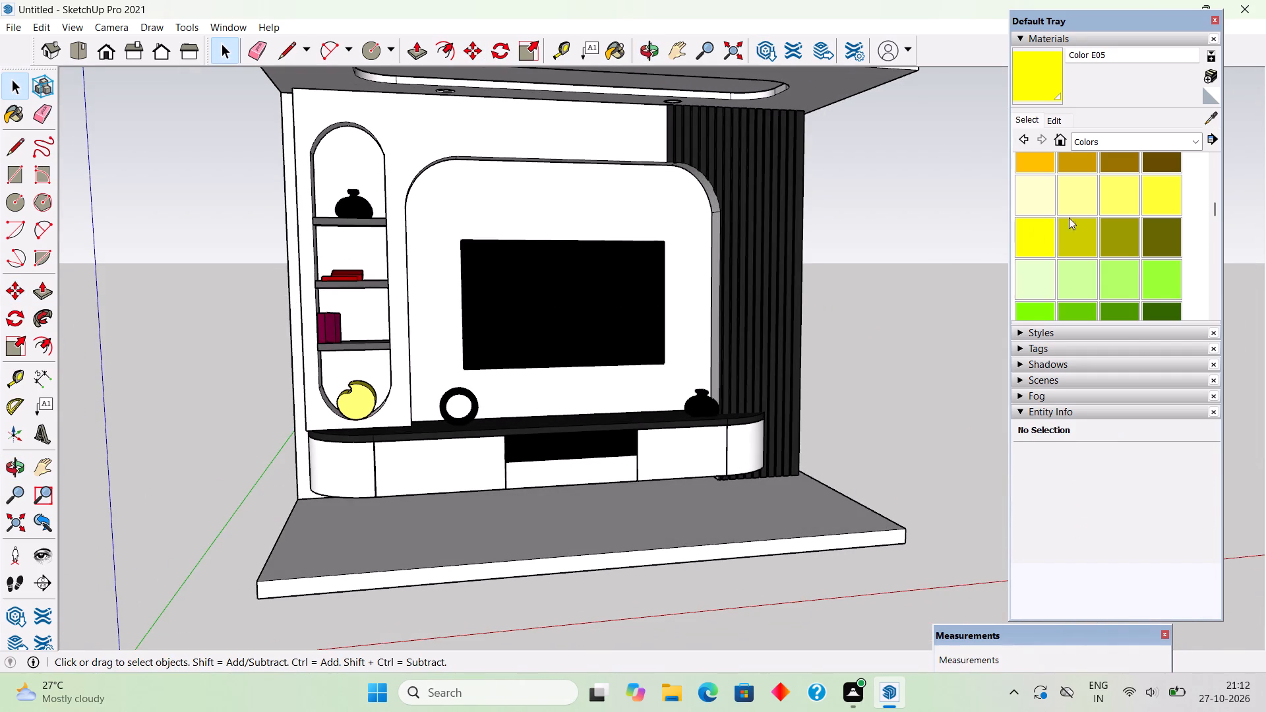
pyautogui.scroll(-1, 1108, 224)
pyautogui.click(1163, 166)
pyautogui.scroll(1, 613, 498)
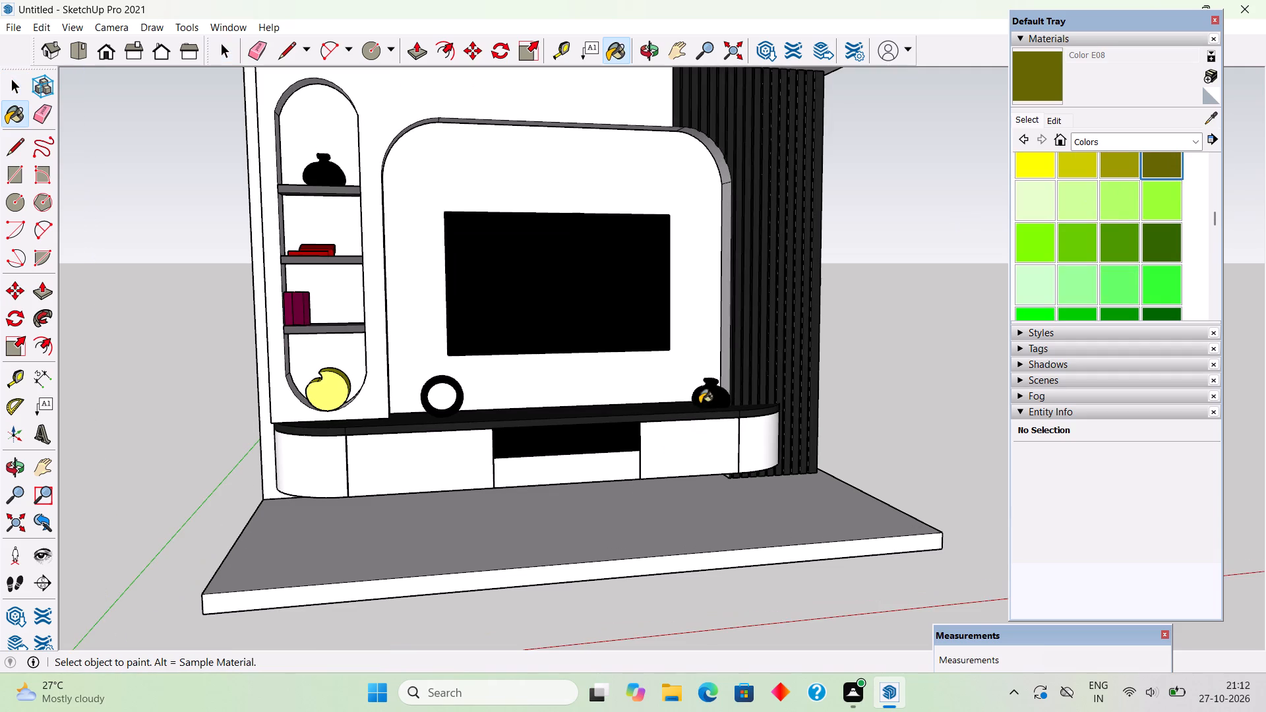
pyautogui.click(708, 386)
pyautogui.scroll(3, 655, 445)
pyautogui.scroll(-4, 672, 432)
pyautogui.press('space')
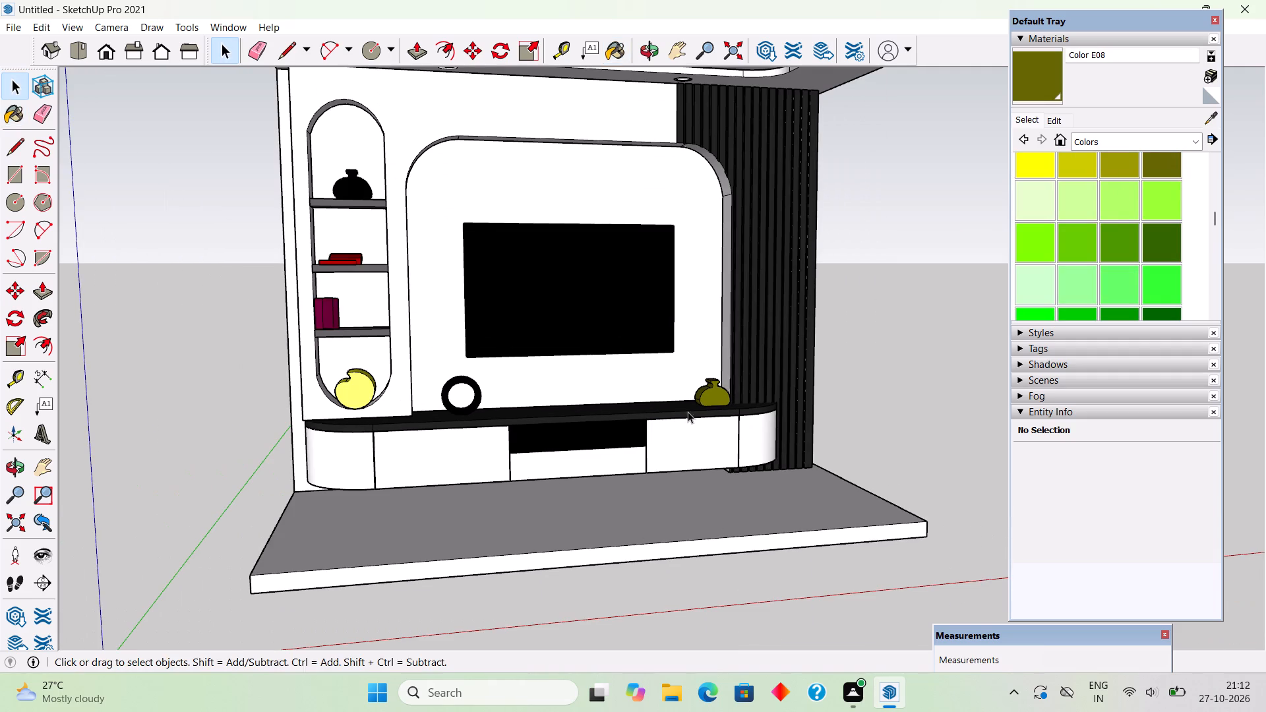
# Move the olive vase about 1' 5" along the console toward the TV's centre.
pyautogui.moveTo(701, 401); pyautogui.dragTo(640, 430, button='middle')
pyautogui.scroll(3, 717, 398)
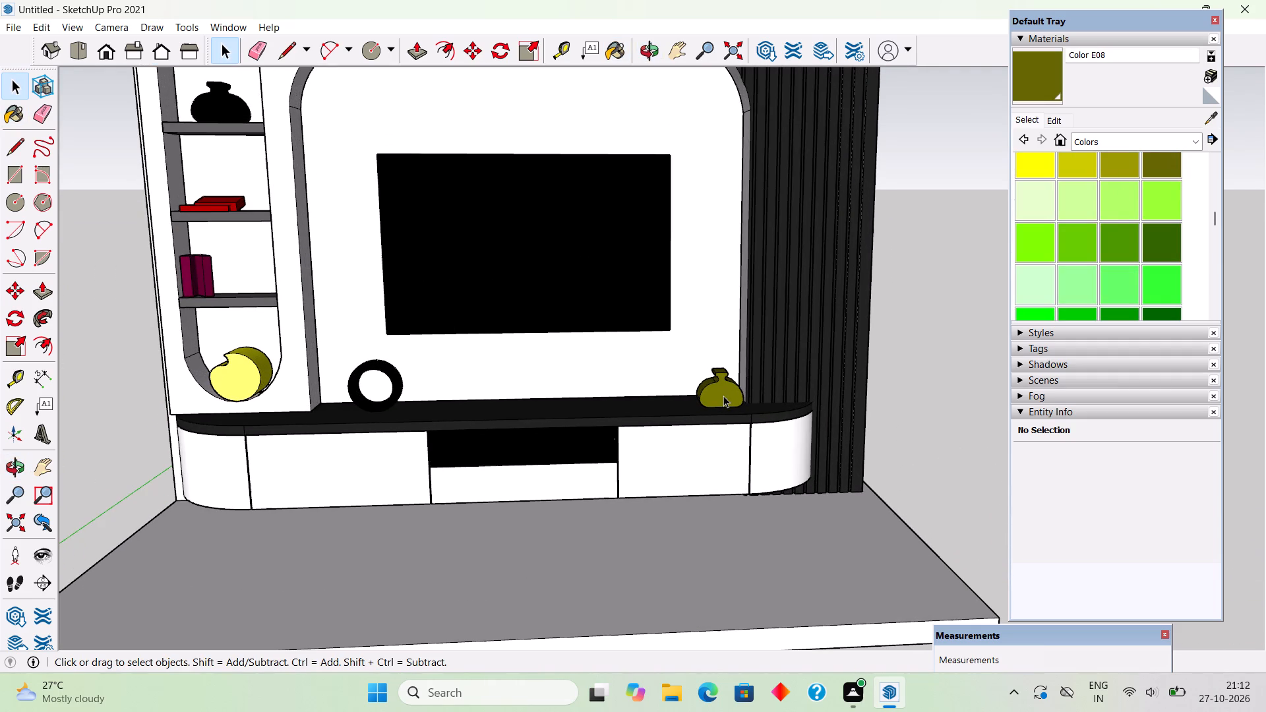
pyautogui.press('m')
pyautogui.click(724, 395)
pyautogui.click(673, 398)
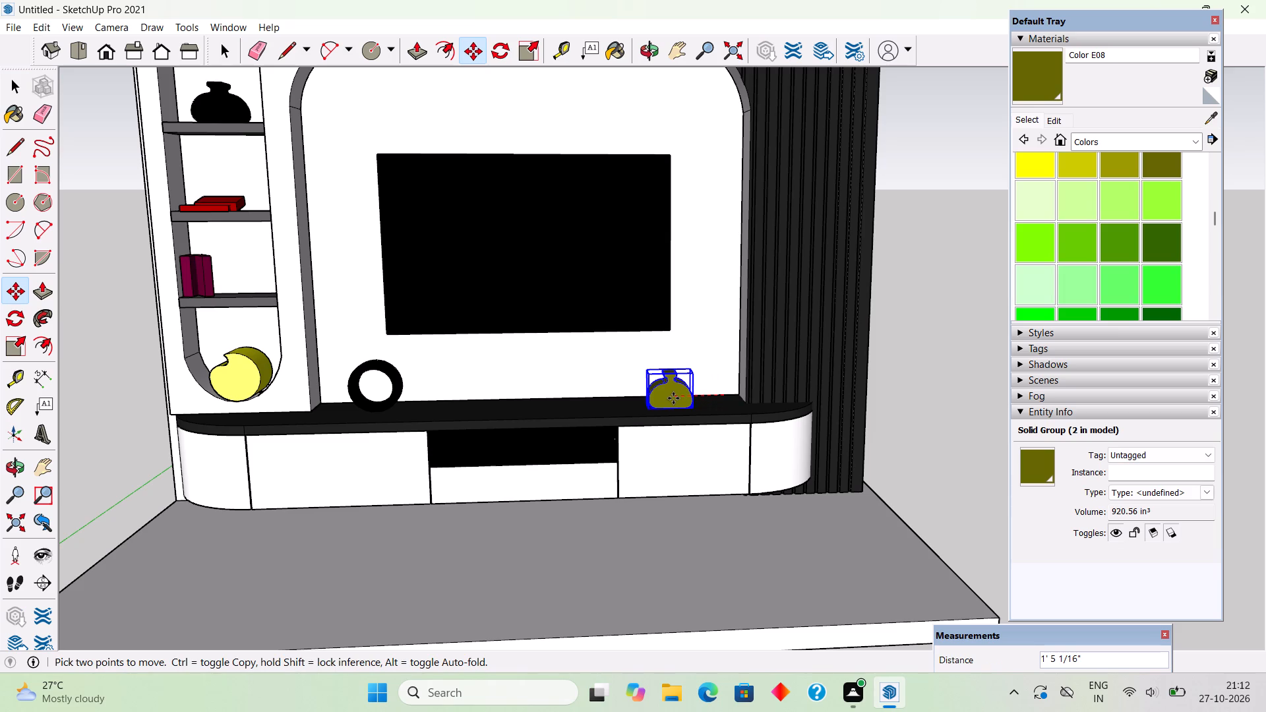
pyautogui.press('space')
pyautogui.scroll(-5, 670, 400)
pyautogui.click(913, 386)
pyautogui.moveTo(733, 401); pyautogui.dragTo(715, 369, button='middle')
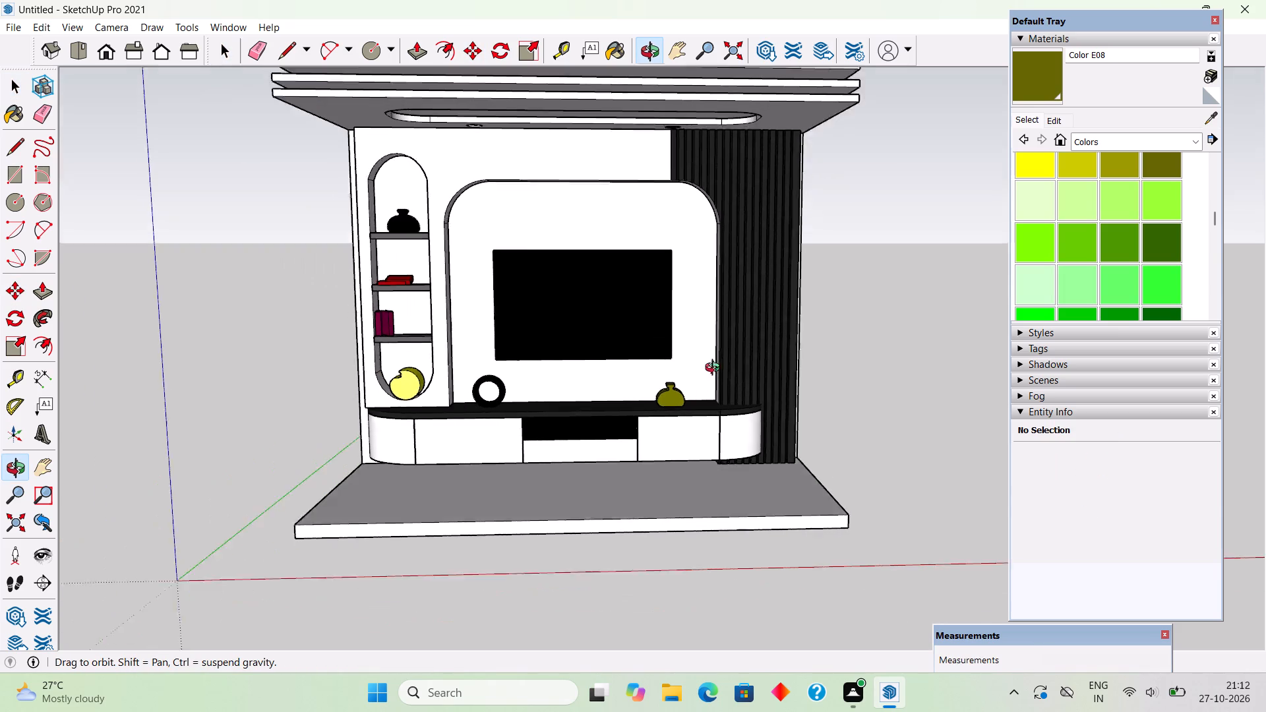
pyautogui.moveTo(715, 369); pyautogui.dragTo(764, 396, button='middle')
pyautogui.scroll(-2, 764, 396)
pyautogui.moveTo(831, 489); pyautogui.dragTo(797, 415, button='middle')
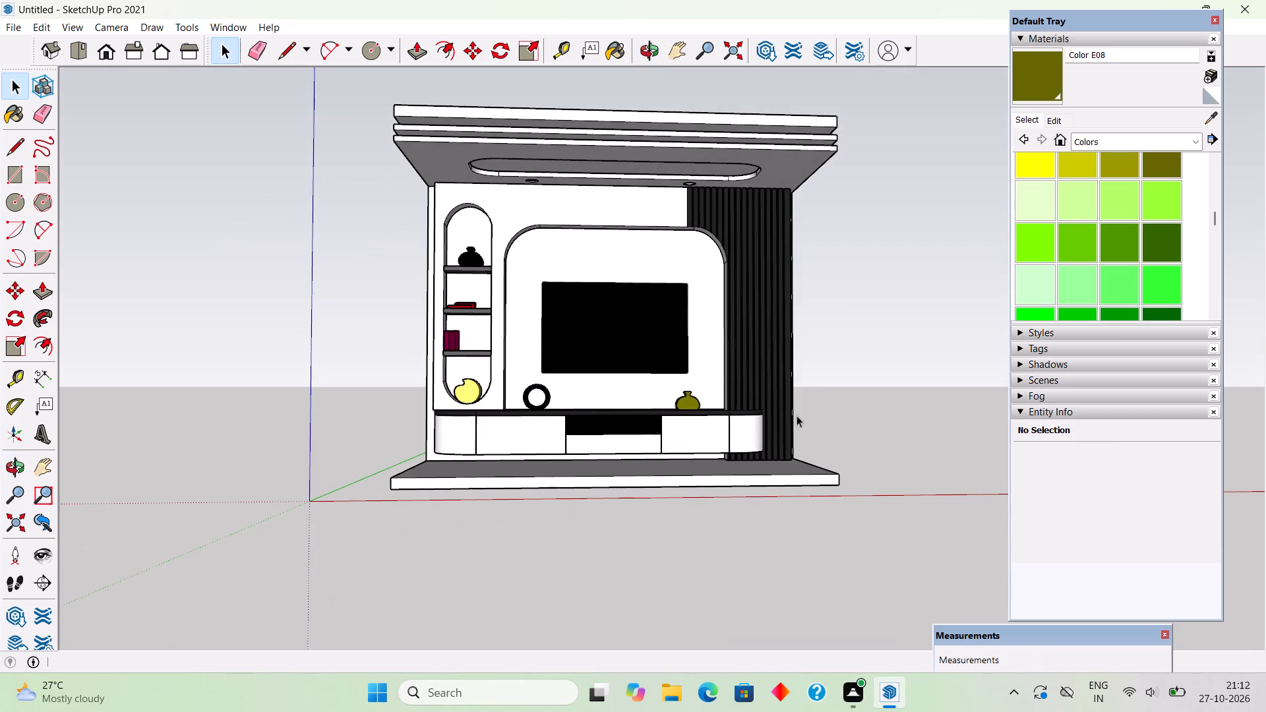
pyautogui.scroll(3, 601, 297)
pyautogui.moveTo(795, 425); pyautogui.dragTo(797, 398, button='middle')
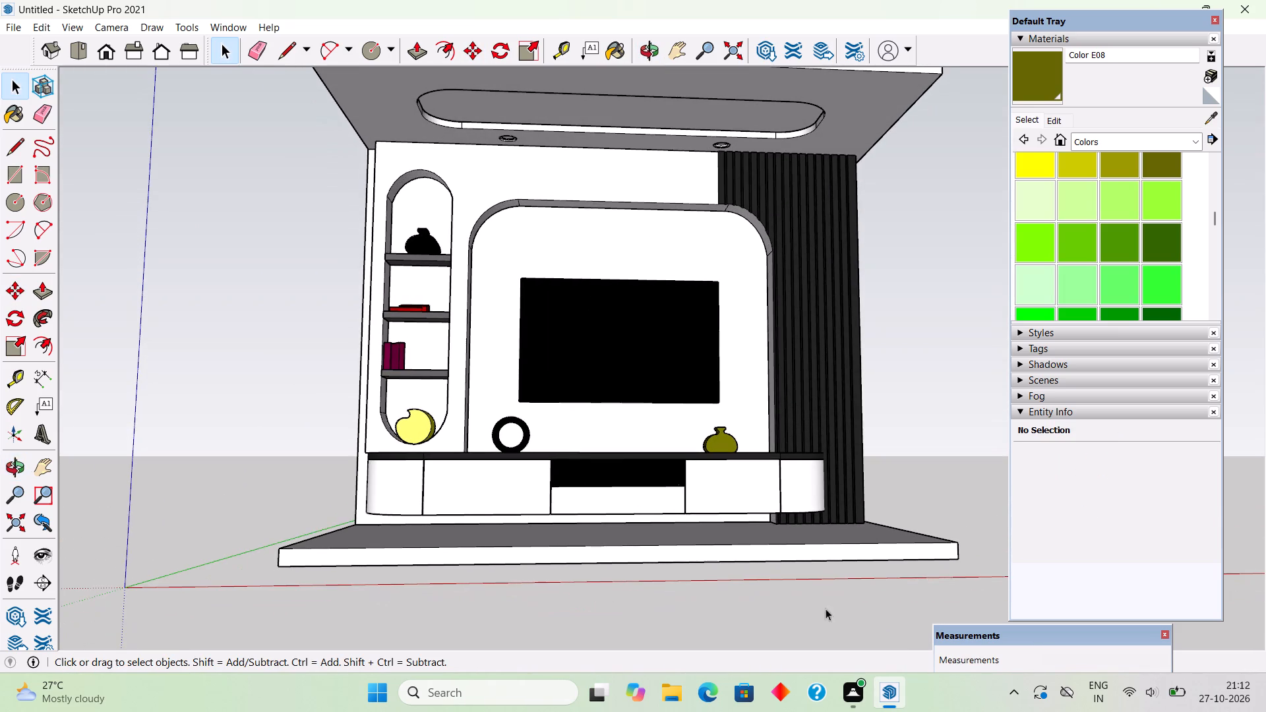
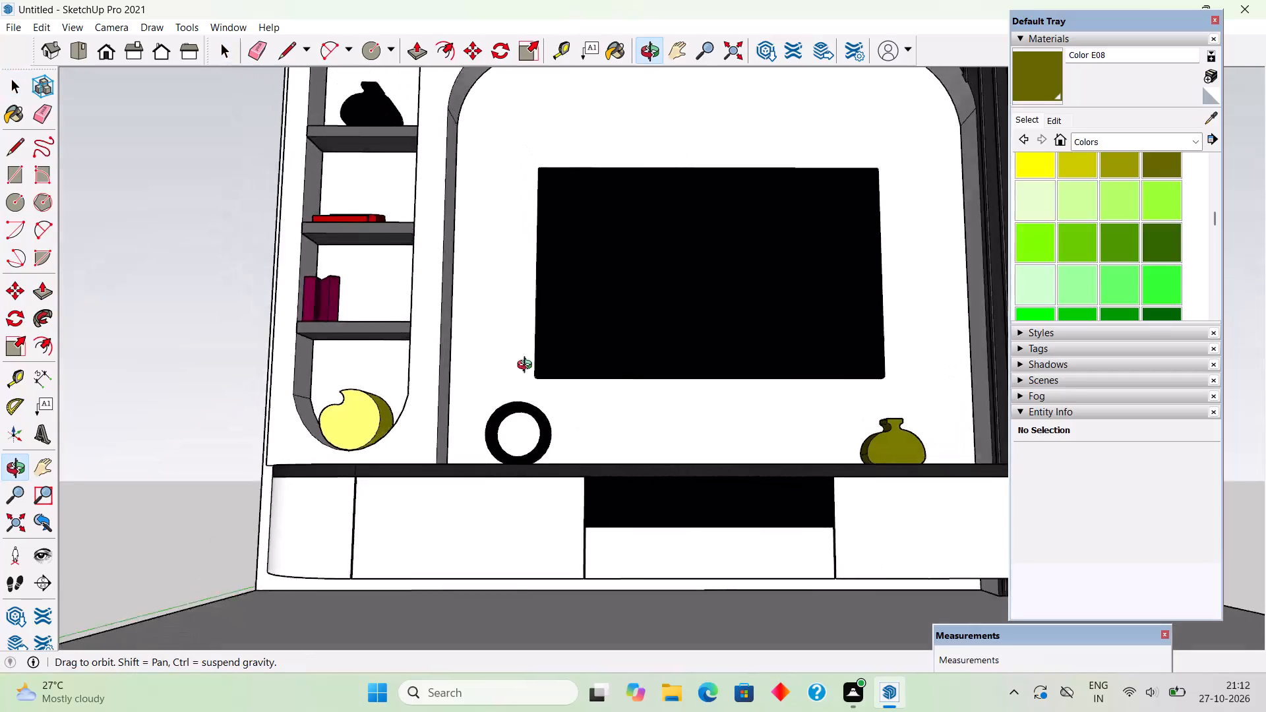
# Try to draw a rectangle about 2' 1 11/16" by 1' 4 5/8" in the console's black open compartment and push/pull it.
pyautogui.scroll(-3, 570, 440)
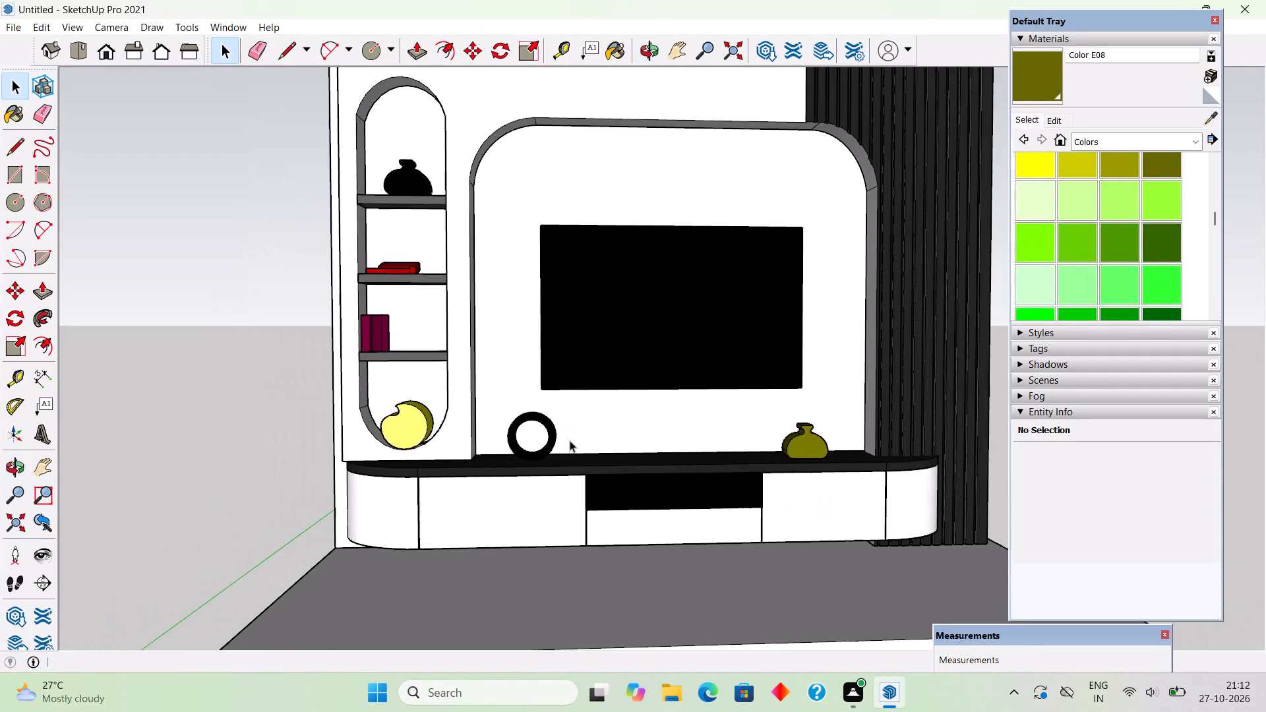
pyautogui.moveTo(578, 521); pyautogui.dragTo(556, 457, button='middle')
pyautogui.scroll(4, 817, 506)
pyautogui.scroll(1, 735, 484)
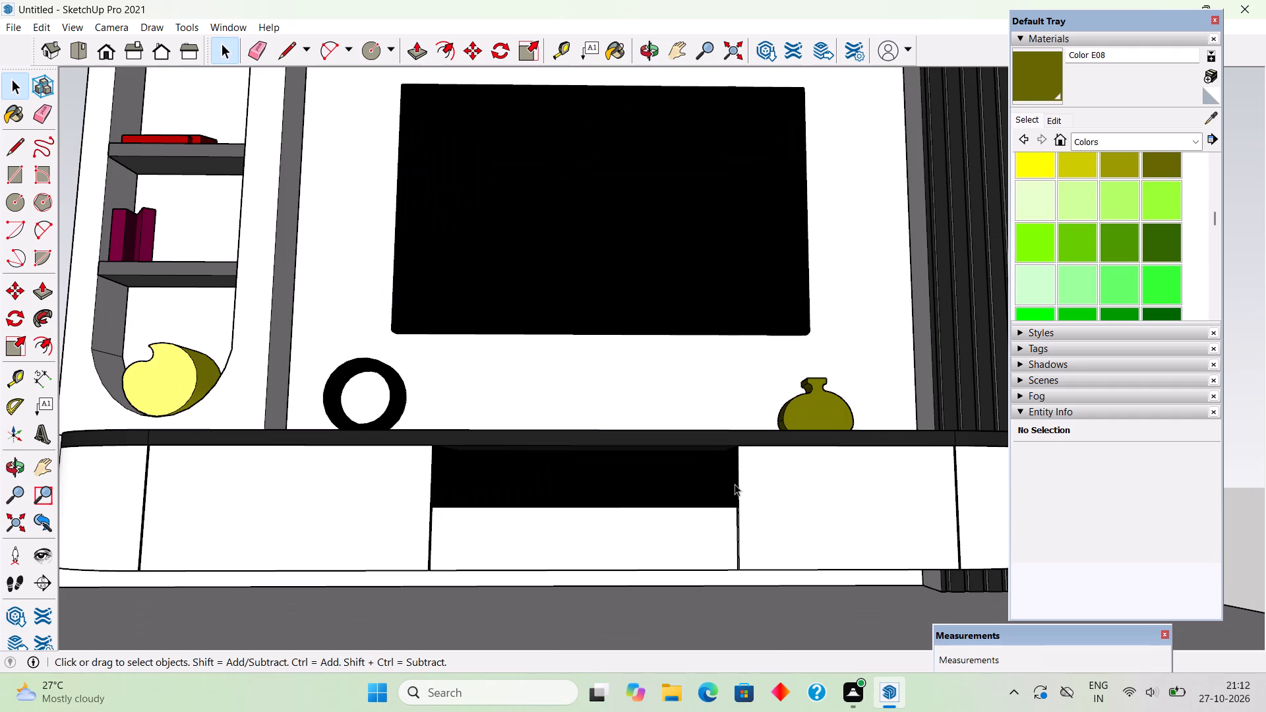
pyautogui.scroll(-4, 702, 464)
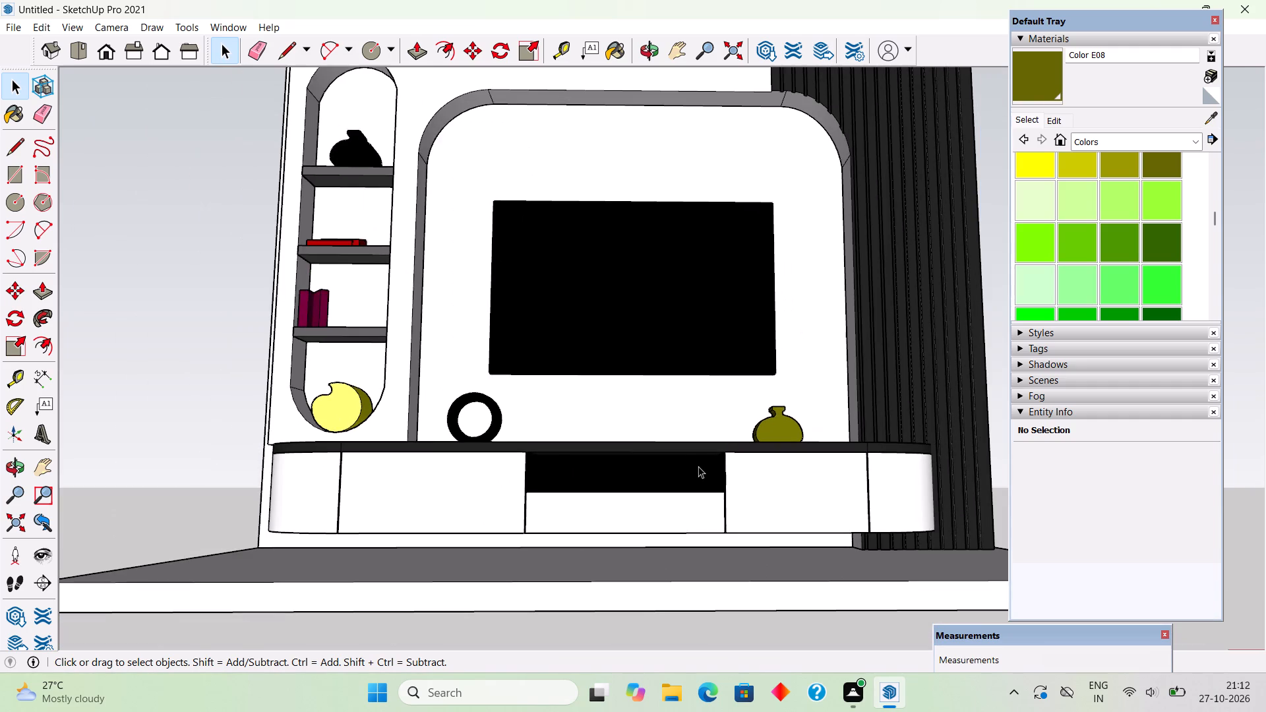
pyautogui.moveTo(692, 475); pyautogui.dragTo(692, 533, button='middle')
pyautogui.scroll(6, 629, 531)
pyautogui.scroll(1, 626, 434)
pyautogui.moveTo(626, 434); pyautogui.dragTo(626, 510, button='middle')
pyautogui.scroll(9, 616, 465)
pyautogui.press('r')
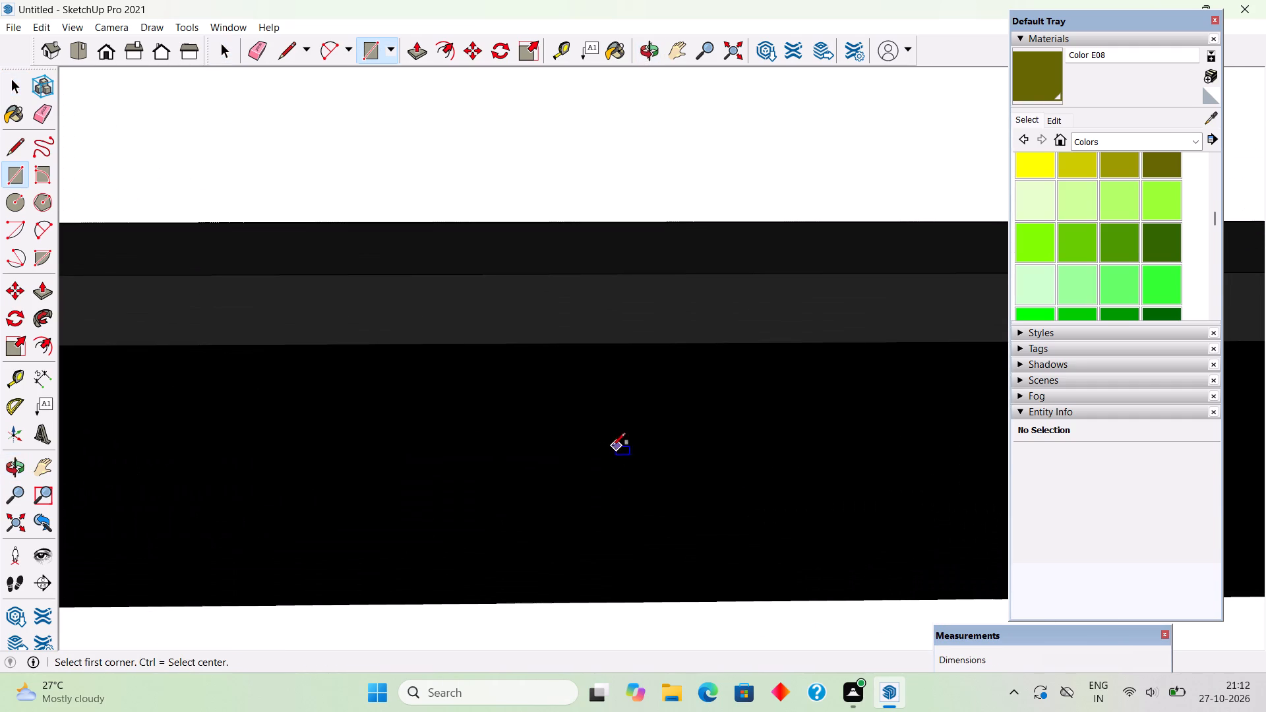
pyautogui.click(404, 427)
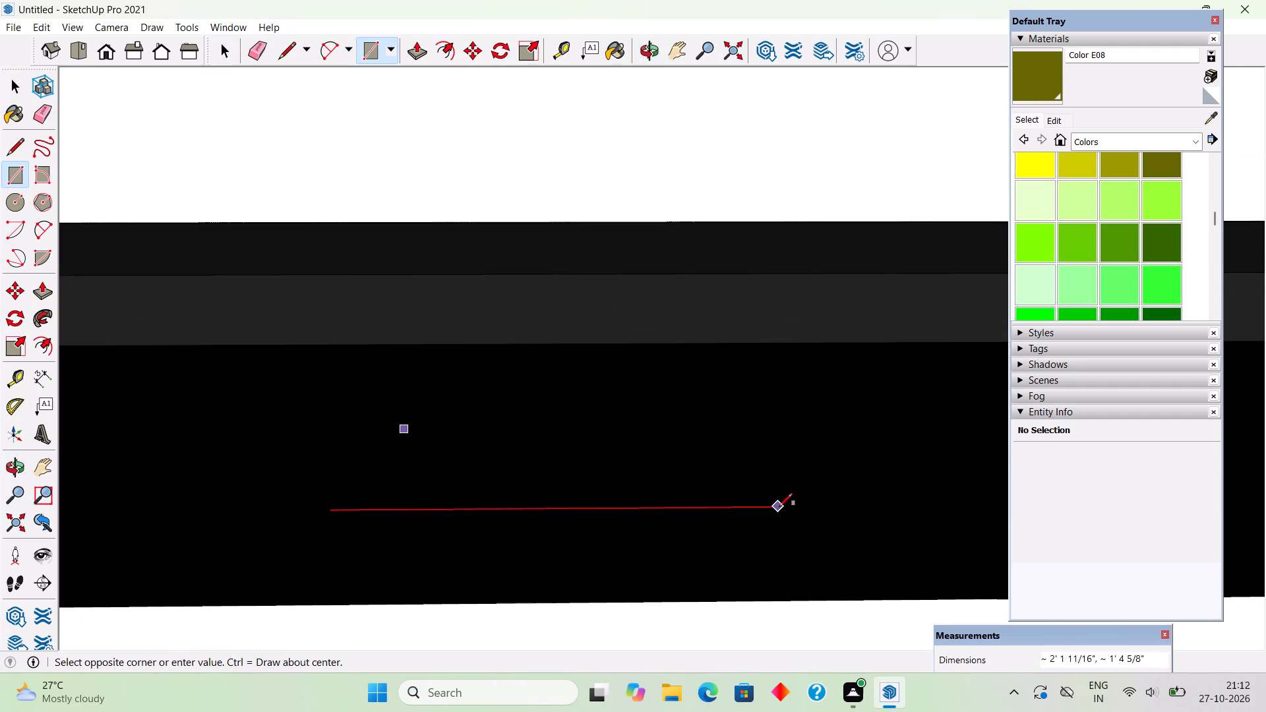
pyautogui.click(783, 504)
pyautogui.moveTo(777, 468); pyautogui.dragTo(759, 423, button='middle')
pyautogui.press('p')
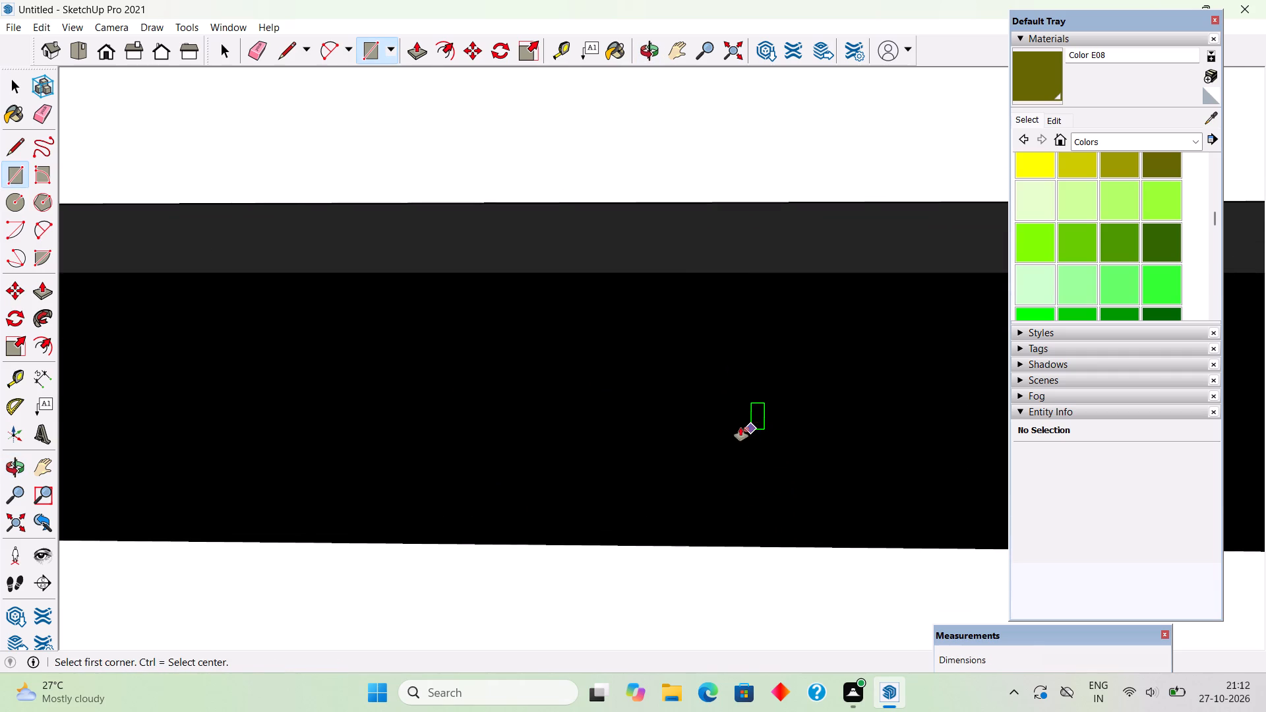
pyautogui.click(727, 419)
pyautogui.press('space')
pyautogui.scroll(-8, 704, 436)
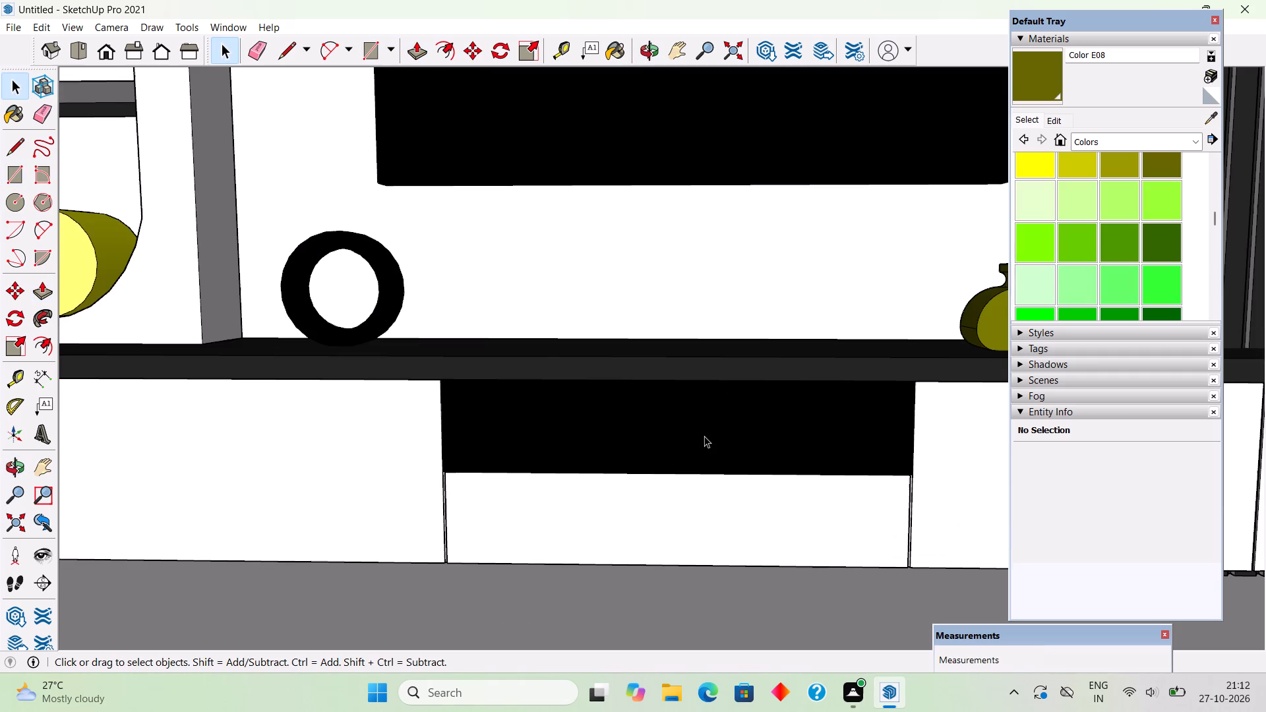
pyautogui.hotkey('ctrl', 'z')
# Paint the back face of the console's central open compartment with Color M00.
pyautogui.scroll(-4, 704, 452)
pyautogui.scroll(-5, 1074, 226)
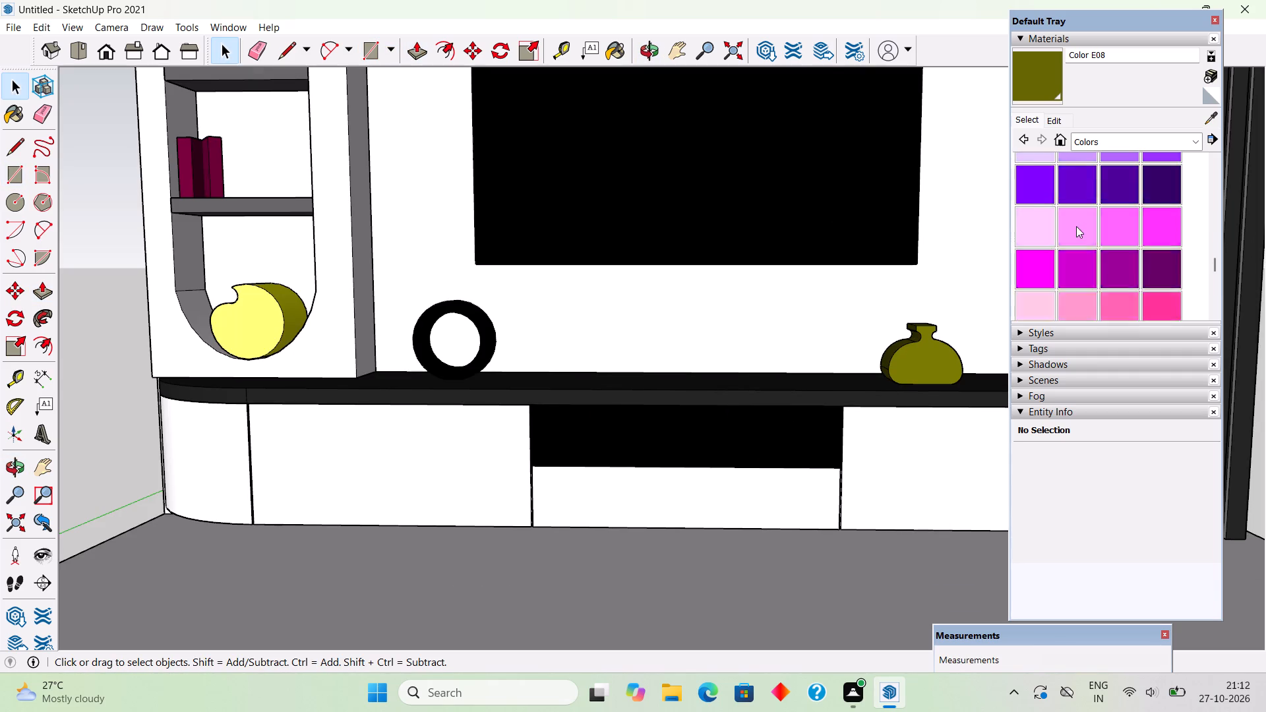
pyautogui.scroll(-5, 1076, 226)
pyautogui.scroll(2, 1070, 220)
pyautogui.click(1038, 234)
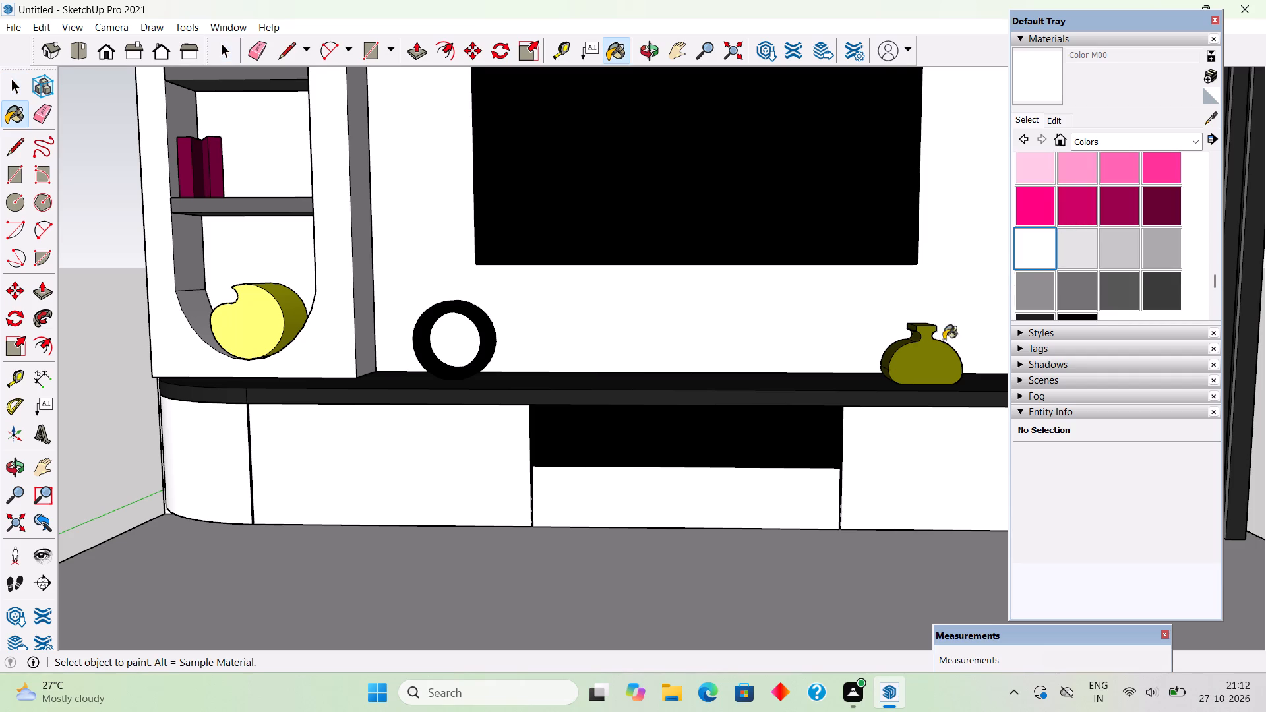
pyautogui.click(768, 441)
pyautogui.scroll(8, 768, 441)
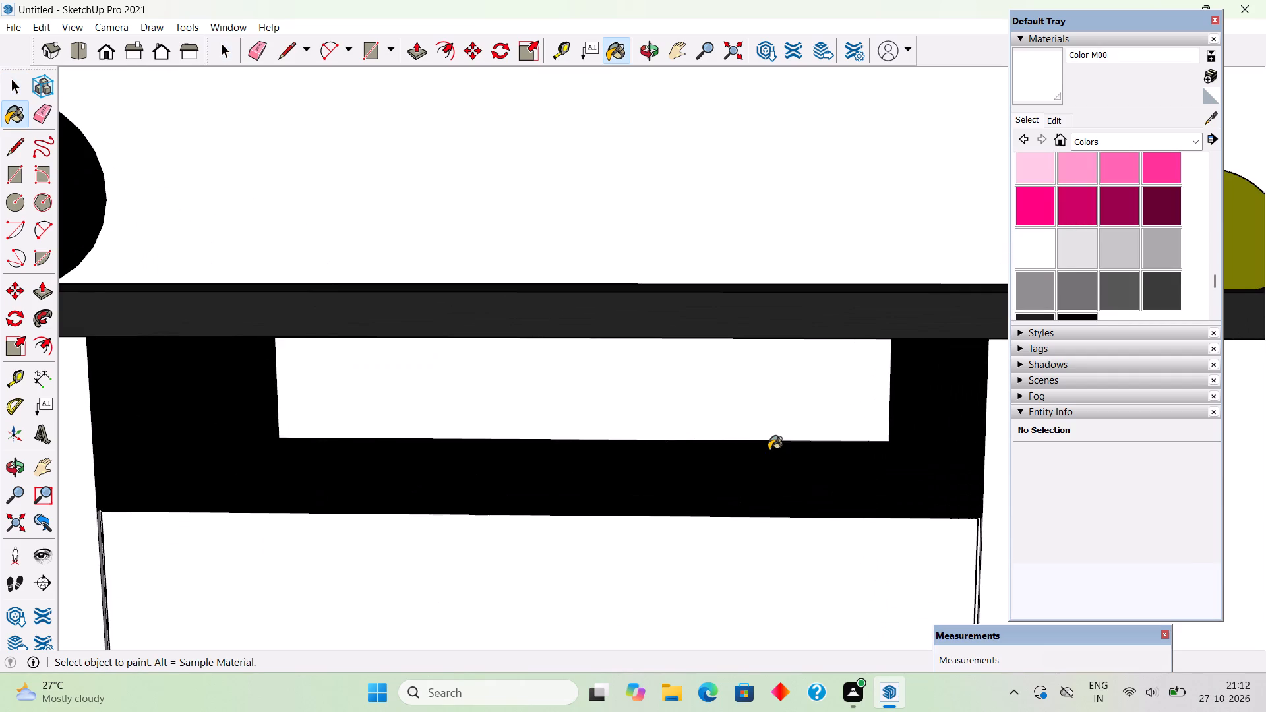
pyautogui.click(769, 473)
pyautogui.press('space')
# Draw a rectangle about 2' 3 1/8" by 8 7/8" on the open compartment's floor and extrude it up about 3 1/2".
pyautogui.moveTo(775, 455); pyautogui.dragTo(769, 556, button='middle')
pyautogui.scroll(1, 698, 450)
pyautogui.moveTo(696, 441); pyautogui.dragTo(696, 417, button='middle')
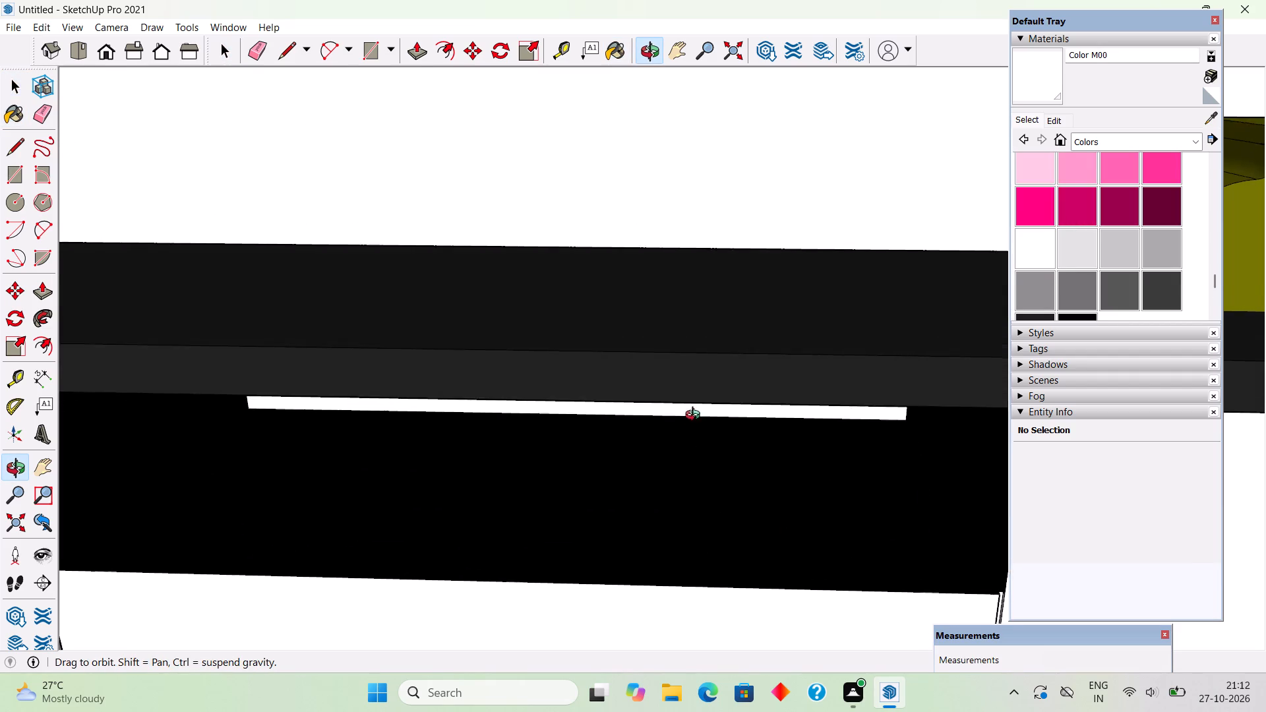
pyautogui.moveTo(696, 417); pyautogui.dragTo(696, 413, button='middle')
pyautogui.press('r')
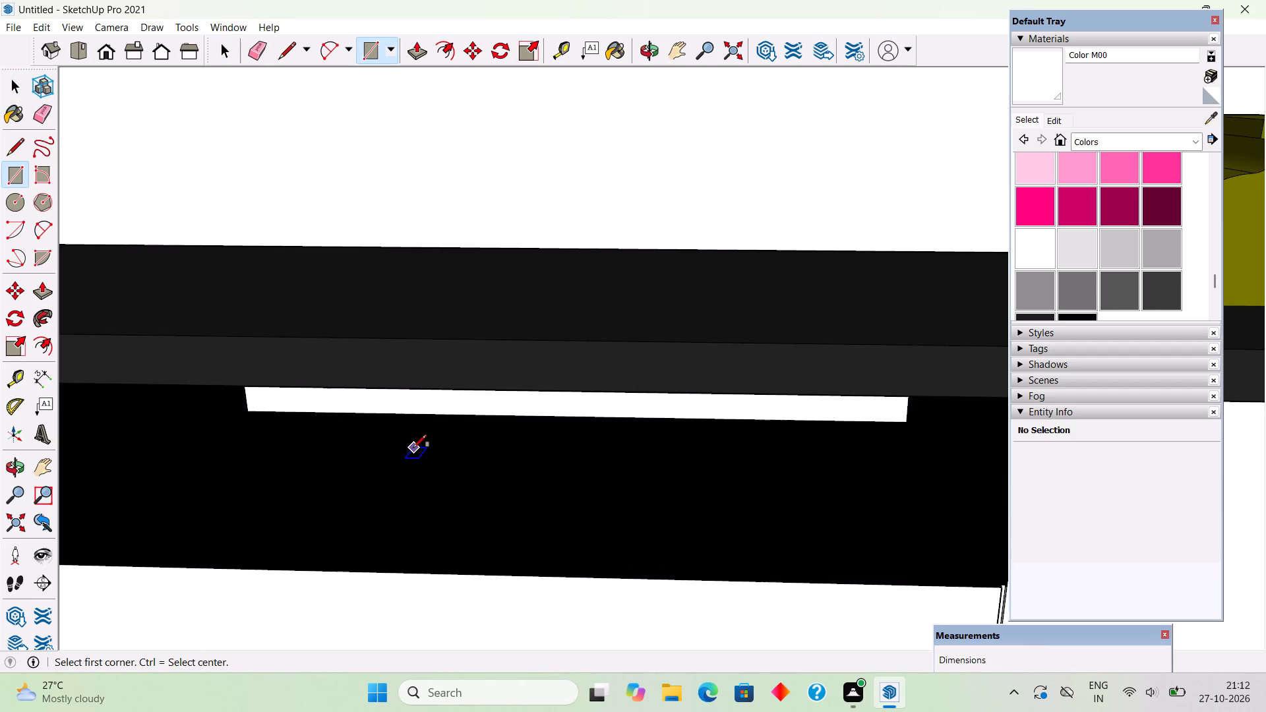
pyautogui.click(413, 448)
pyautogui.click(748, 502)
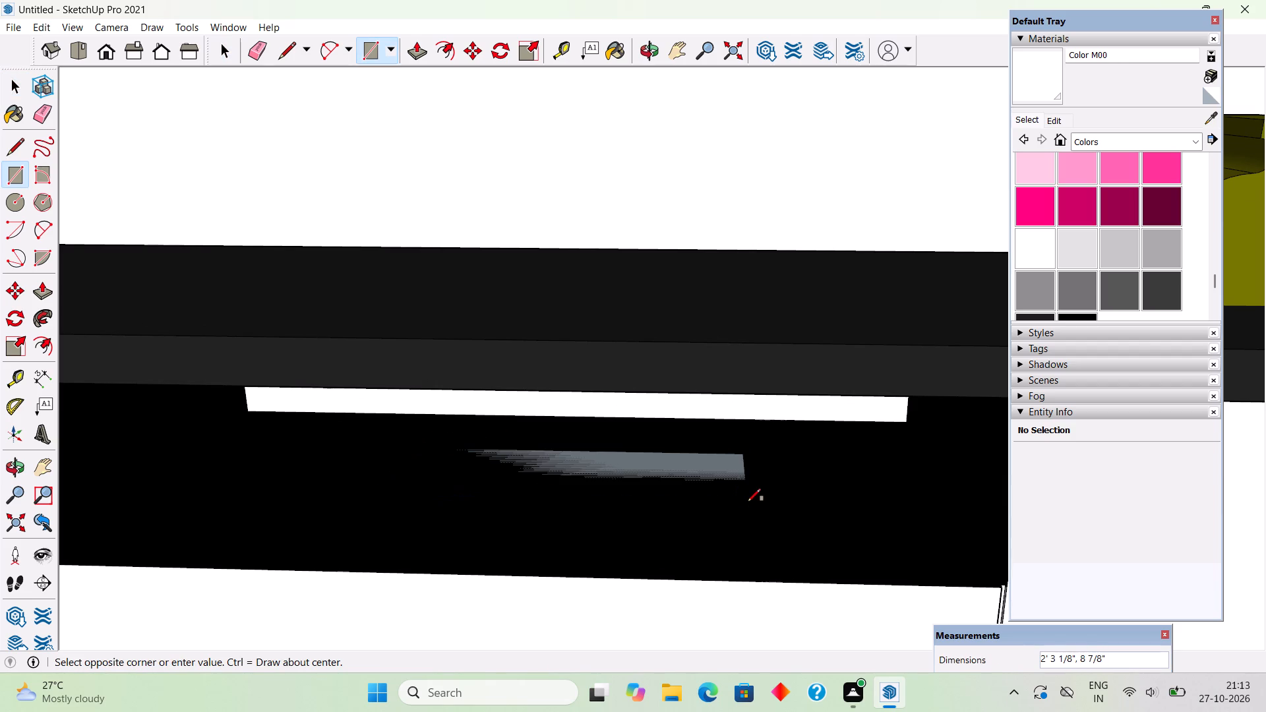
pyautogui.press('p')
pyautogui.click(706, 467)
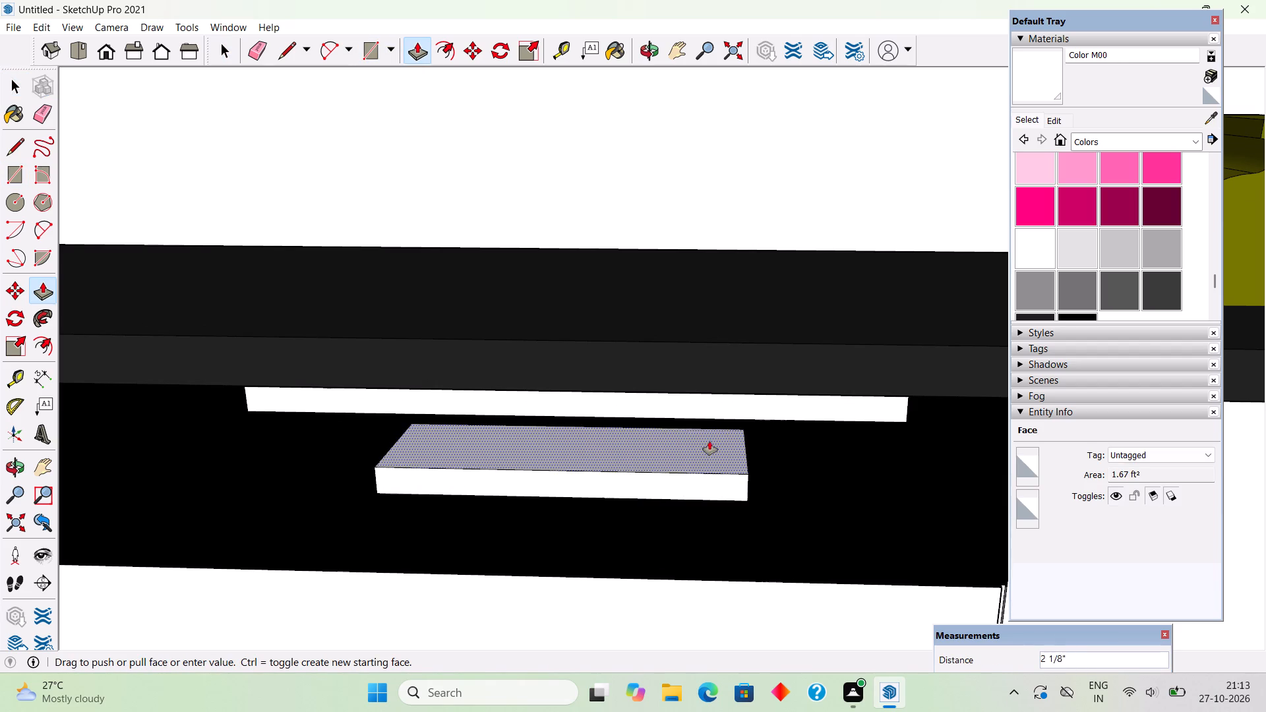
pyautogui.click(716, 425)
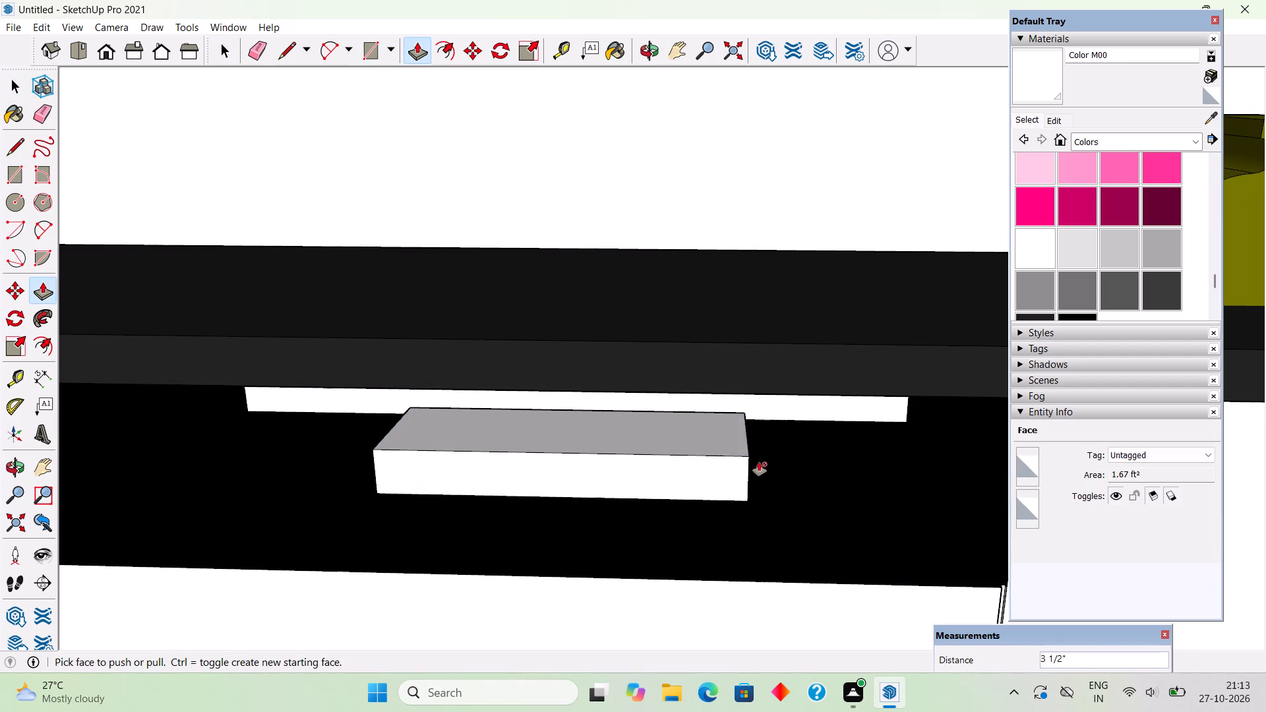
# Lengthen the box in the compartment by pulling its right end outward about 2 9/16" and its left end slightly outward.
pyautogui.moveTo(753, 459); pyautogui.dragTo(613, 415, button='middle')
pyautogui.click(706, 470)
pyautogui.click(740, 473)
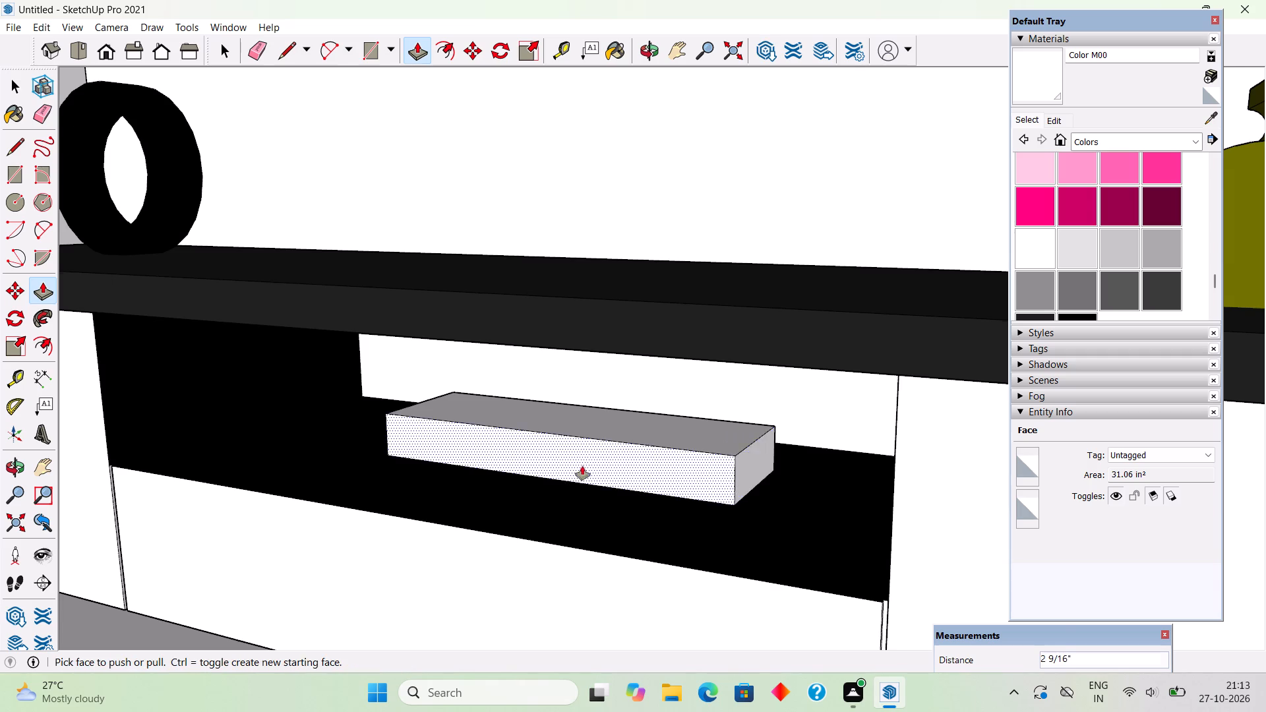
pyautogui.moveTo(585, 467); pyautogui.dragTo(842, 471, button='middle')
pyautogui.moveTo(442, 473); pyautogui.dragTo(607, 465, button='middle')
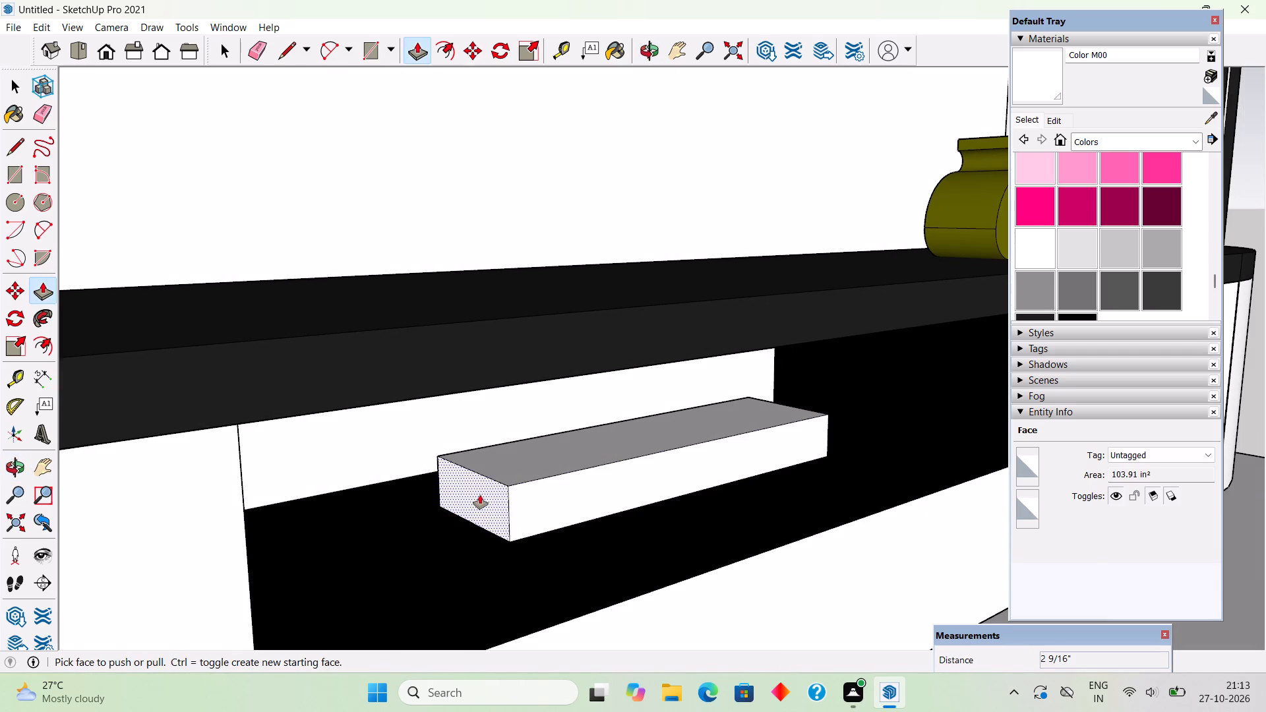
pyautogui.click(481, 494)
pyautogui.click(444, 515)
pyautogui.press('space')
# Make the whole box in the compartment a group and paint it with Color M05.
pyautogui.tripleClick(549, 490)
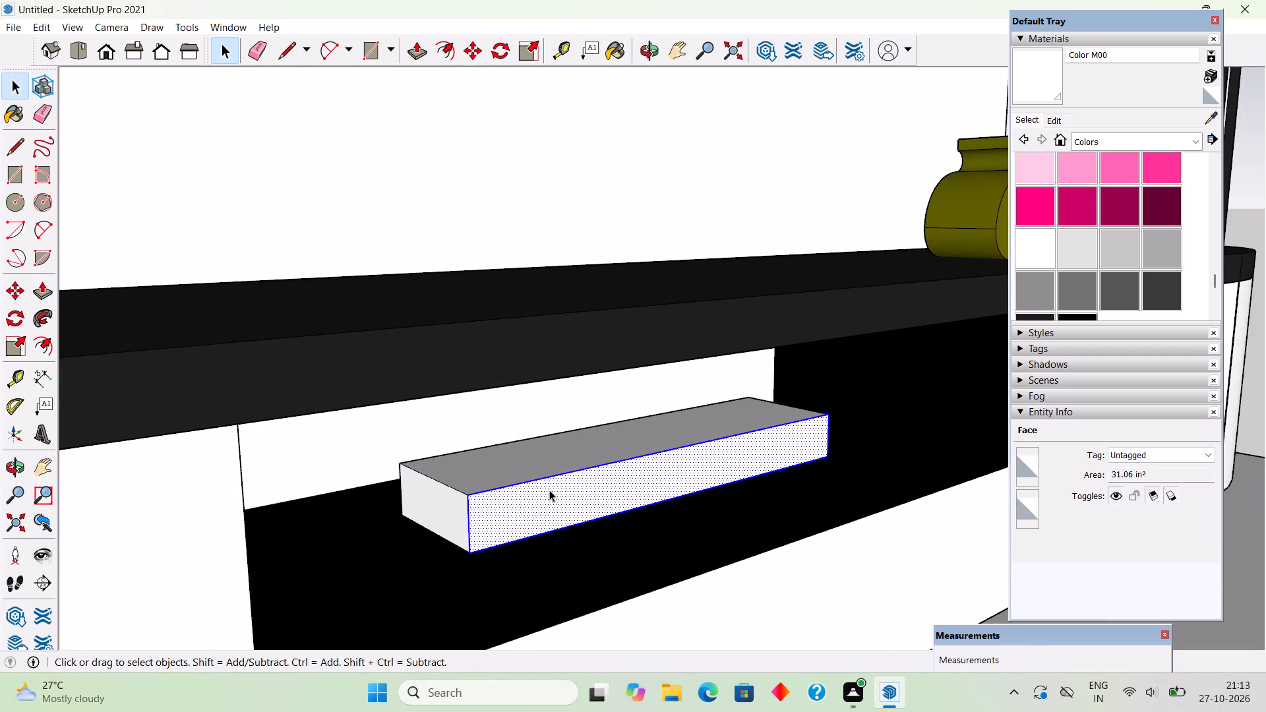
pyautogui.rightClick(551, 489)
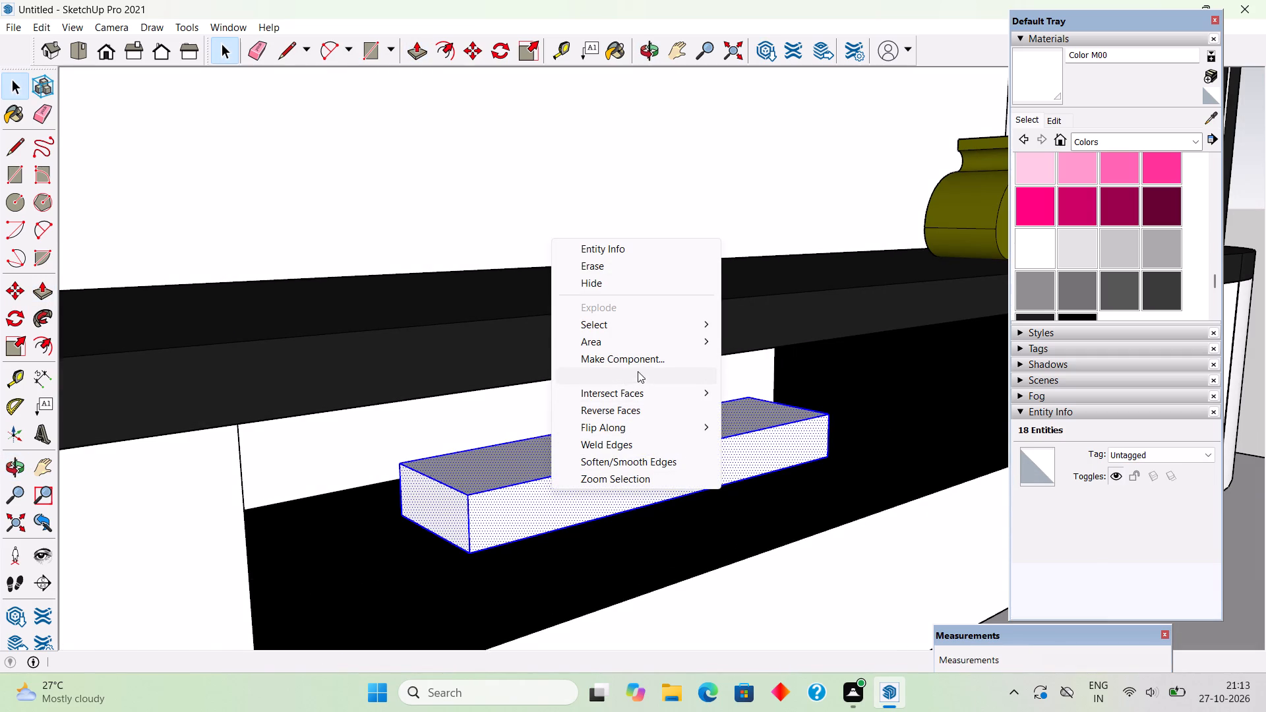
pyautogui.click(638, 371)
pyautogui.click(1082, 287)
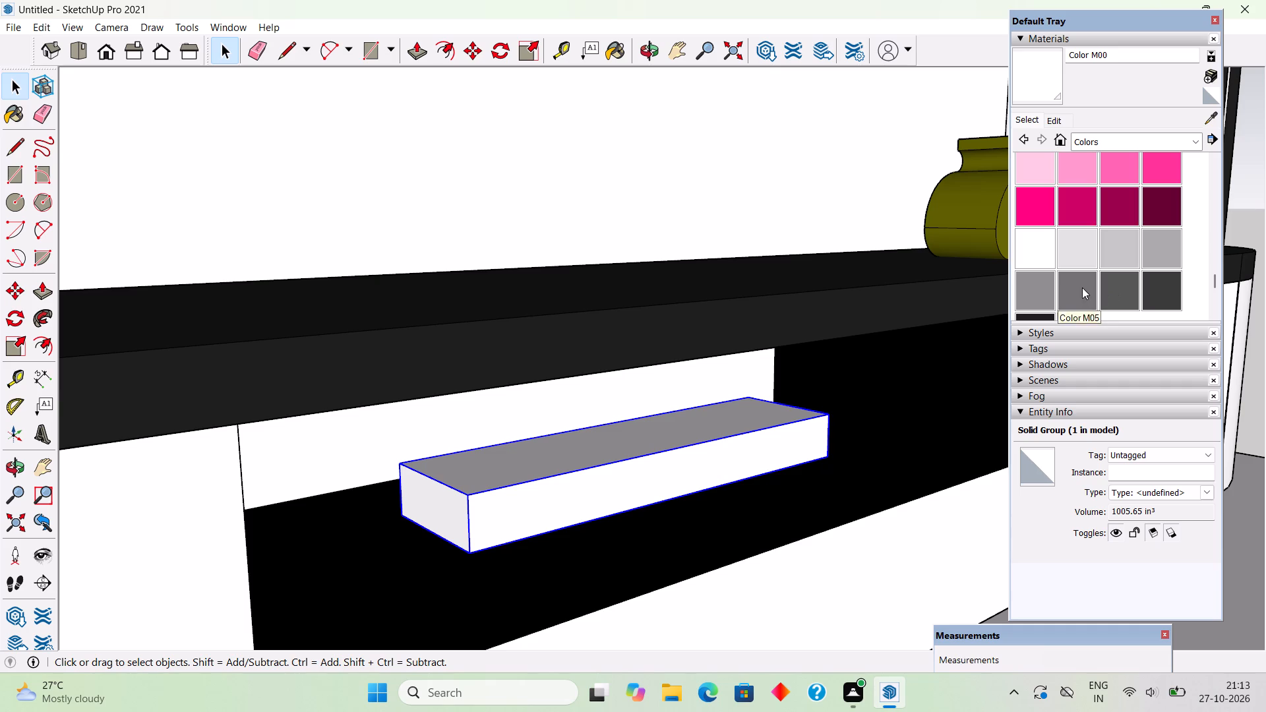
pyautogui.click(660, 446)
pyautogui.press('space')
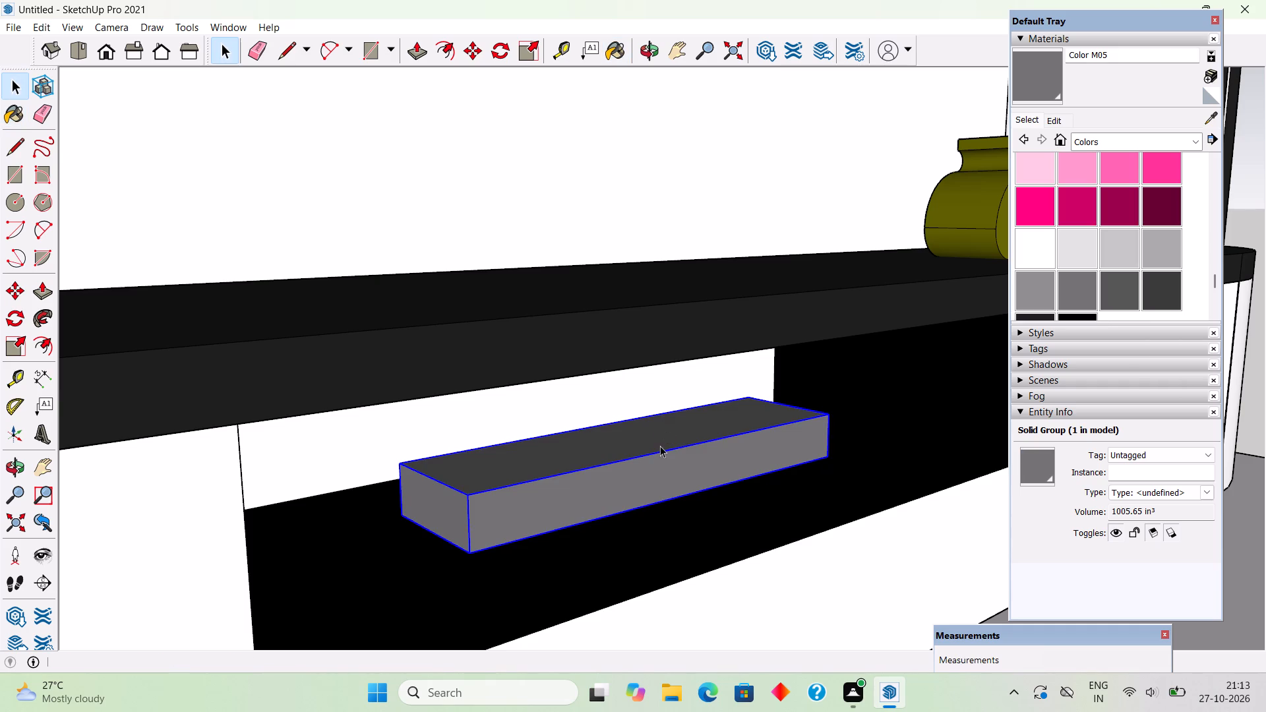
# Paint the back face of the open compartment behind the grey box with Color M09.
pyautogui.scroll(-2, 1140, 293)
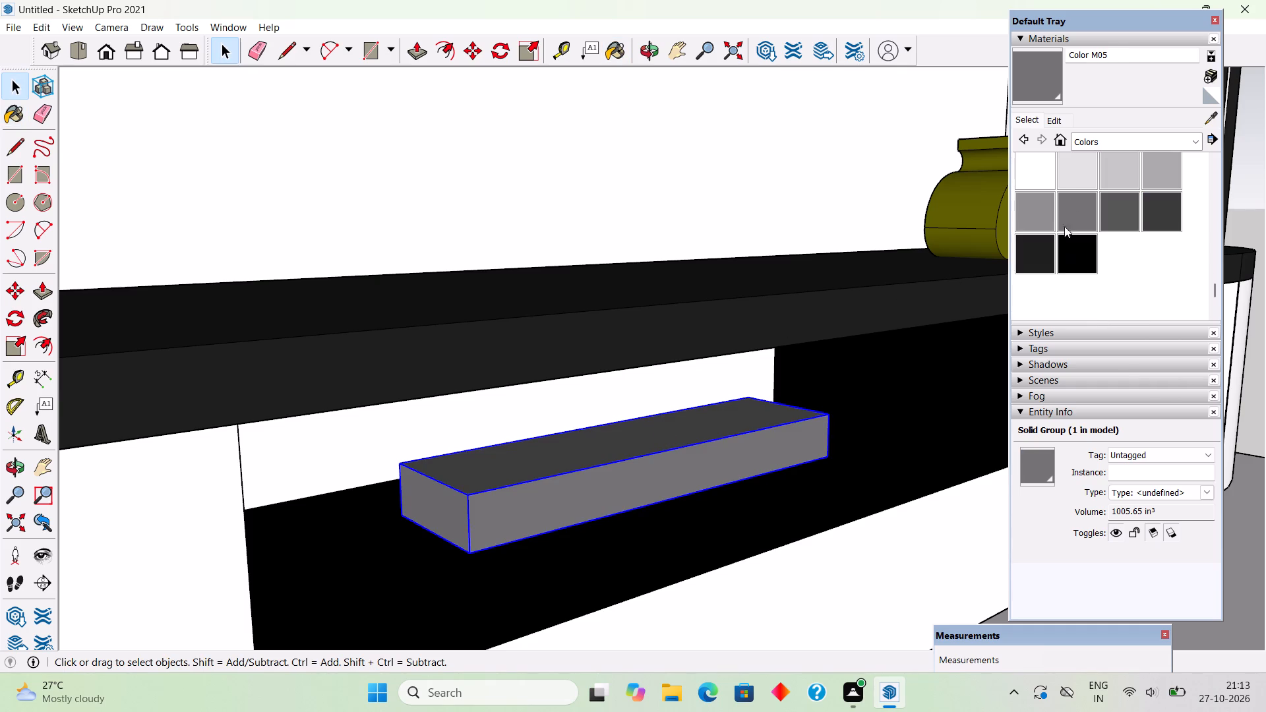
pyautogui.click(1073, 179)
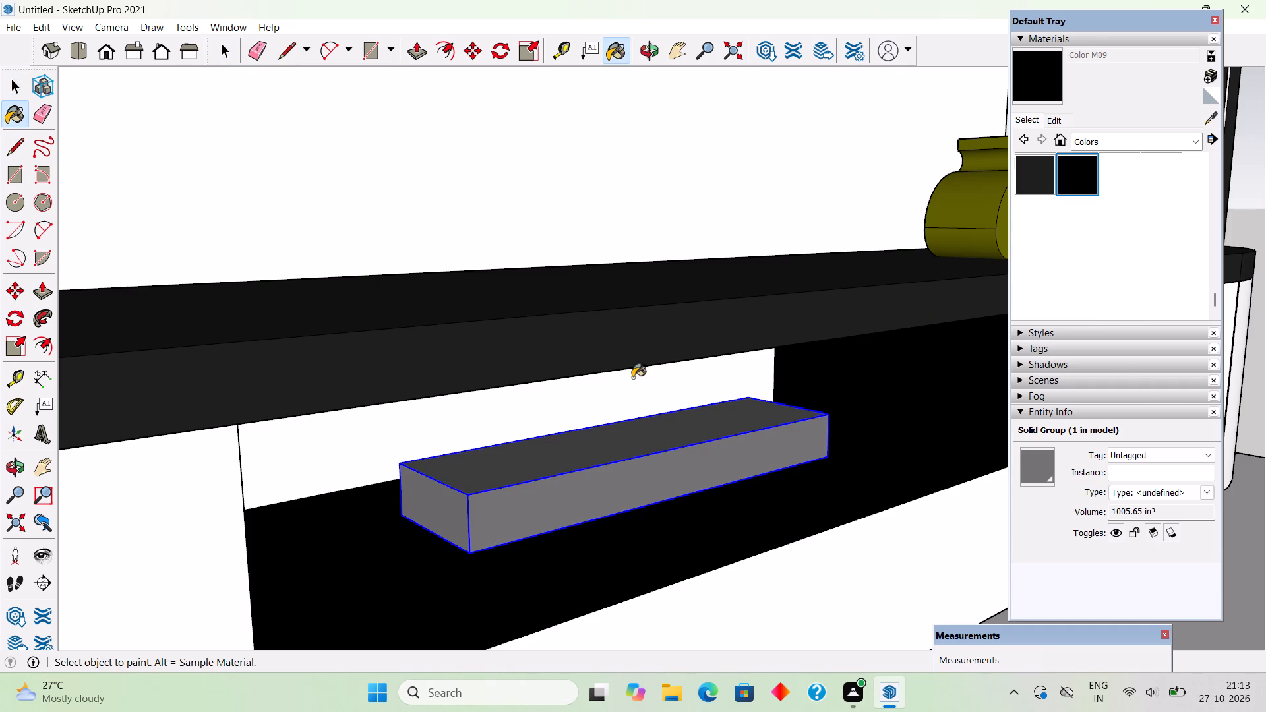
pyautogui.click(632, 380)
pyautogui.scroll(-10, 721, 480)
pyautogui.press('space')
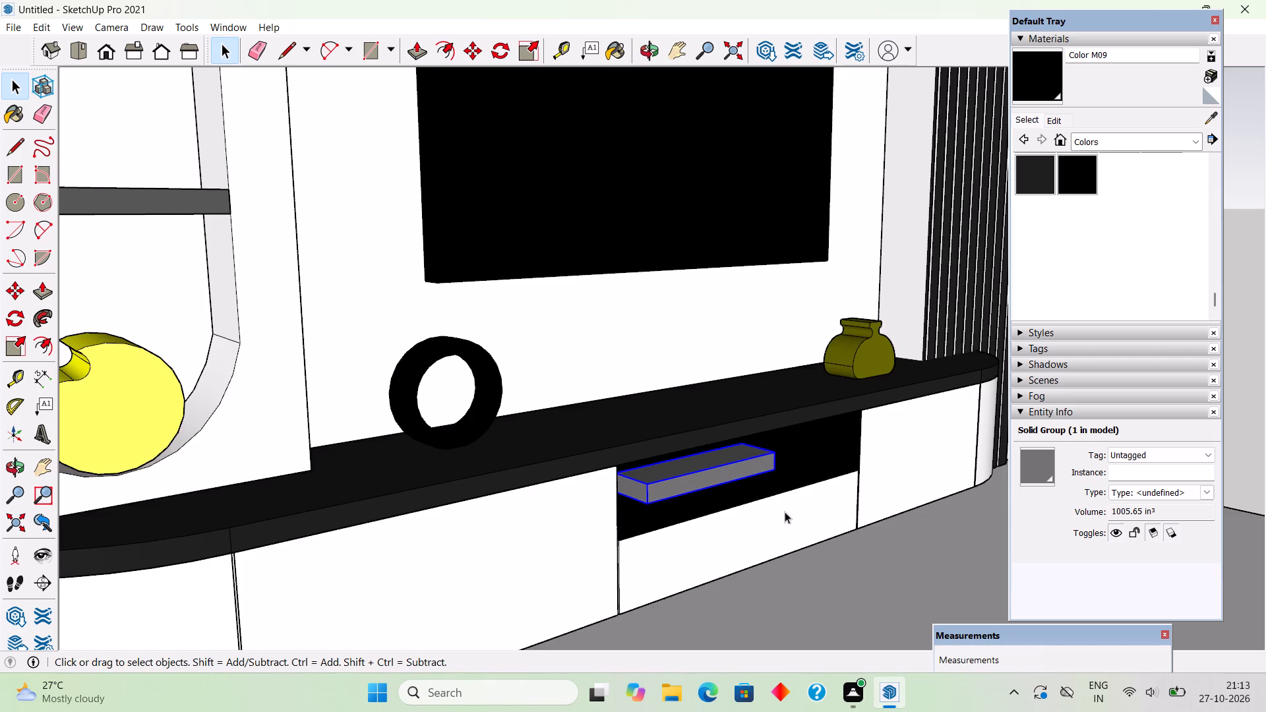
# Deselect the grey box and examine the whole TV wall unit from the front, the side and above.
pyautogui.moveTo(738, 506); pyautogui.dragTo(473, 494, button='middle')
pyautogui.scroll(-13, 473, 494)
pyautogui.click(837, 411)
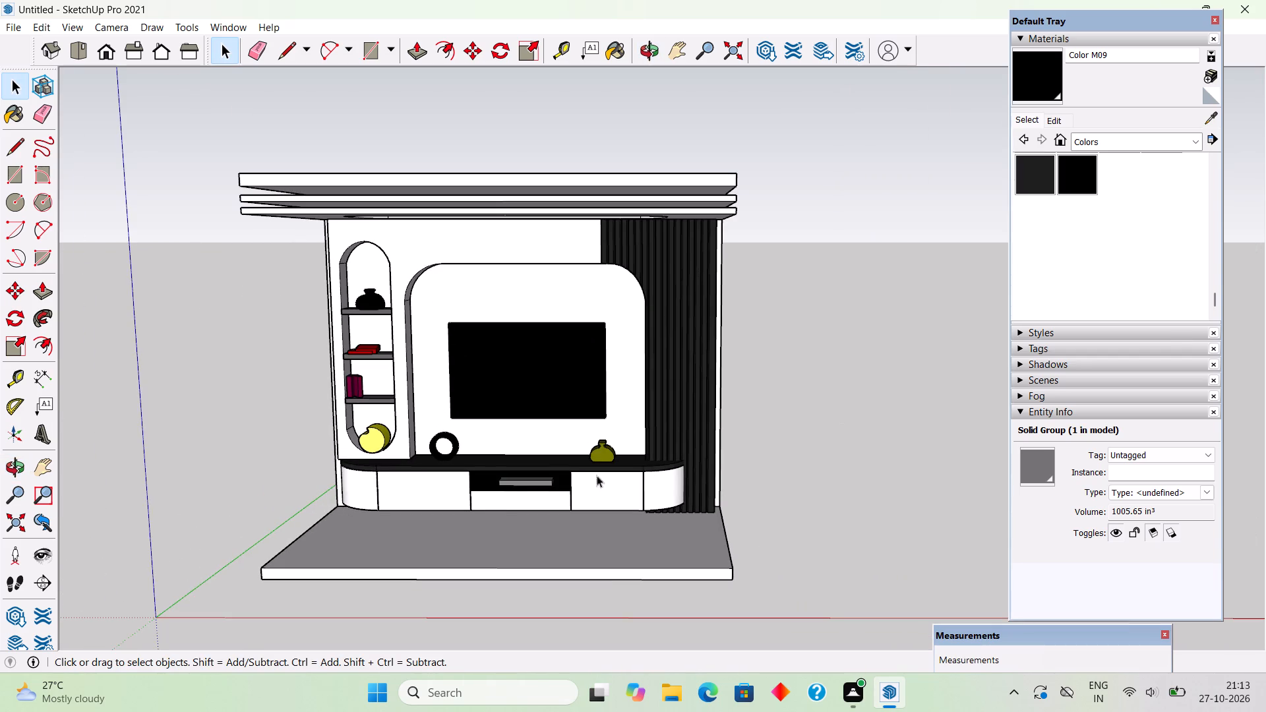
pyautogui.moveTo(596, 450); pyautogui.dragTo(637, 395, button='middle')
pyautogui.scroll(1, 288, 357)
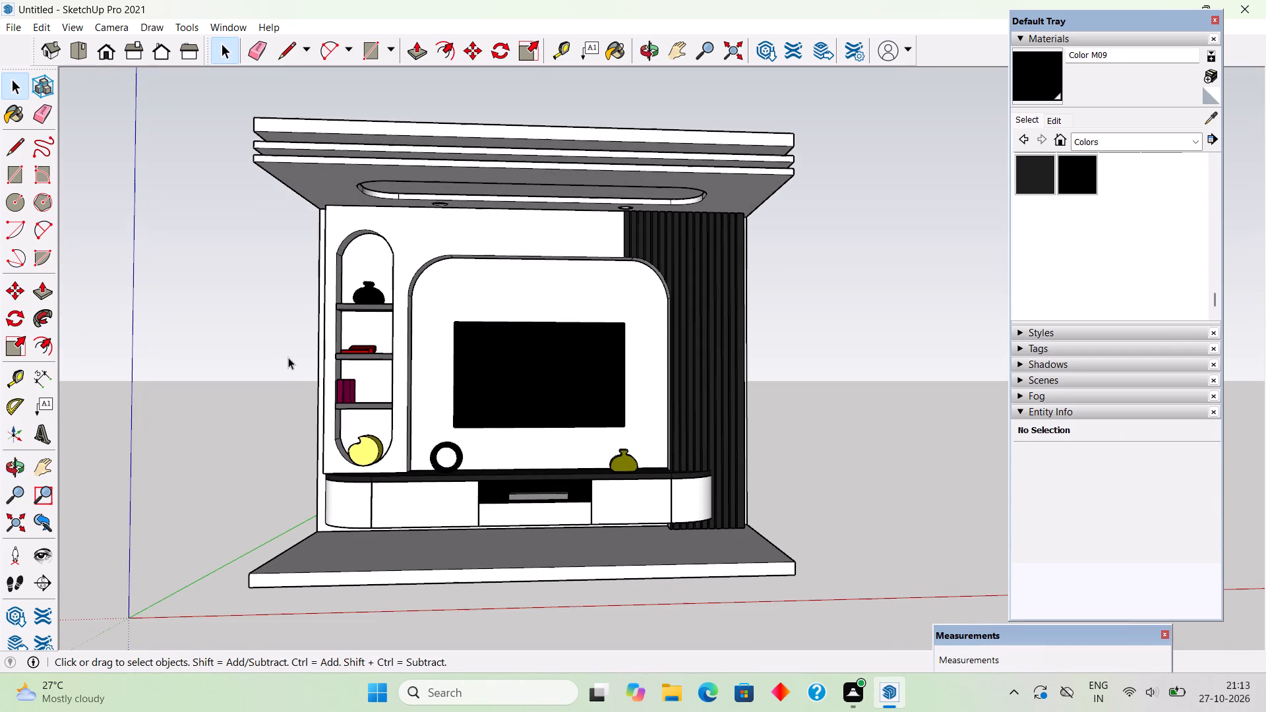
pyautogui.scroll(-2, 288, 357)
pyautogui.scroll(-1, 355, 389)
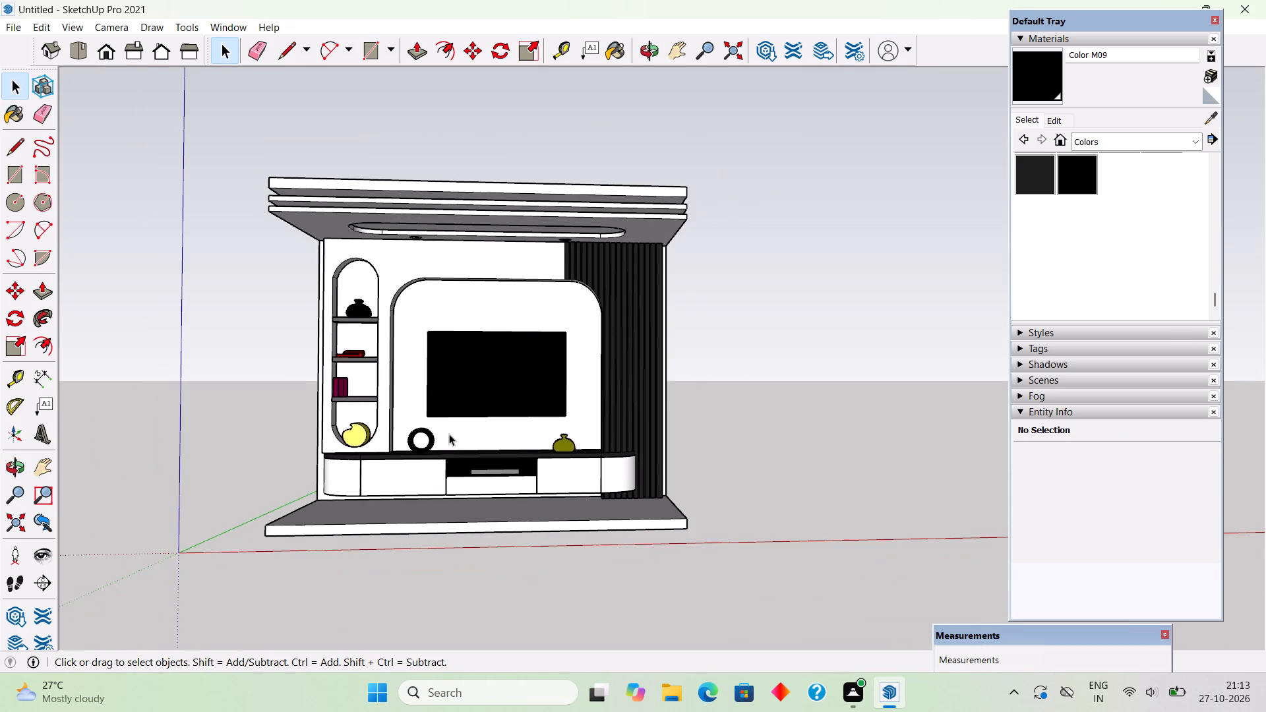
pyautogui.moveTo(450, 431); pyautogui.dragTo(442, 380, button='middle')
pyautogui.scroll(5, 442, 379)
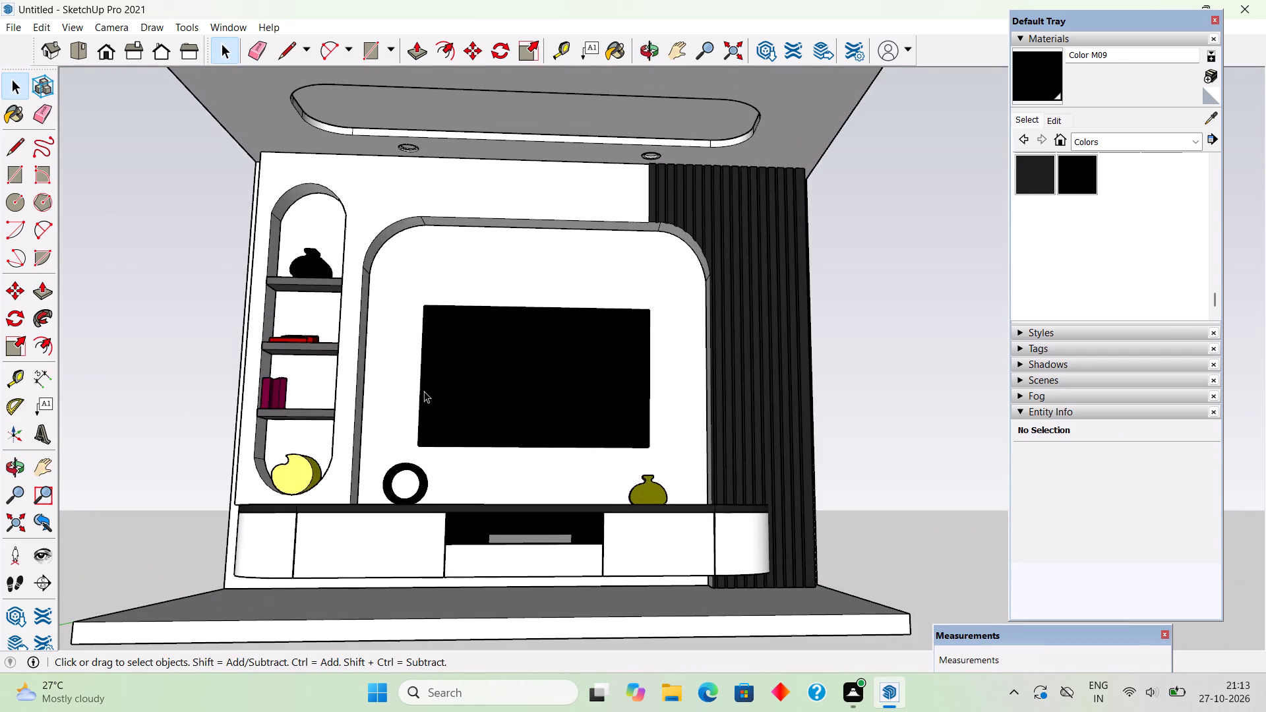
pyautogui.scroll(-2, 418, 408)
pyautogui.moveTo(406, 438); pyautogui.dragTo(407, 485, button='middle')
pyautogui.moveTo(651, 428); pyautogui.dragTo(525, 427, button='middle')
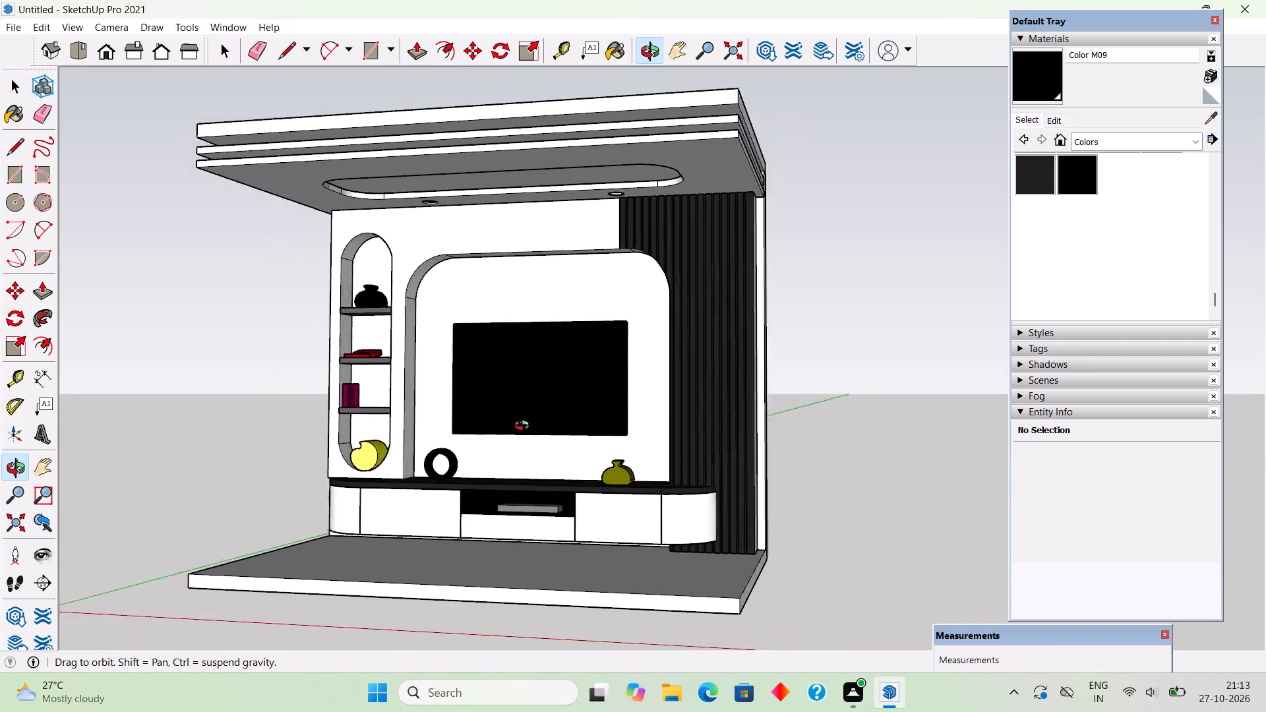
pyautogui.moveTo(525, 427); pyautogui.dragTo(235, 436, button='middle')
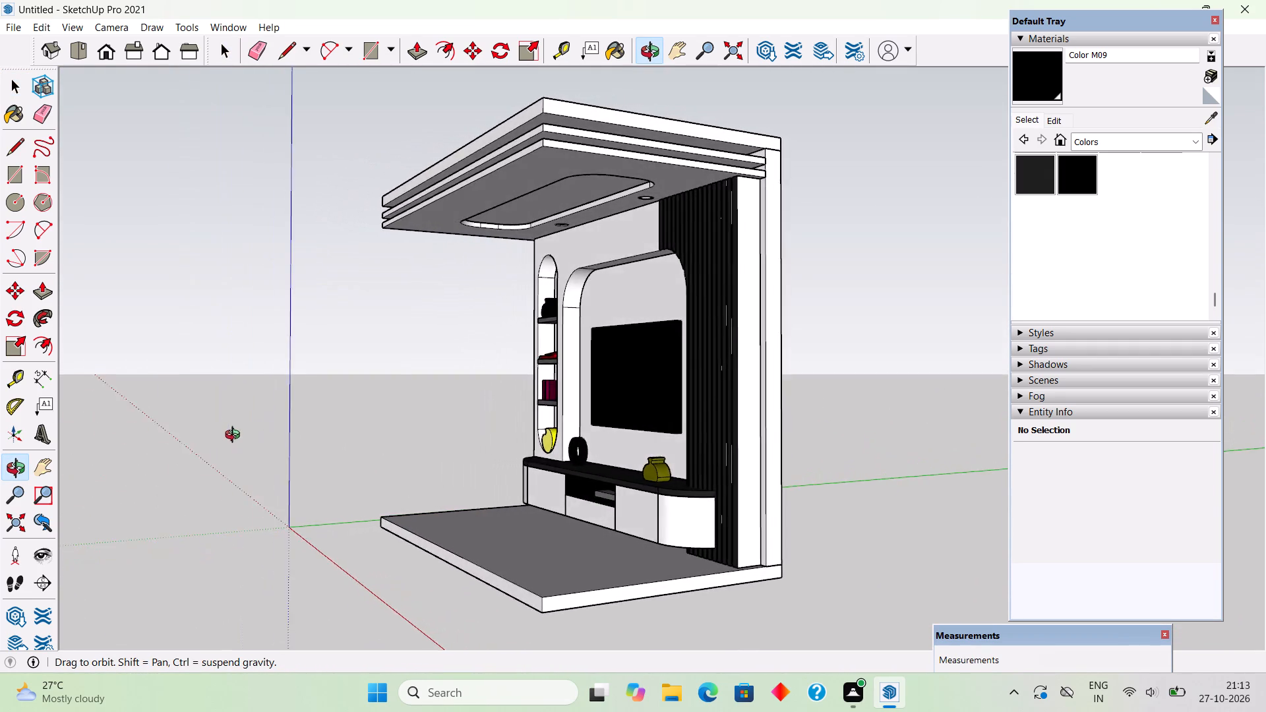
pyautogui.moveTo(235, 436); pyautogui.dragTo(634, 438, button='middle')
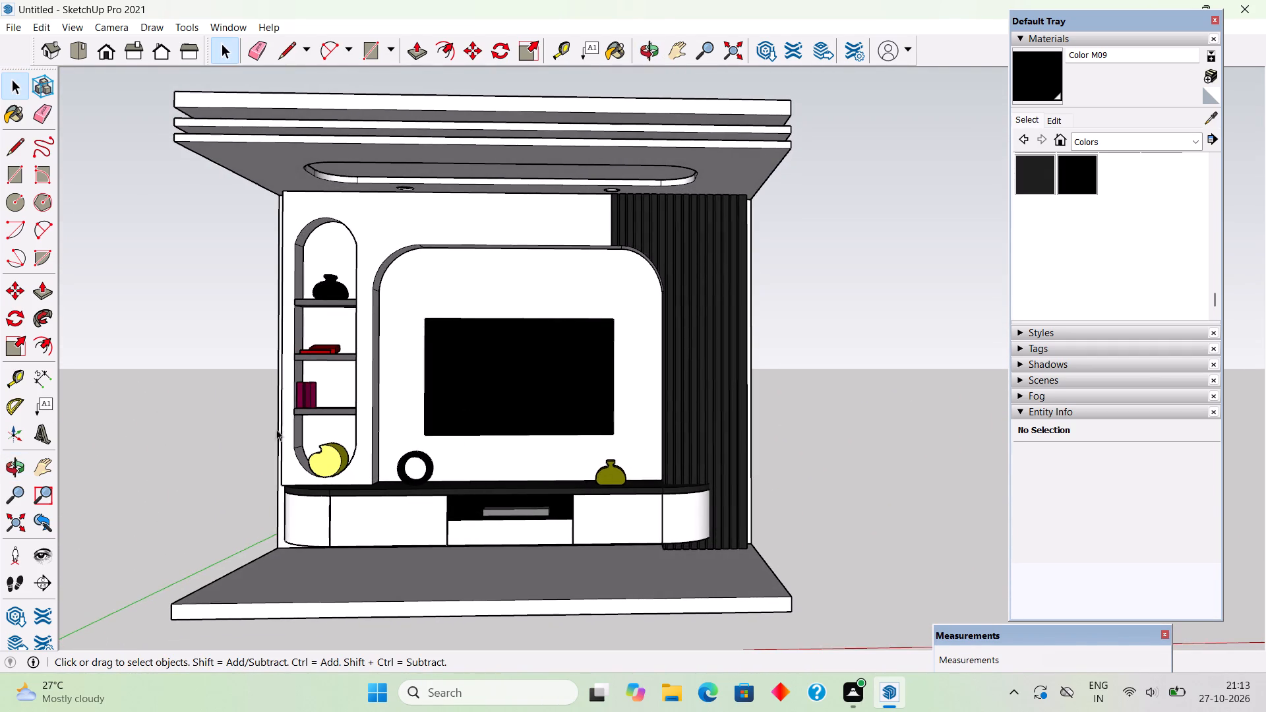
pyautogui.scroll(6, 274, 429)
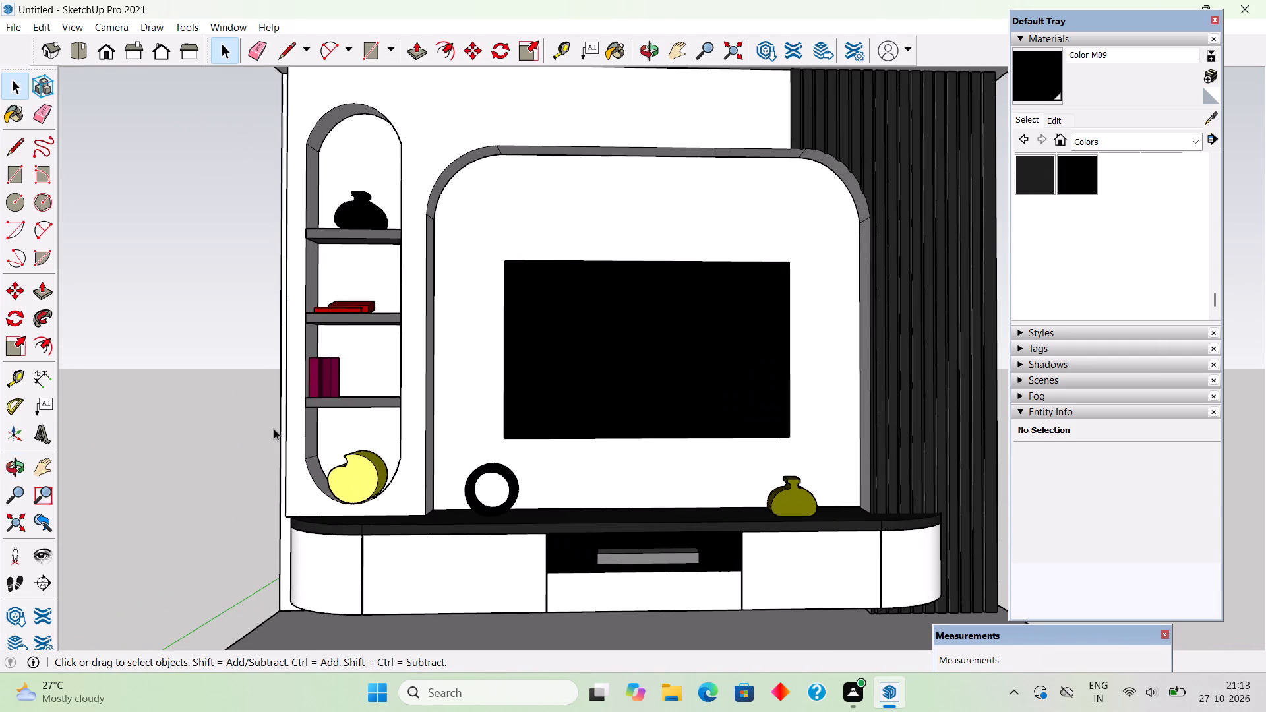
pyautogui.scroll(-3, 274, 422)
pyautogui.moveTo(277, 438); pyautogui.dragTo(303, 547, button='middle')
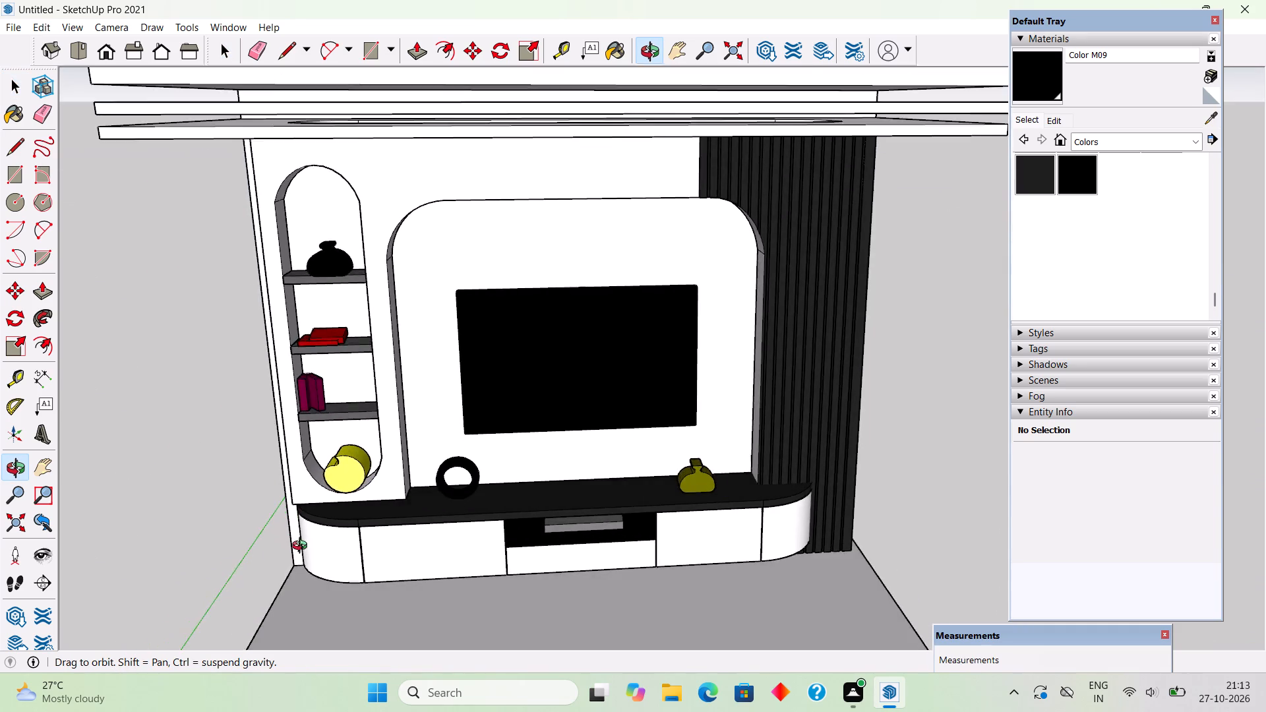
# Scale the black ring ornament on the console to about 0.78 of its width and 2.00 times its depth.
pyautogui.moveTo(303, 547); pyautogui.dragTo(311, 491, button='middle')
pyautogui.scroll(-2, 316, 489)
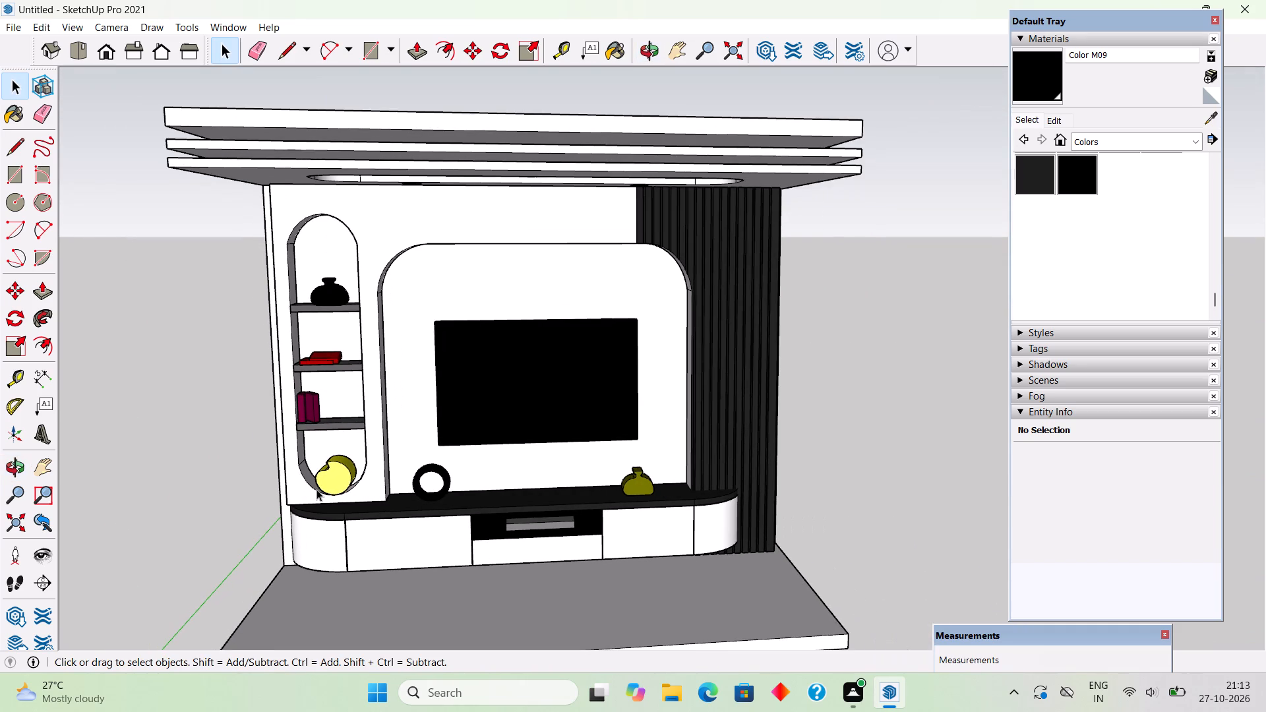
pyautogui.scroll(10, 394, 482)
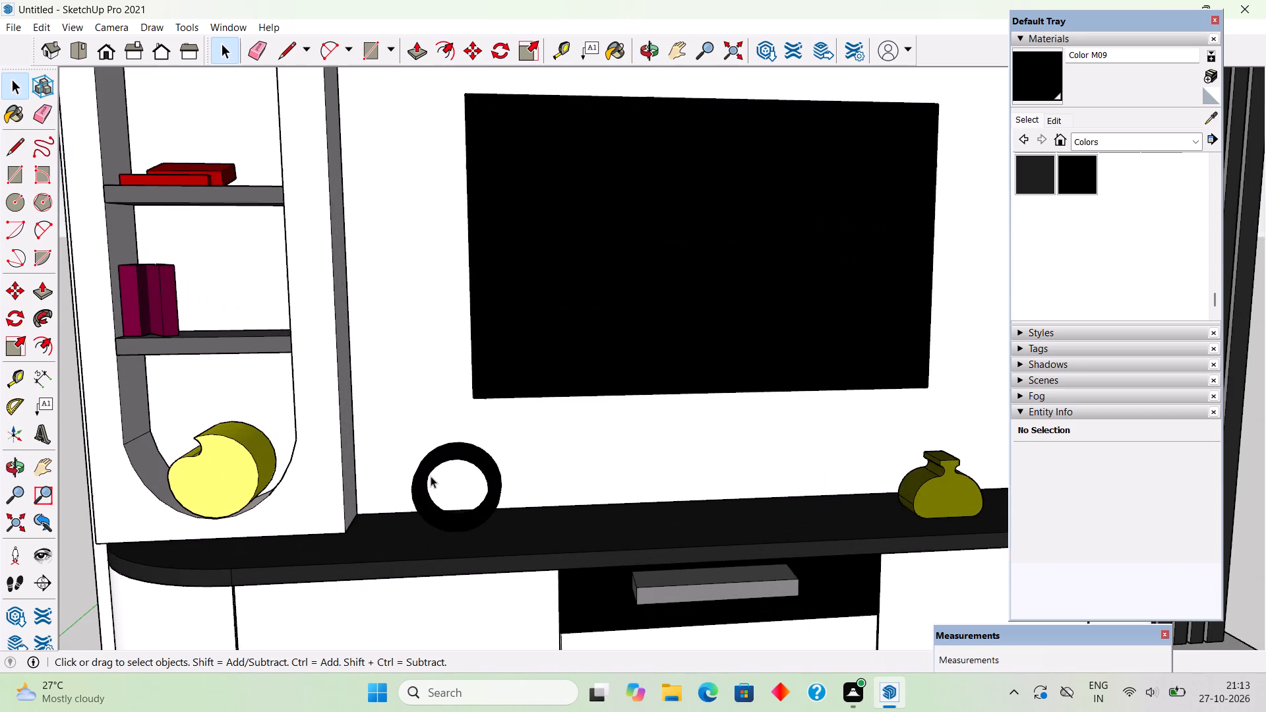
pyautogui.click(431, 476)
pyautogui.scroll(6, 423, 481)
pyautogui.moveTo(407, 500); pyautogui.dragTo(576, 490, button='middle')
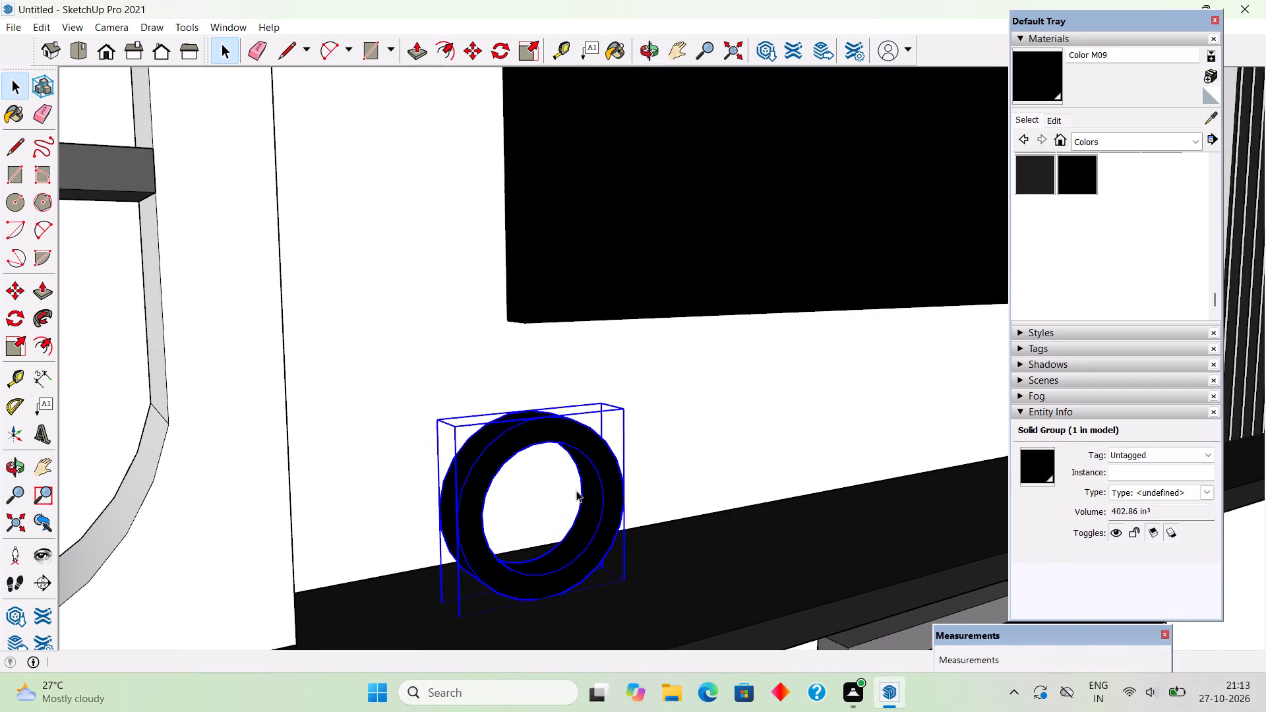
pyautogui.press('s')
pyautogui.click(444, 516)
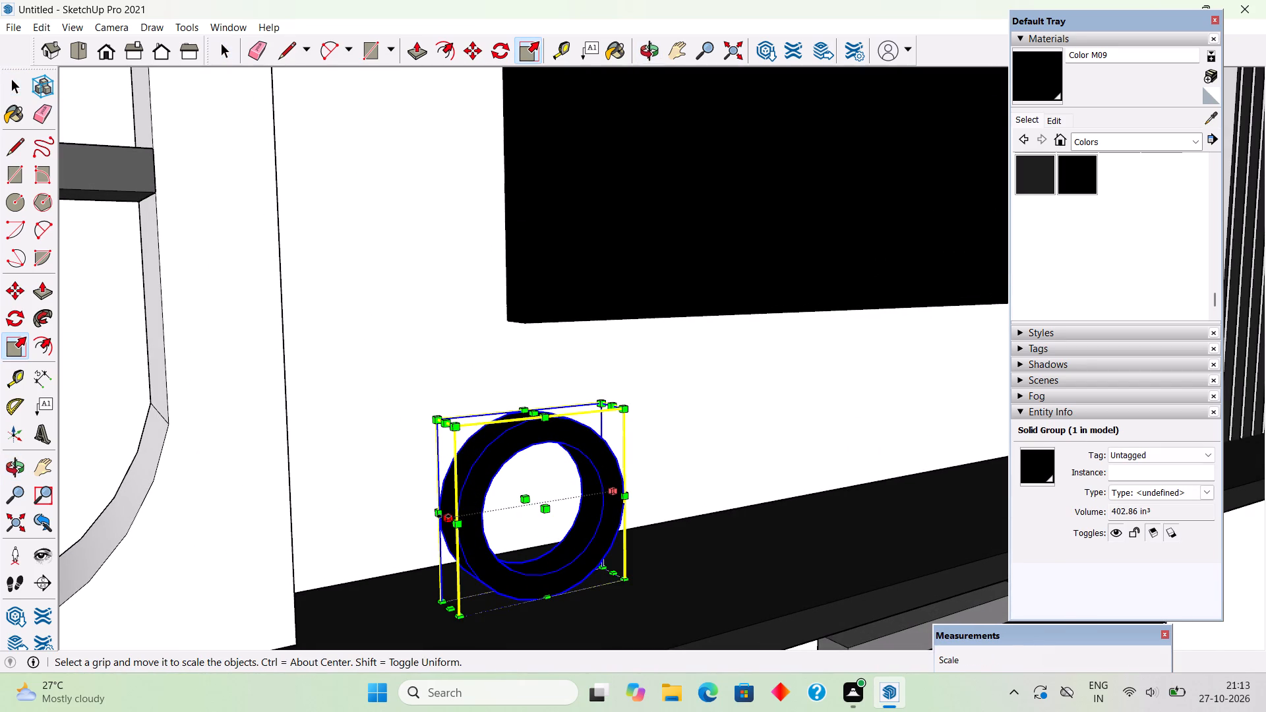
pyautogui.click(487, 508)
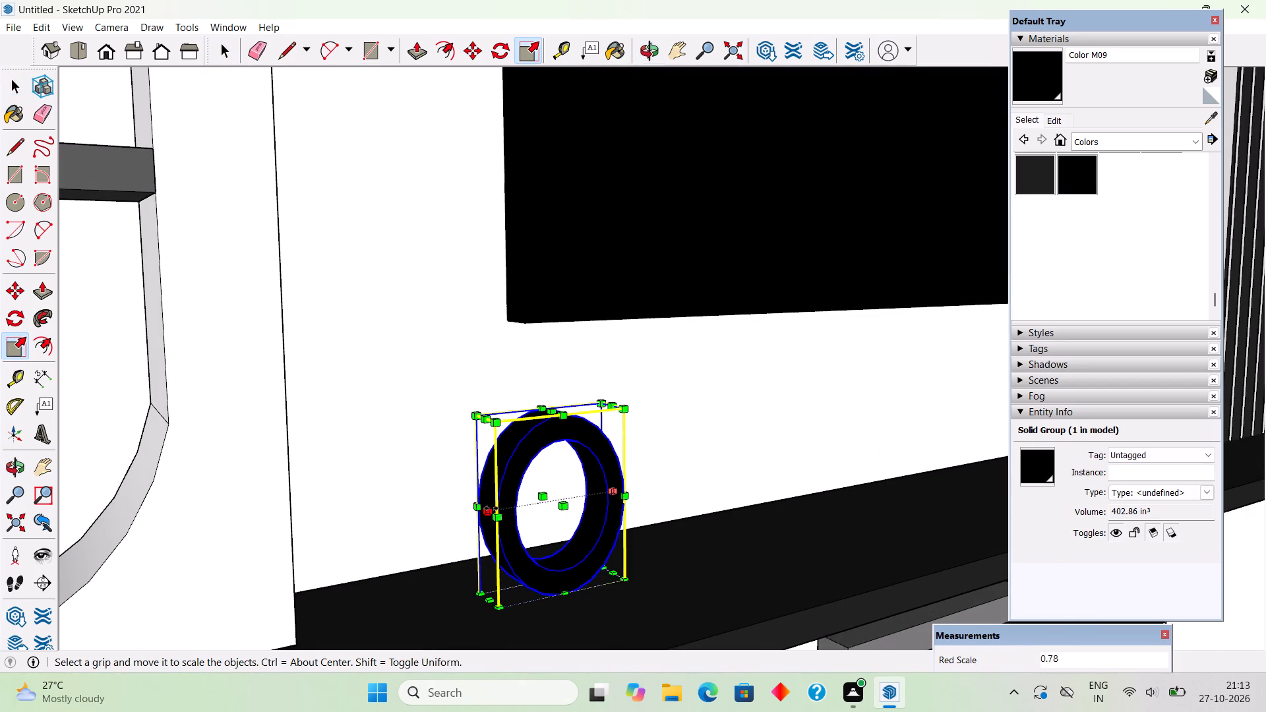
pyautogui.click(562, 502)
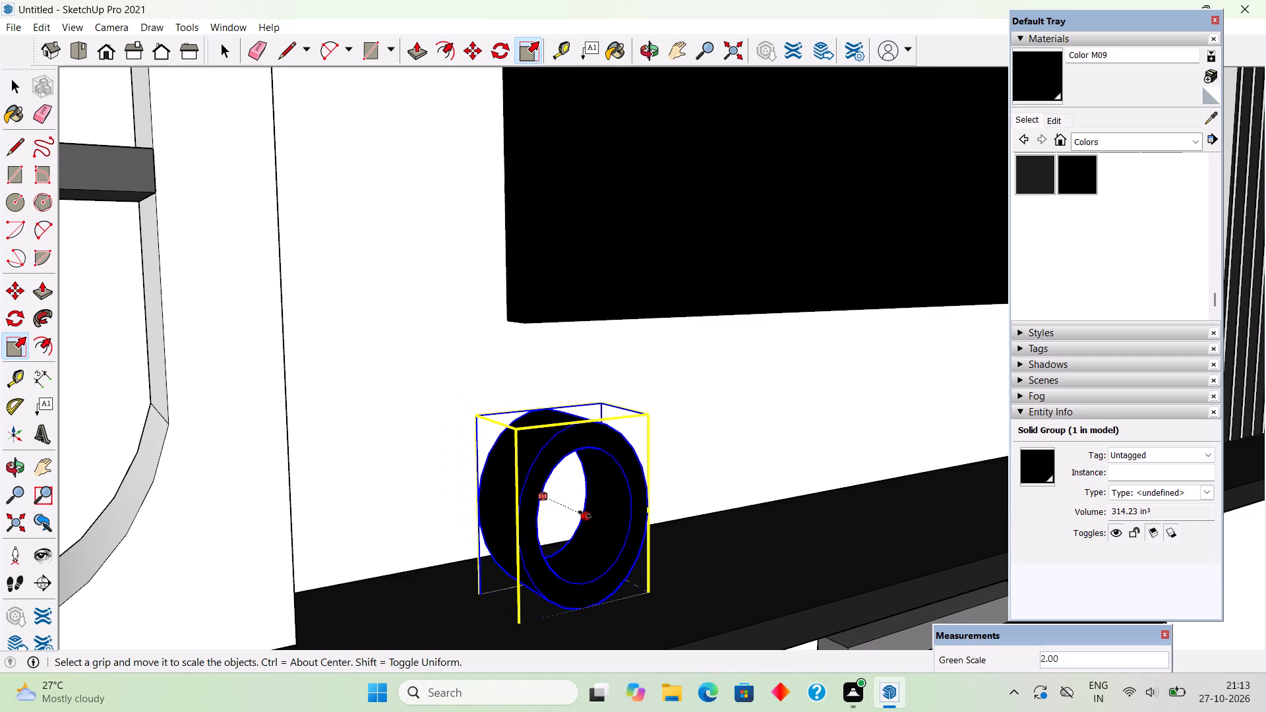
pyautogui.click(585, 514)
# Stretch the ring ornament upward to about 1.1 times its height and deselect it.
pyautogui.moveTo(621, 520); pyautogui.dragTo(514, 456, button='middle')
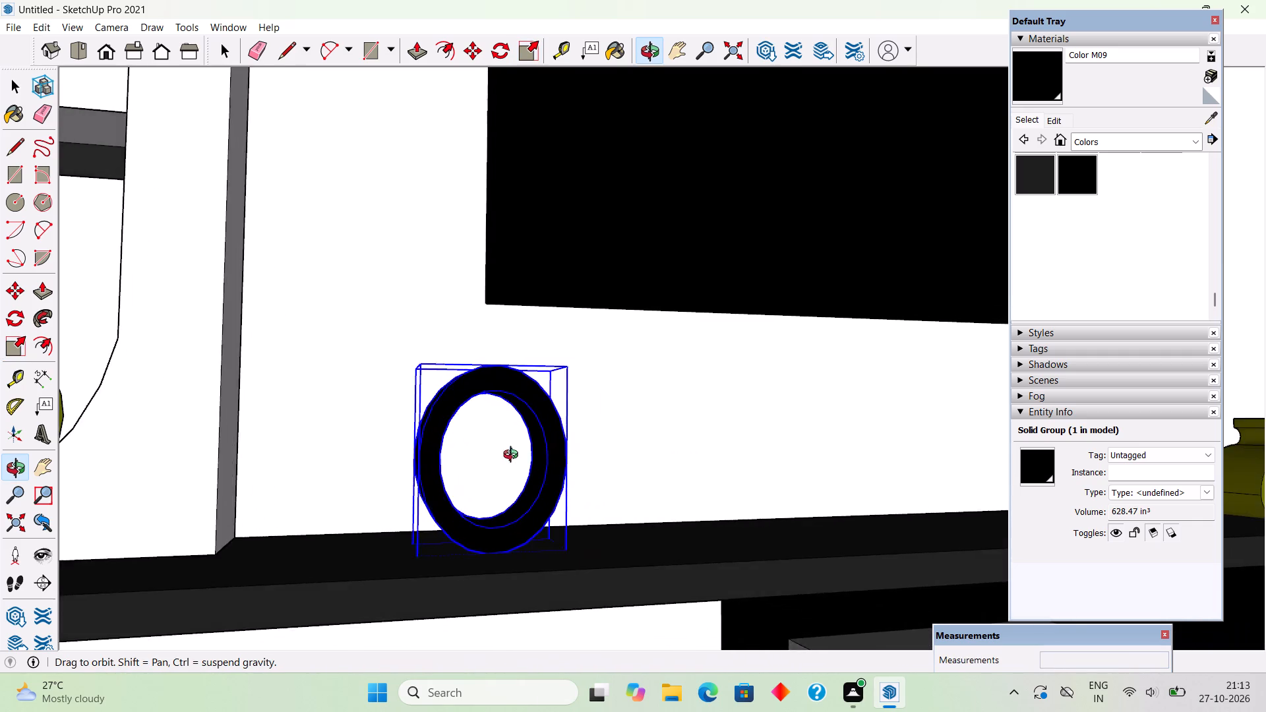
pyautogui.moveTo(514, 456); pyautogui.dragTo(503, 570, button='middle')
pyautogui.click(487, 436)
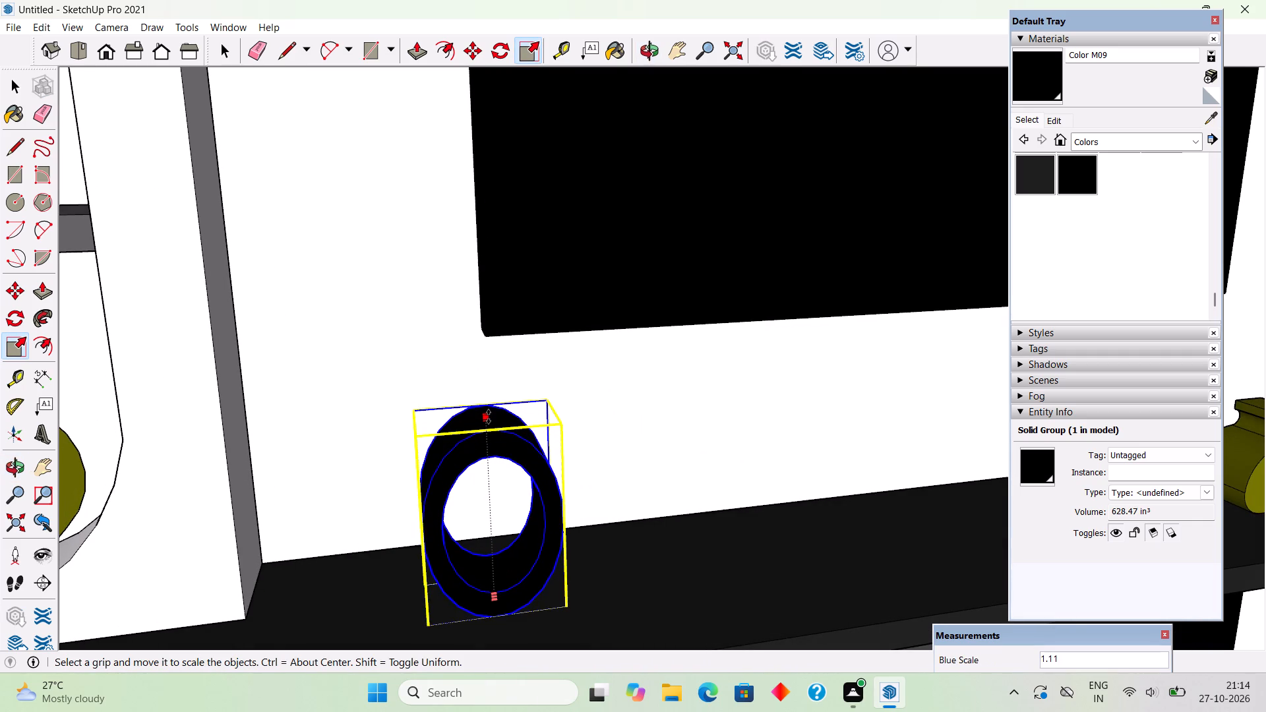
pyautogui.click(489, 417)
pyautogui.press('space')
pyautogui.scroll(-16, 489, 417)
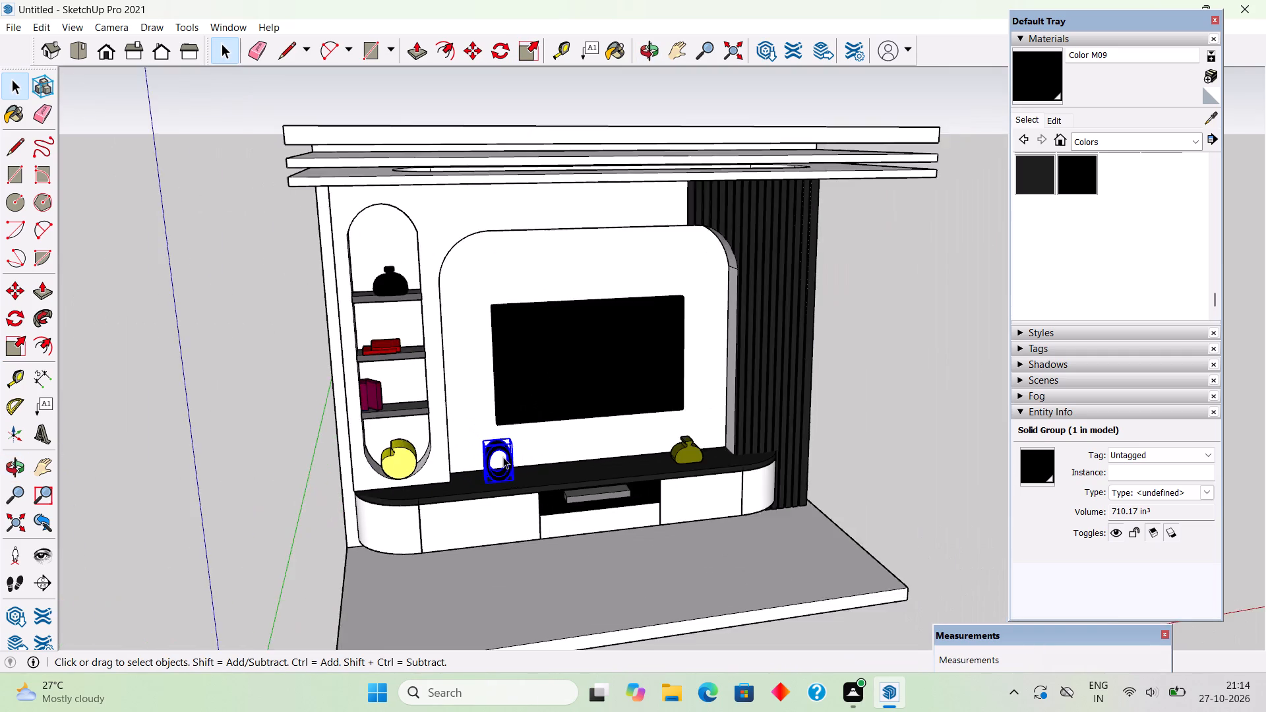
pyautogui.scroll(-4, 503, 457)
pyautogui.click(821, 426)
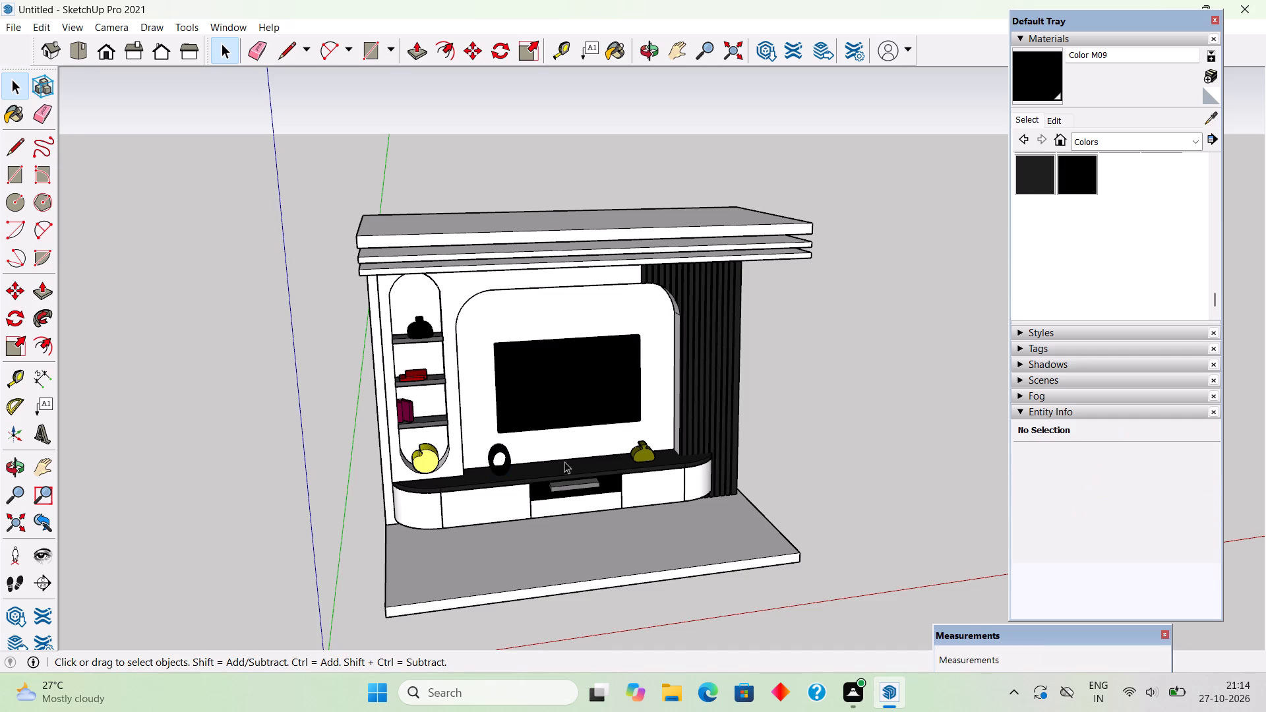
# Paint the ring ornament on the console with Color M07.
pyautogui.scroll(8, 508, 474)
pyautogui.scroll(1, 1114, 261)
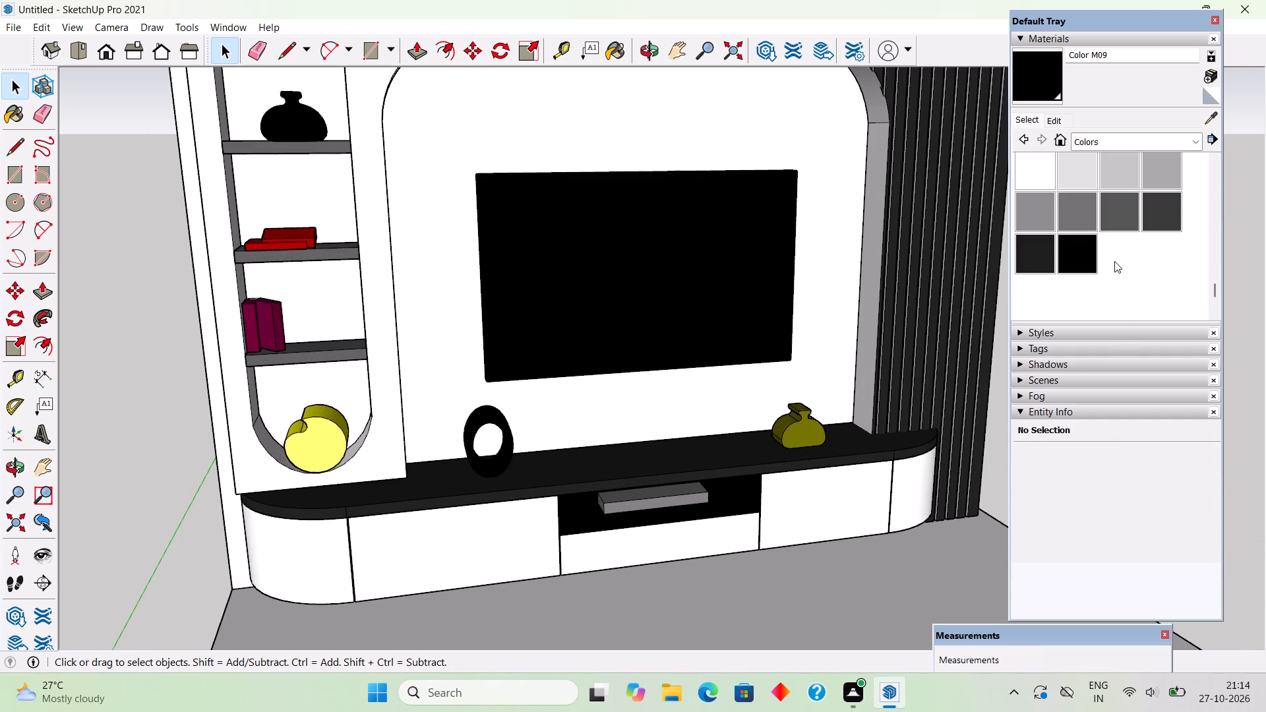
pyautogui.click(1151, 204)
pyautogui.click(498, 419)
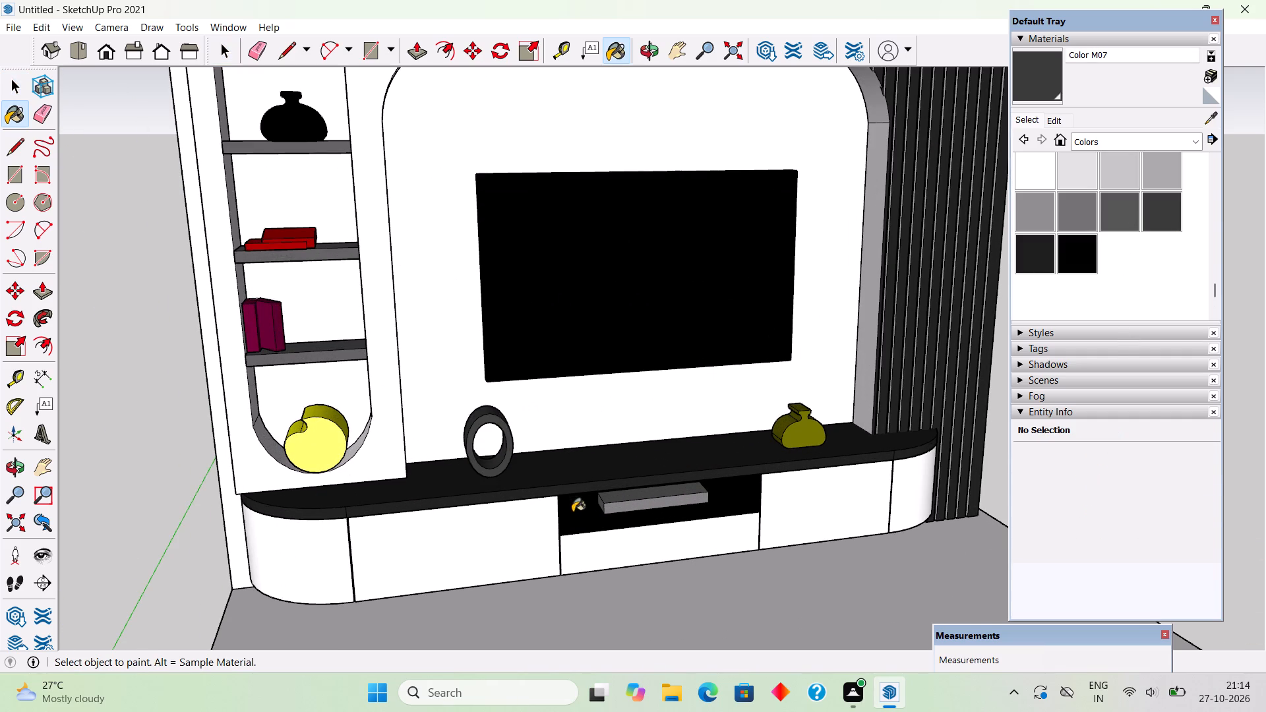
pyautogui.moveTo(585, 509); pyautogui.dragTo(544, 473, button='middle')
pyautogui.scroll(-4, 544, 473)
pyautogui.press('space')
# Rotate the ring ornament about 46 degrees in the horizontal plane of the console top.
pyautogui.scroll(-3, 543, 550)
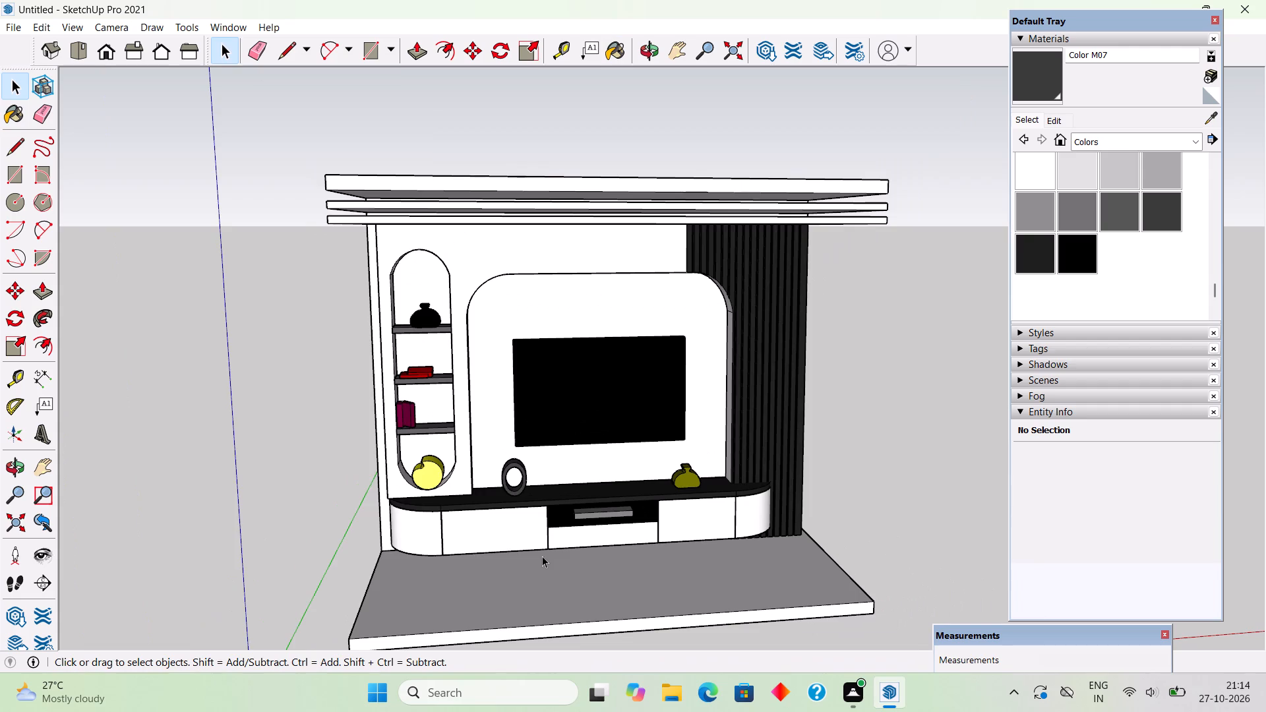
pyautogui.moveTo(517, 527); pyautogui.dragTo(604, 523, button='middle')
pyautogui.scroll(9, 542, 480)
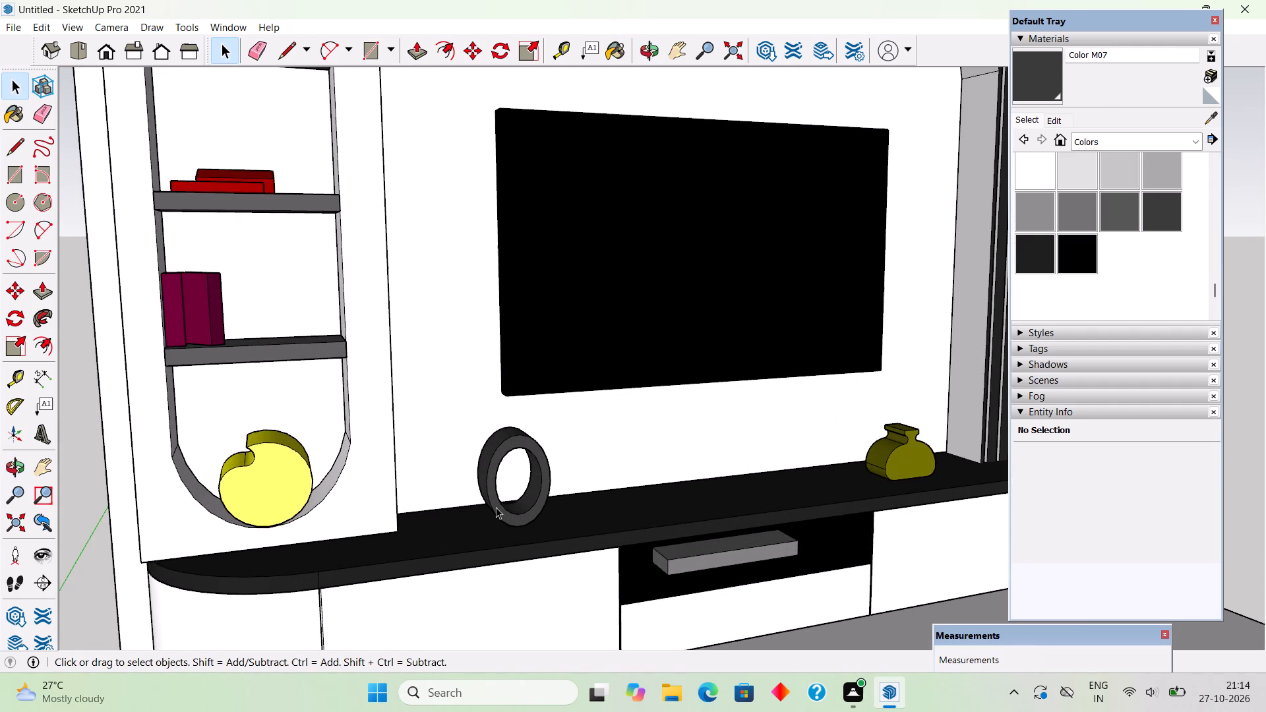
pyautogui.click(498, 507)
pyautogui.scroll(-3, 498, 507)
pyautogui.press('q')
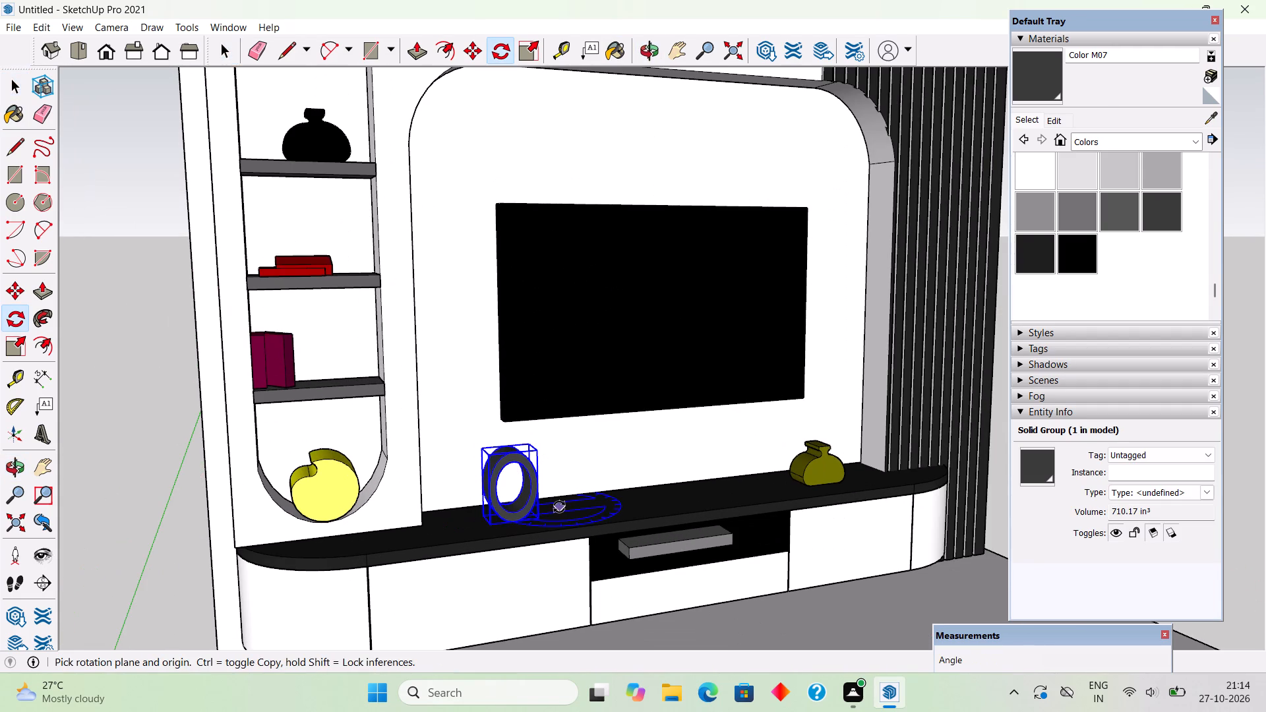
pyautogui.click(559, 507)
pyautogui.click(582, 504)
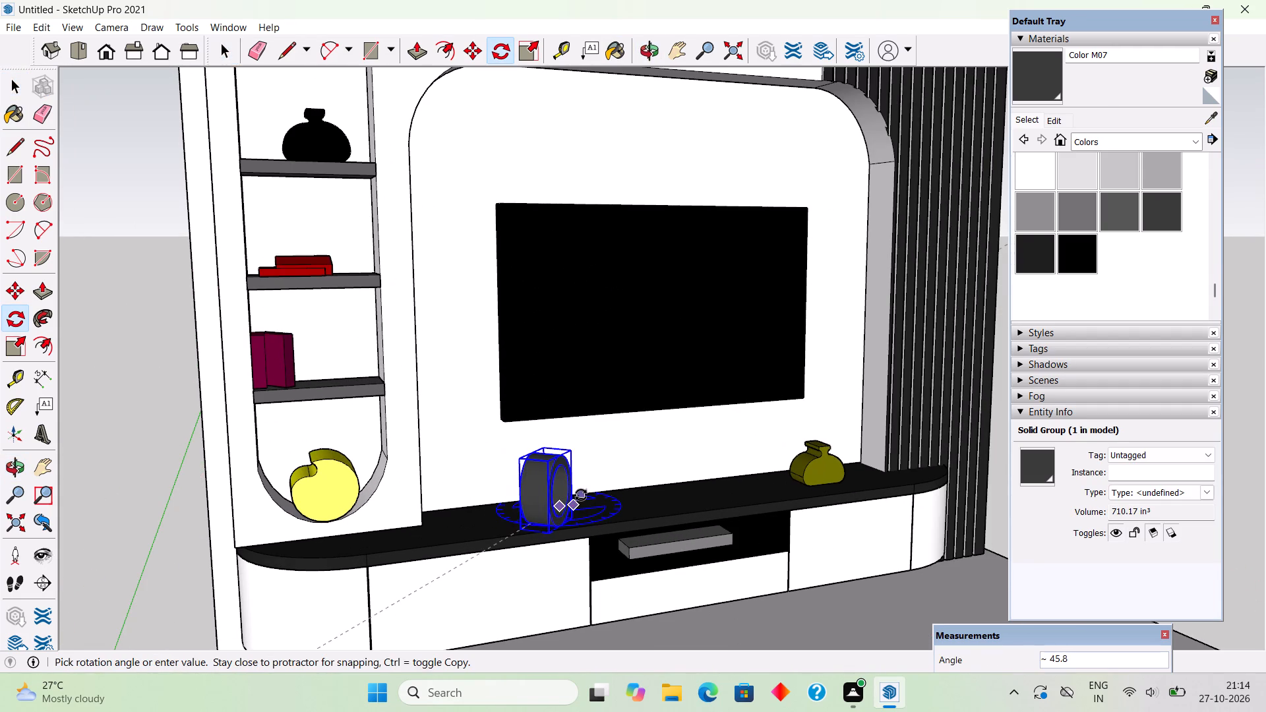
pyautogui.click(581, 495)
pyautogui.scroll(-5, 582, 502)
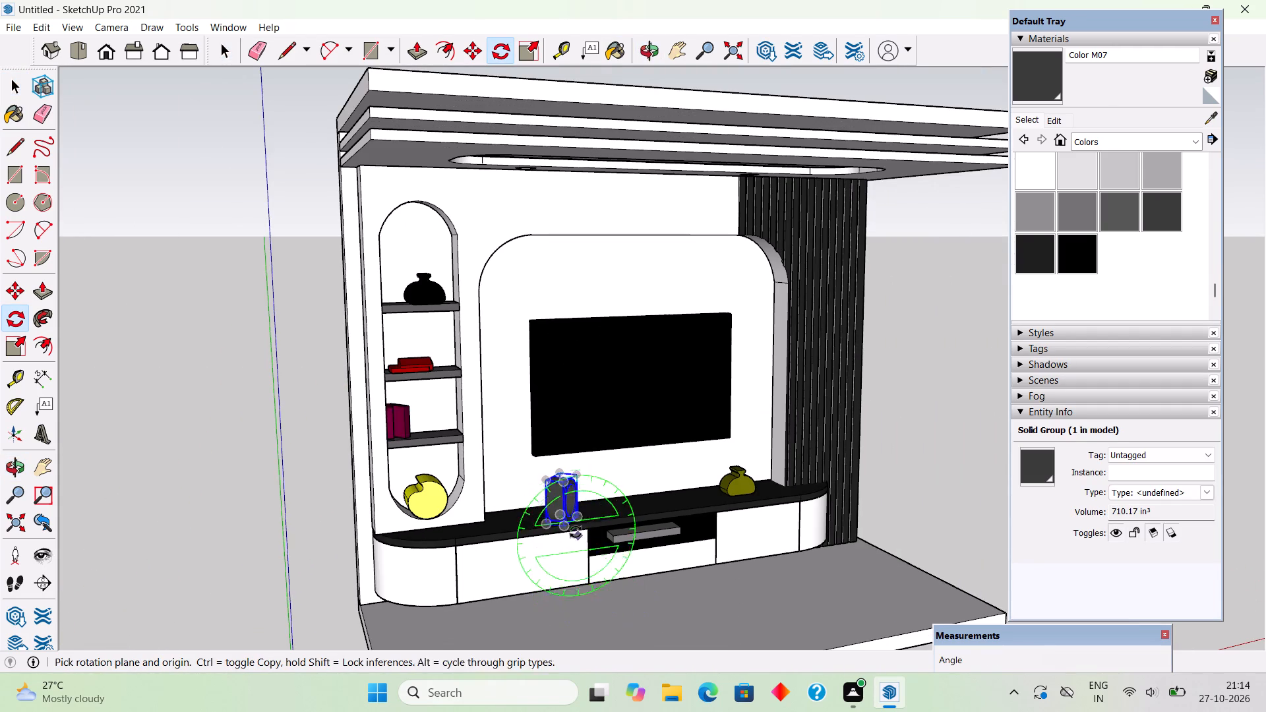
pyautogui.press('space')
# Move the ring ornament a little over 1' across the console top toward the niche and back wall, and deselect it.
pyautogui.moveTo(485, 561); pyautogui.dragTo(450, 568, button='middle')
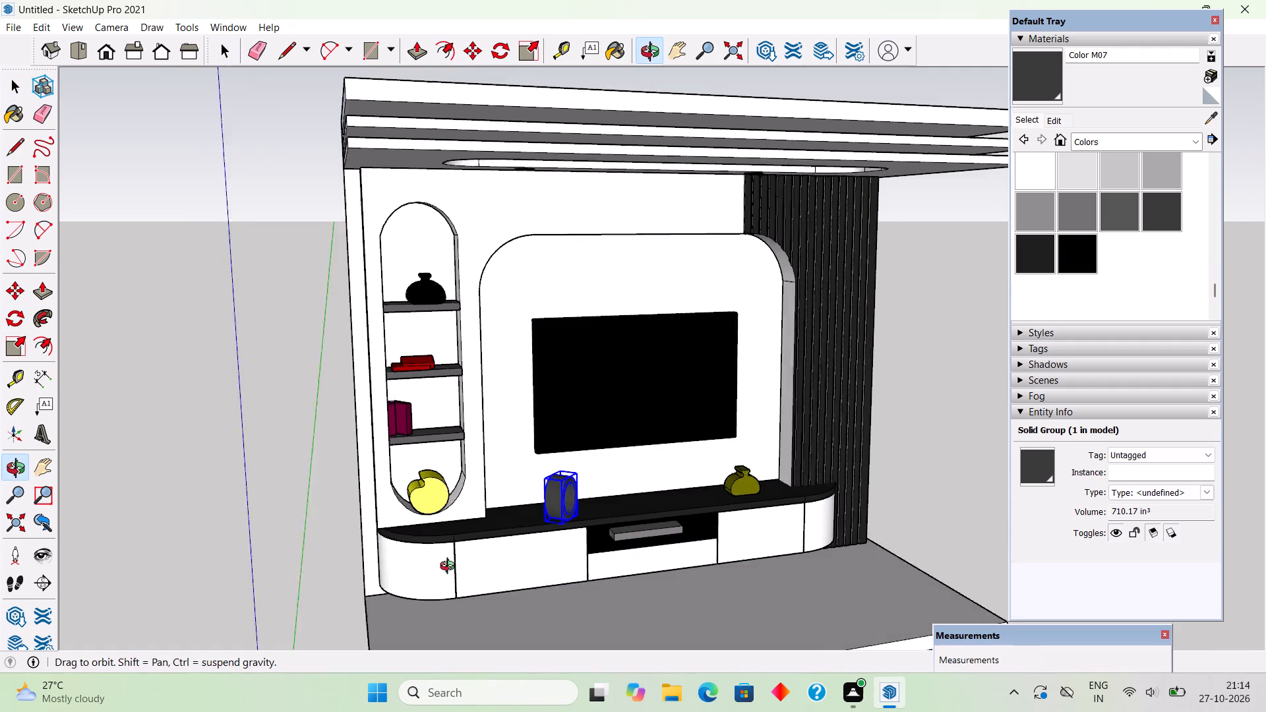
pyautogui.moveTo(450, 568); pyautogui.dragTo(228, 566, button='middle')
pyautogui.scroll(5, 629, 561)
pyautogui.scroll(4, 513, 446)
pyautogui.moveTo(519, 471); pyautogui.dragTo(631, 572, button='middle')
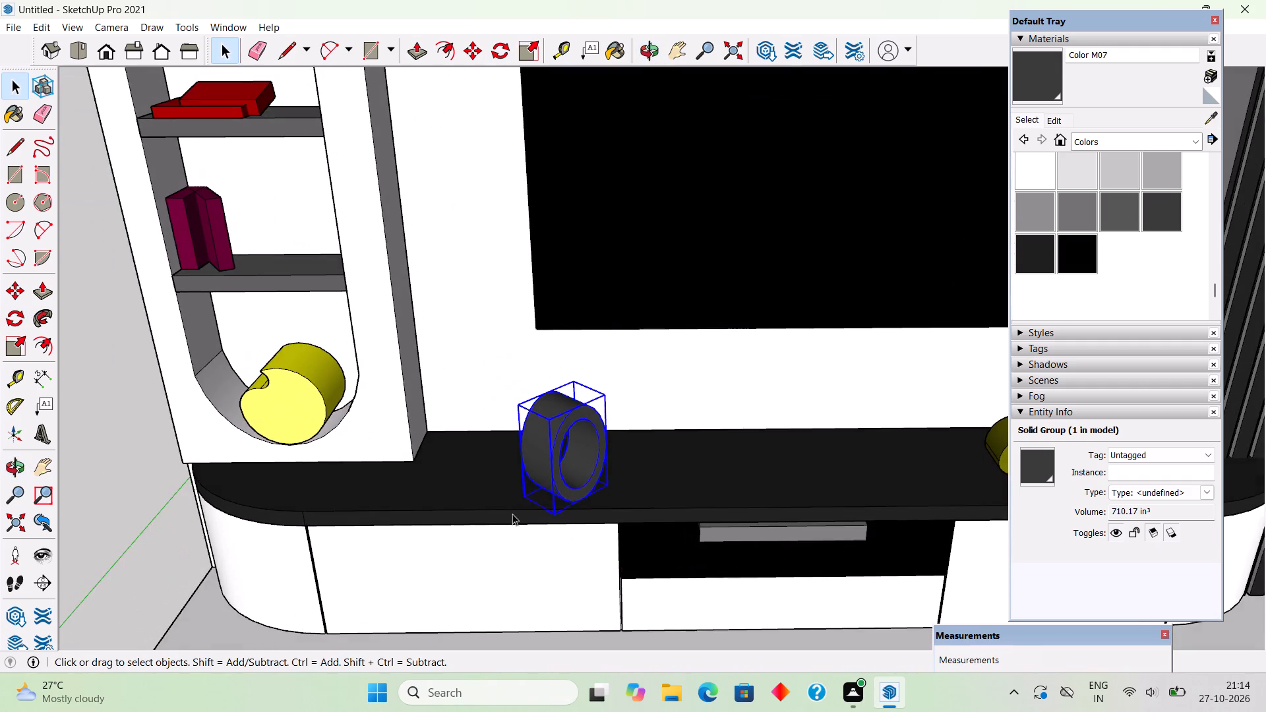
pyautogui.scroll(4, 547, 475)
pyautogui.press('m')
pyautogui.click(545, 479)
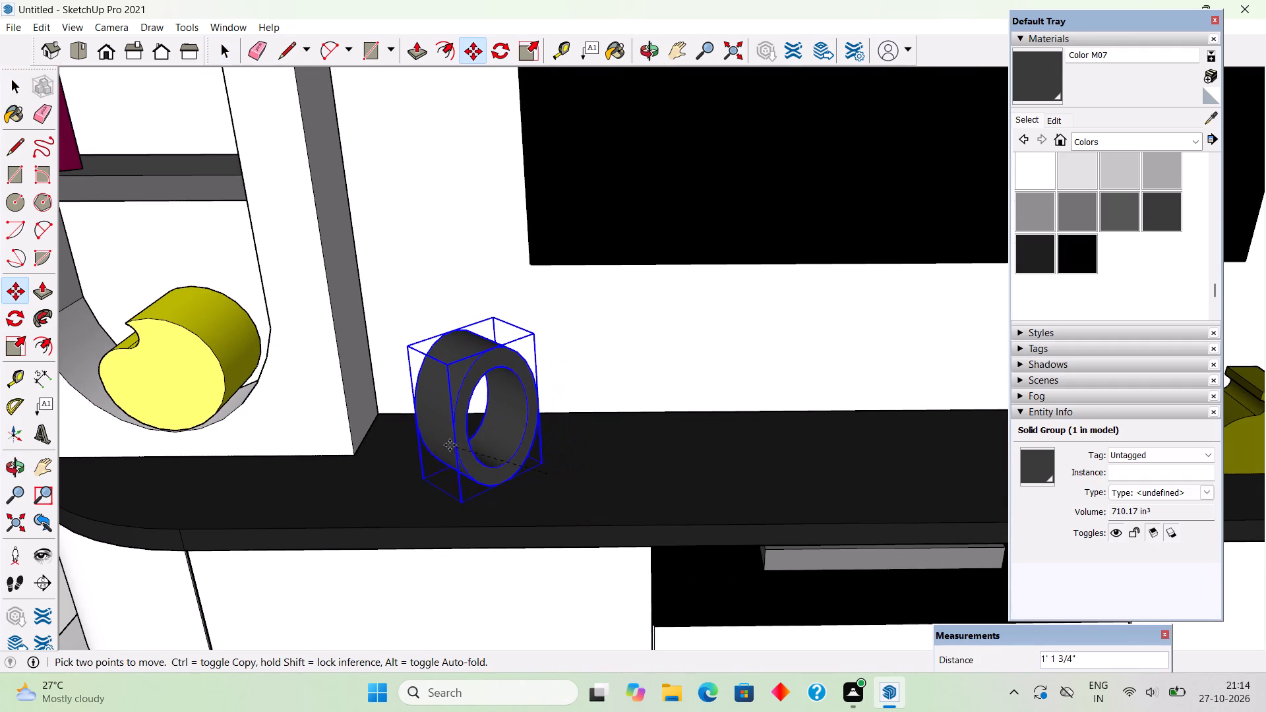
pyautogui.click(432, 432)
pyautogui.scroll(-15, 446, 475)
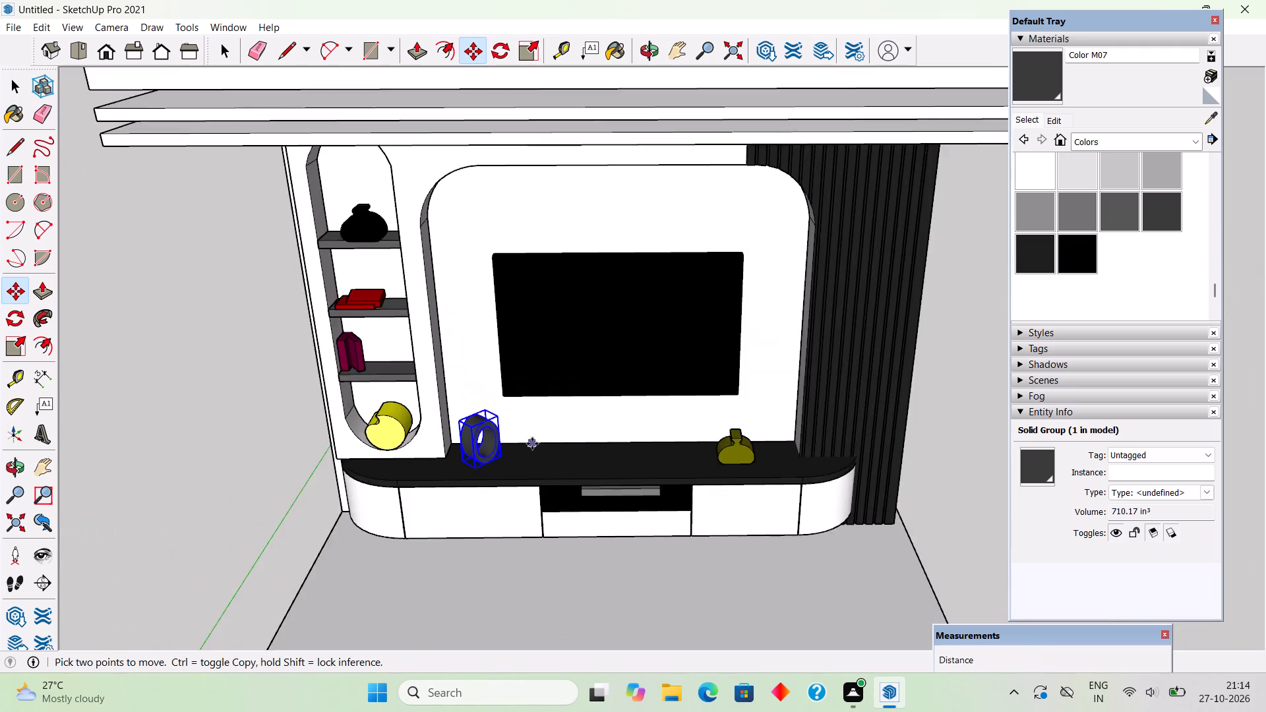
pyautogui.scroll(-2, 532, 444)
pyautogui.press('space')
pyautogui.click(828, 454)
# Examine the whole decorated TV wall unit, including the ceiling underside and slatted panel, from the front and from below.
pyautogui.moveTo(716, 423); pyautogui.dragTo(639, 307, button='middle')
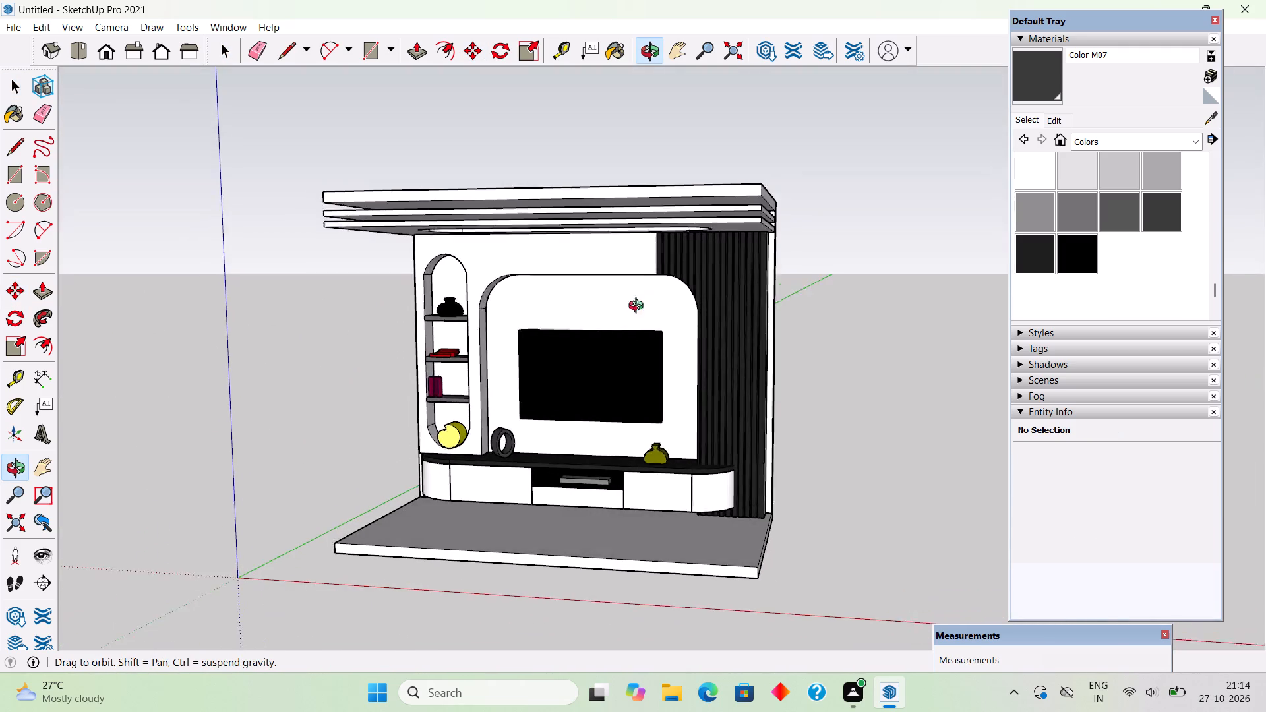
pyautogui.moveTo(639, 307); pyautogui.dragTo(634, 326, button='middle')
pyautogui.scroll(1, 602, 440)
pyautogui.moveTo(779, 489); pyautogui.dragTo(877, 397, button='middle')
pyautogui.scroll(3, 877, 397)
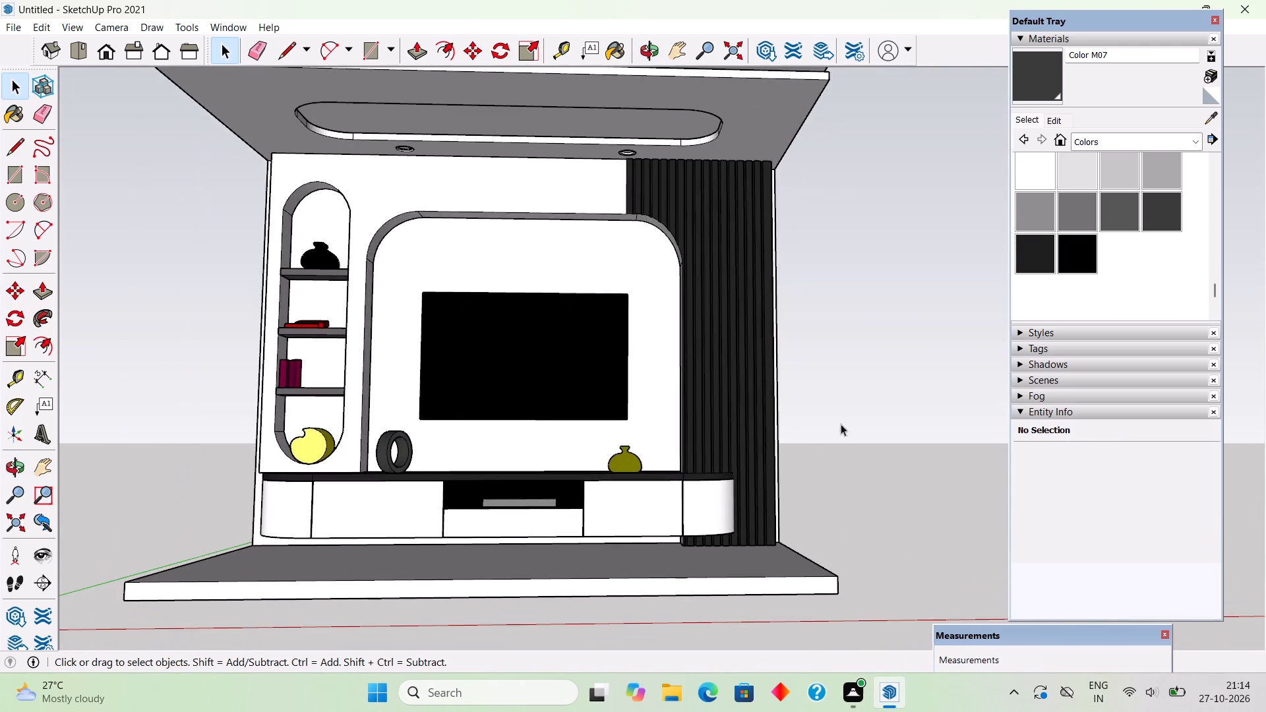
pyautogui.scroll(1, 826, 452)
pyautogui.scroll(-1, 826, 452)
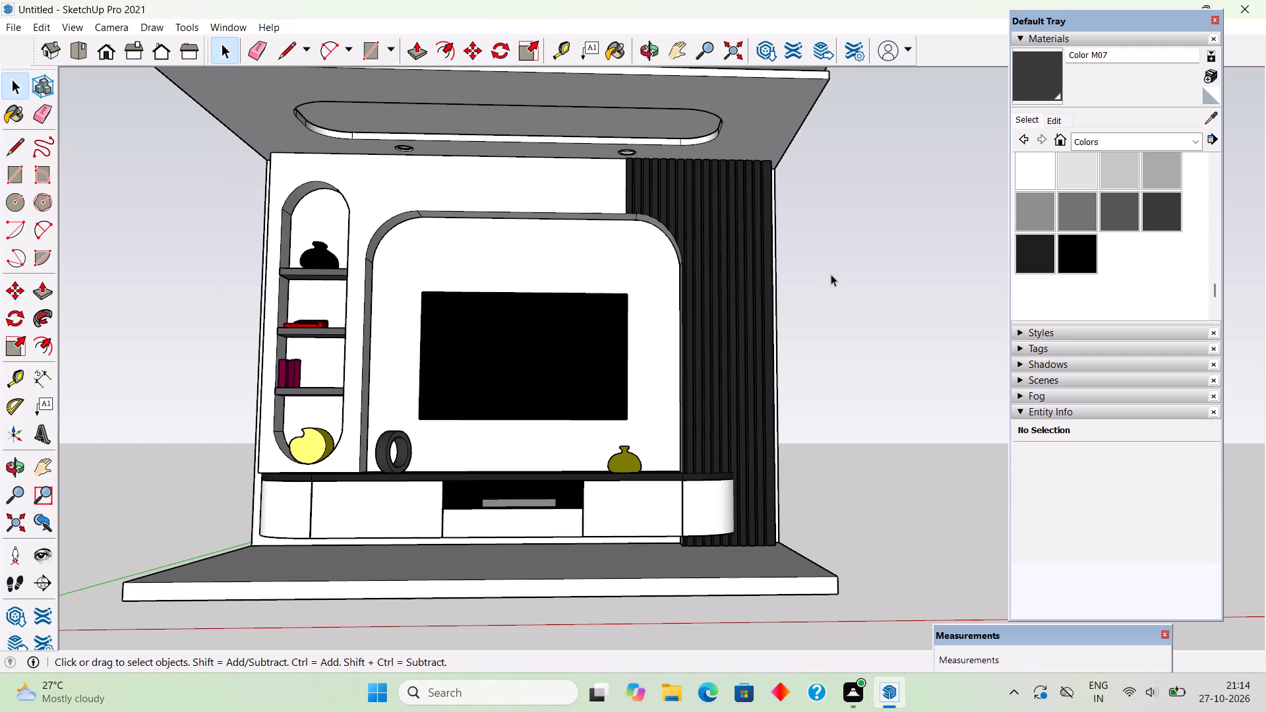
pyautogui.scroll(1, 160, 295)
pyautogui.scroll(-1, 169, 293)
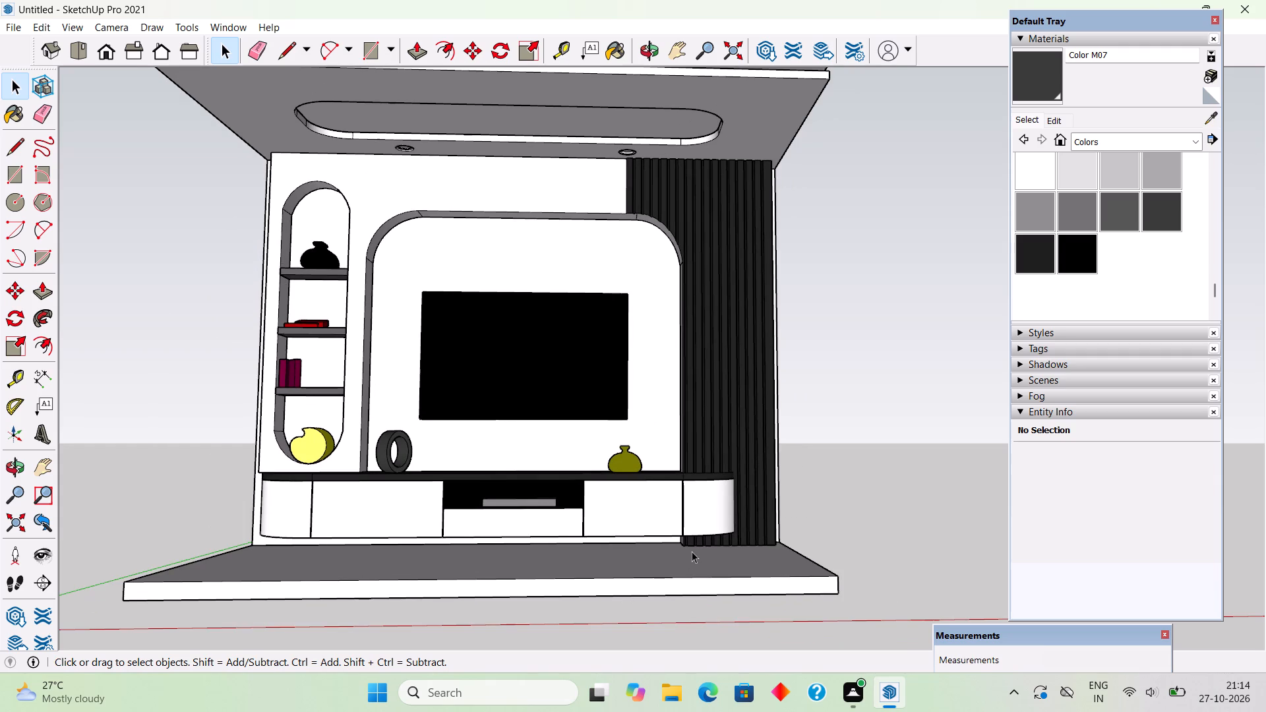
pyautogui.moveTo(692, 551); pyautogui.dragTo(720, 541, button='middle')
pyautogui.moveTo(679, 521); pyautogui.dragTo(676, 521, button='middle')
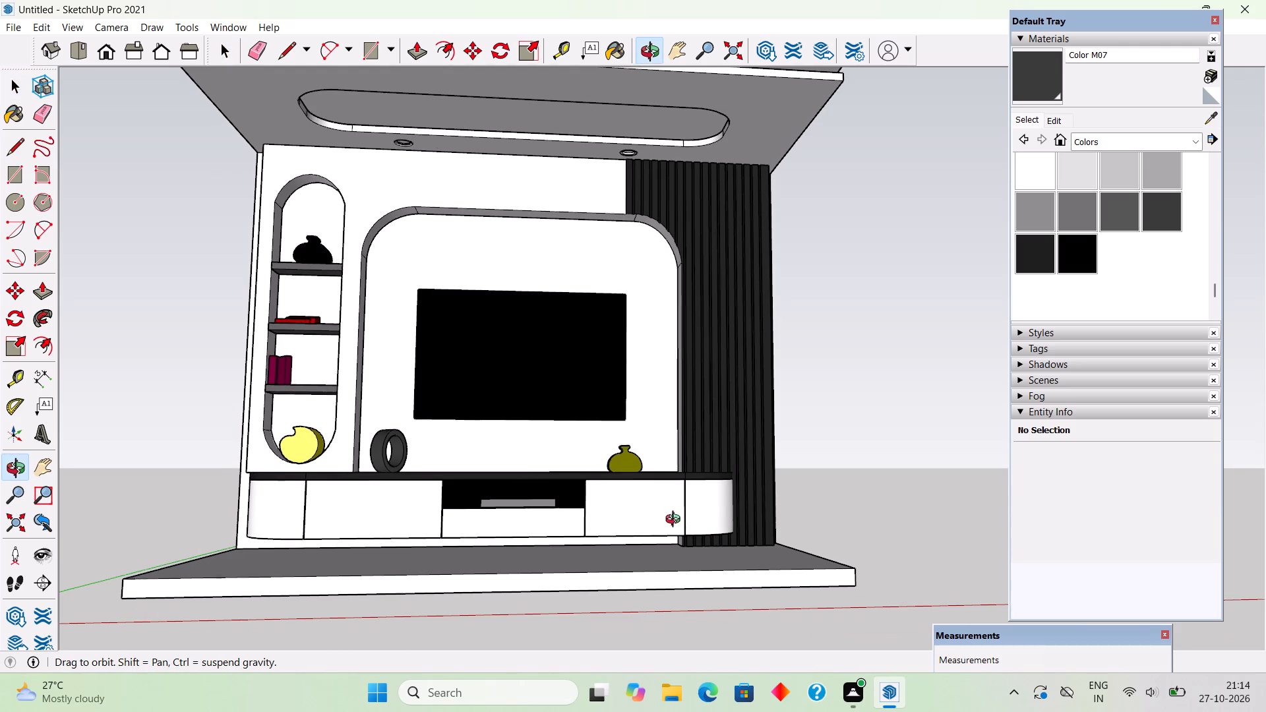
pyautogui.moveTo(676, 521); pyautogui.dragTo(667, 505, button='middle')
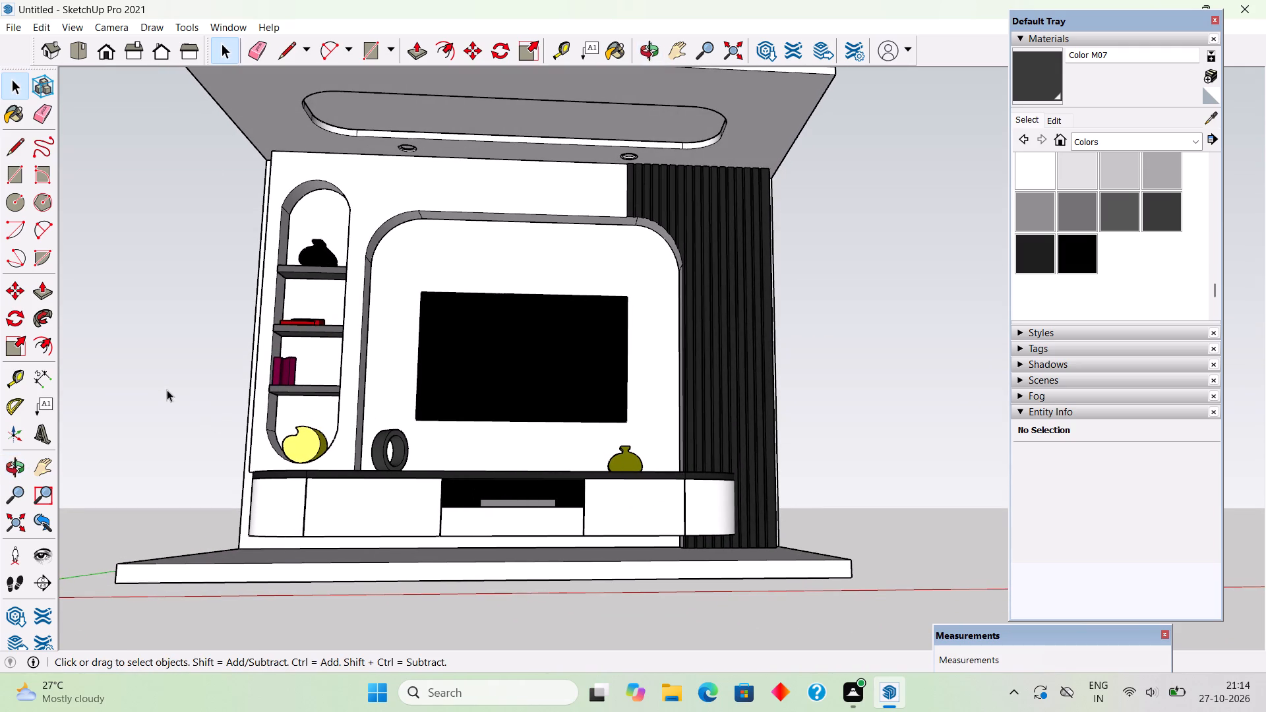
# Save the model as "tv unit 7" in the Downloads folder.
pyautogui.click(20, 26)
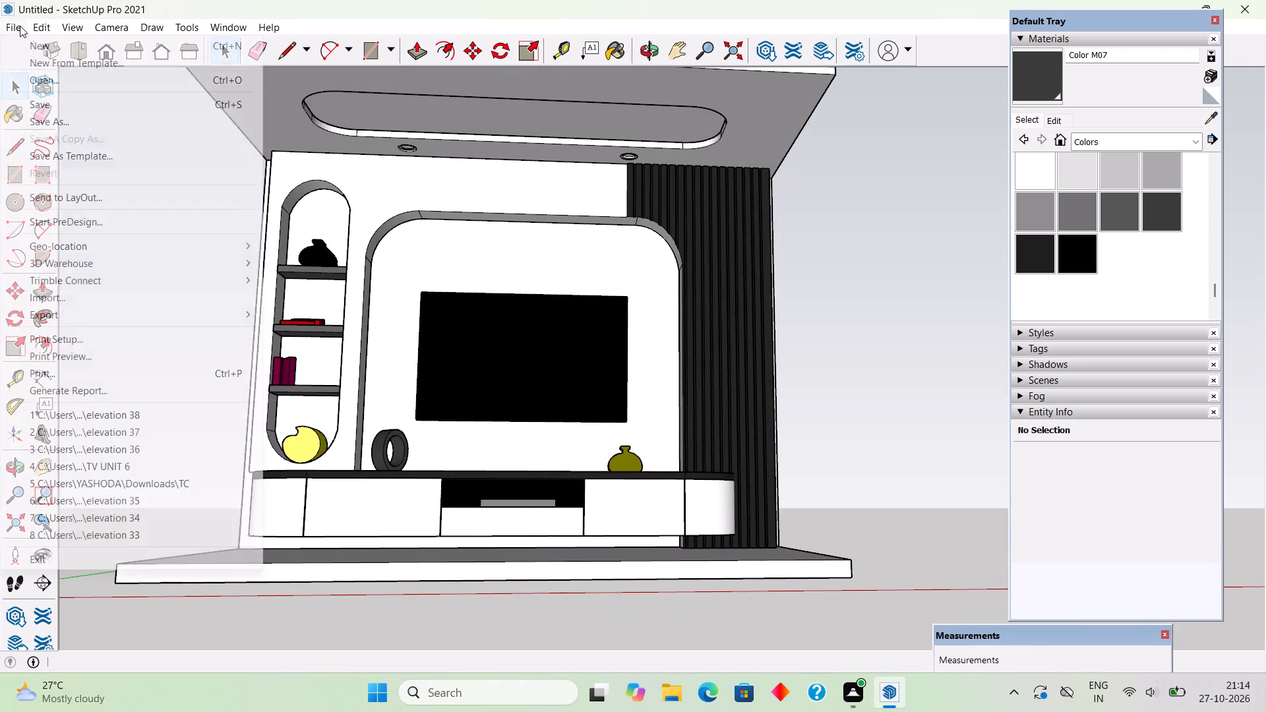
pyautogui.click(58, 121)
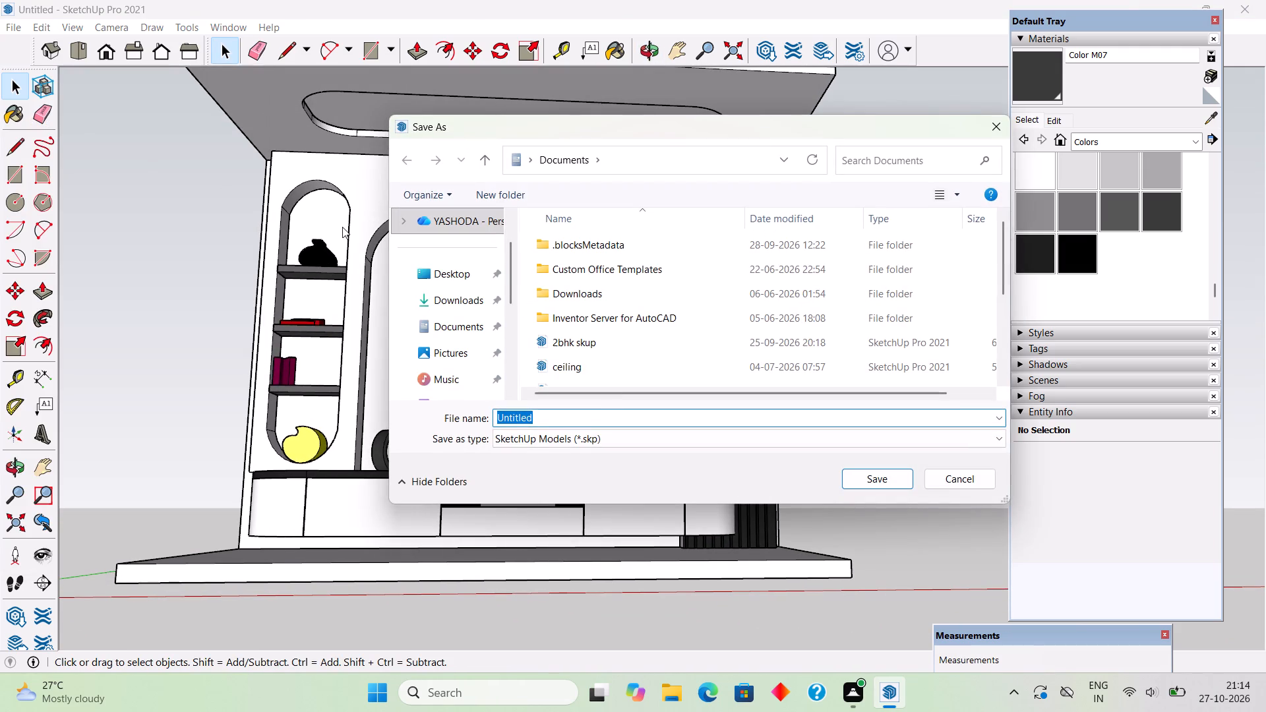
pyautogui.click(465, 299)
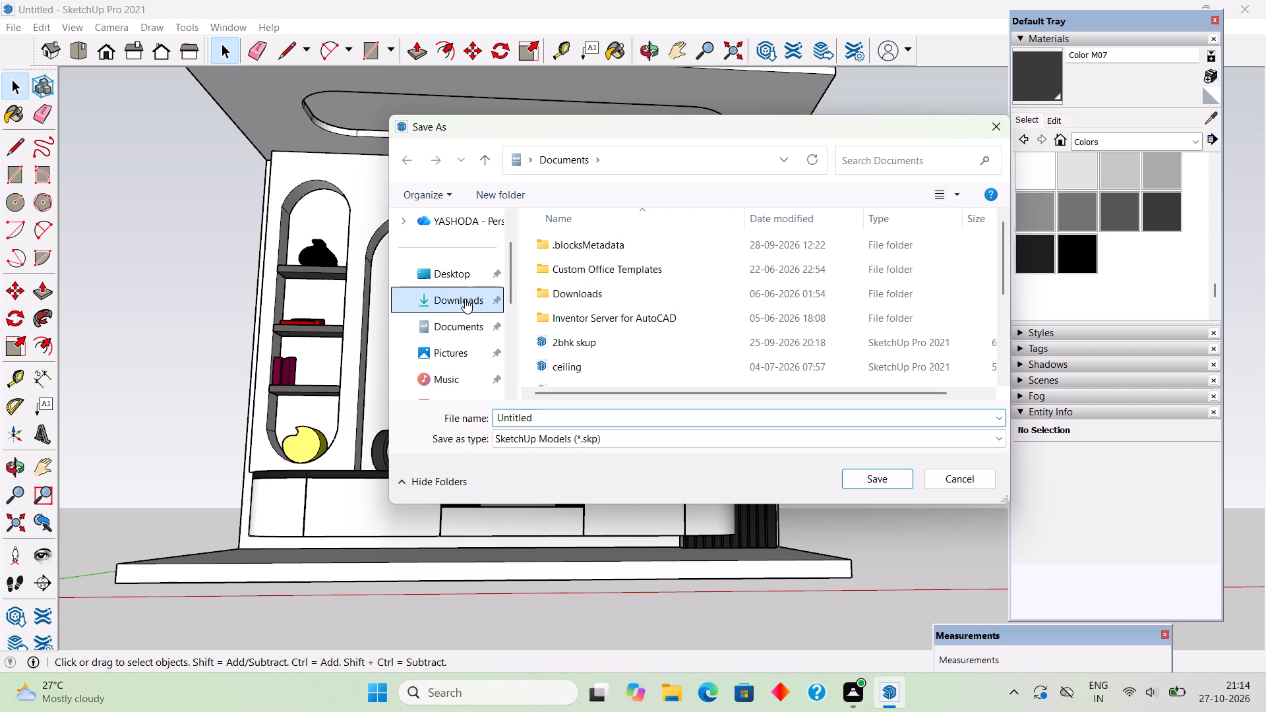
pyautogui.click(561, 417)
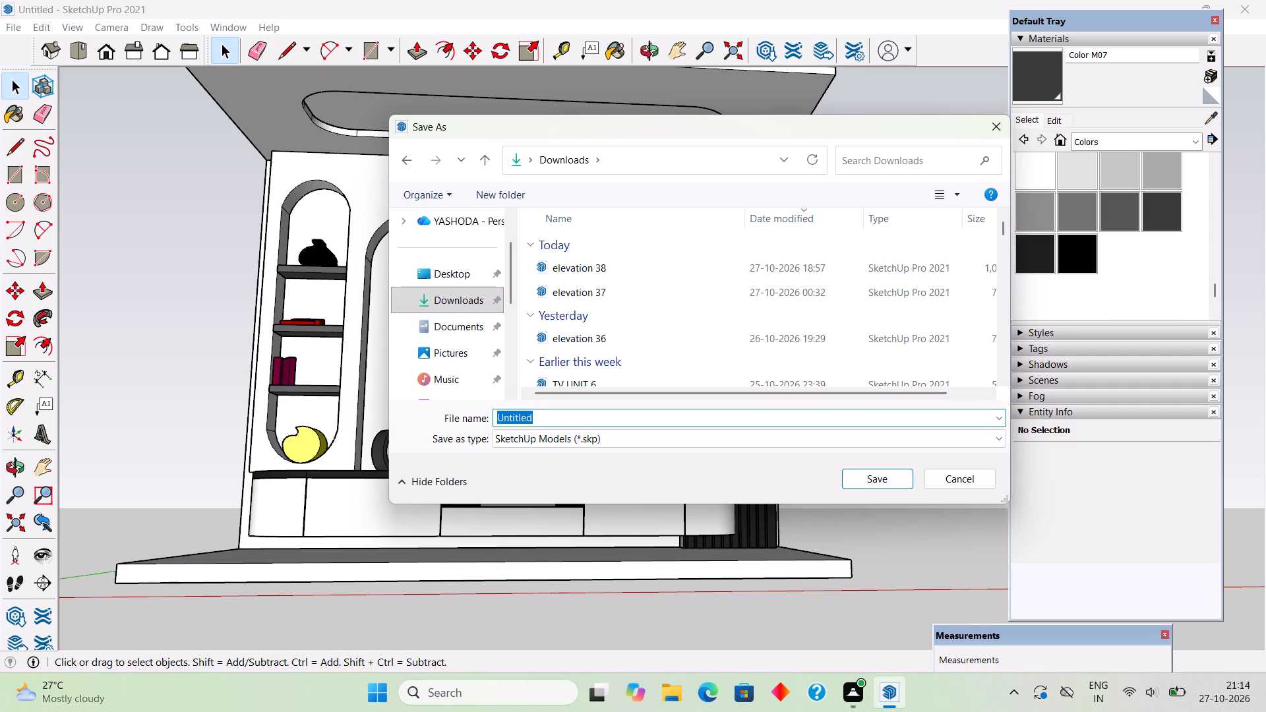
pyautogui.press('BackSpace')
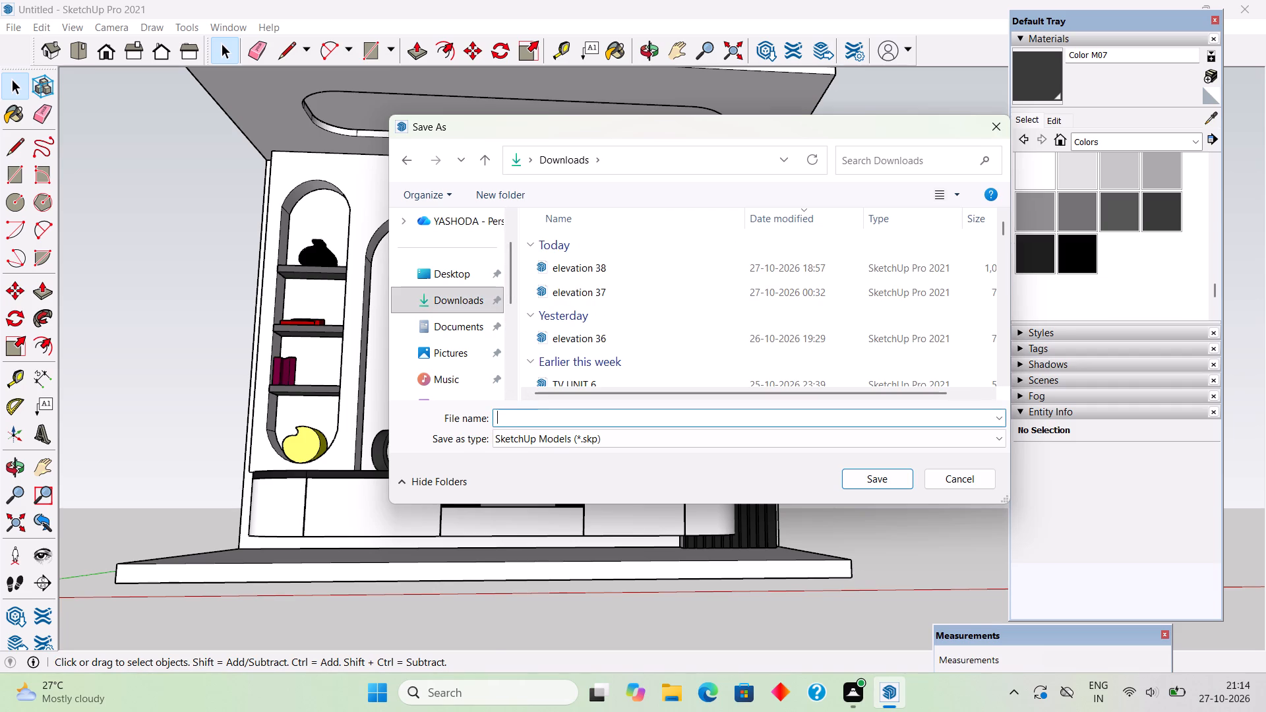
pyautogui.write('tv')
pyautogui.press('space')
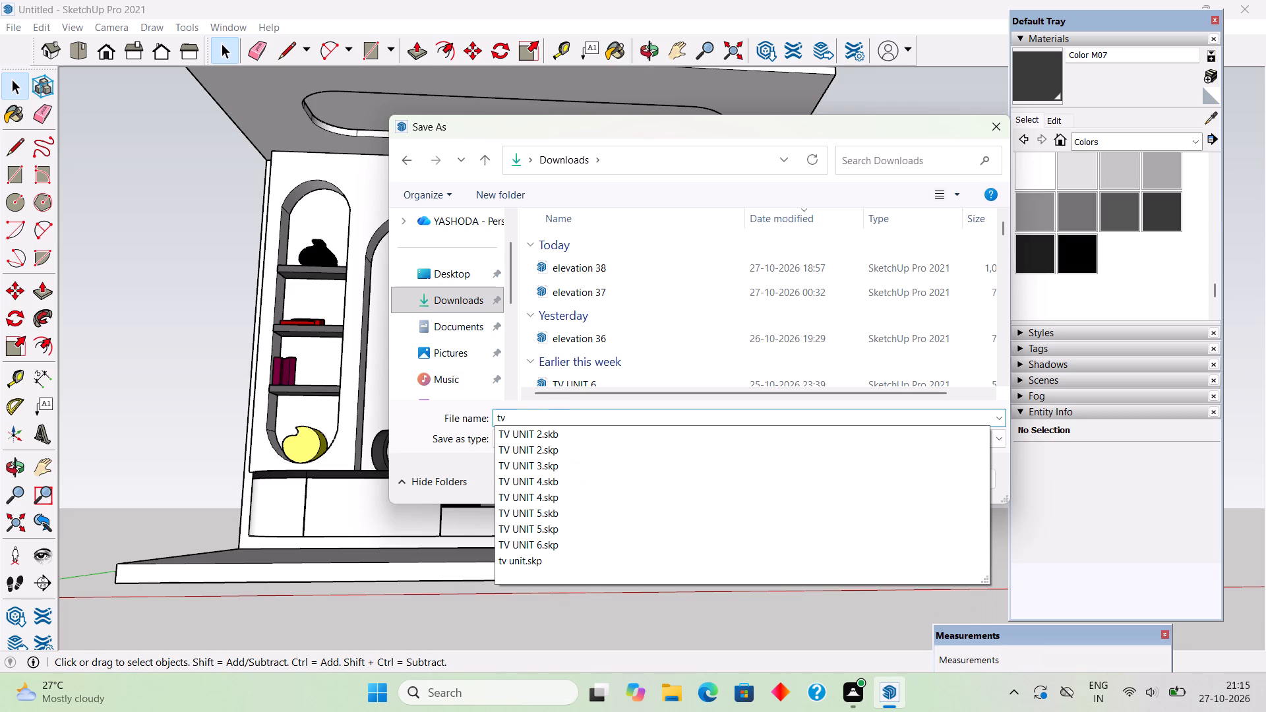
pyautogui.write('unit')
pyautogui.press('space')
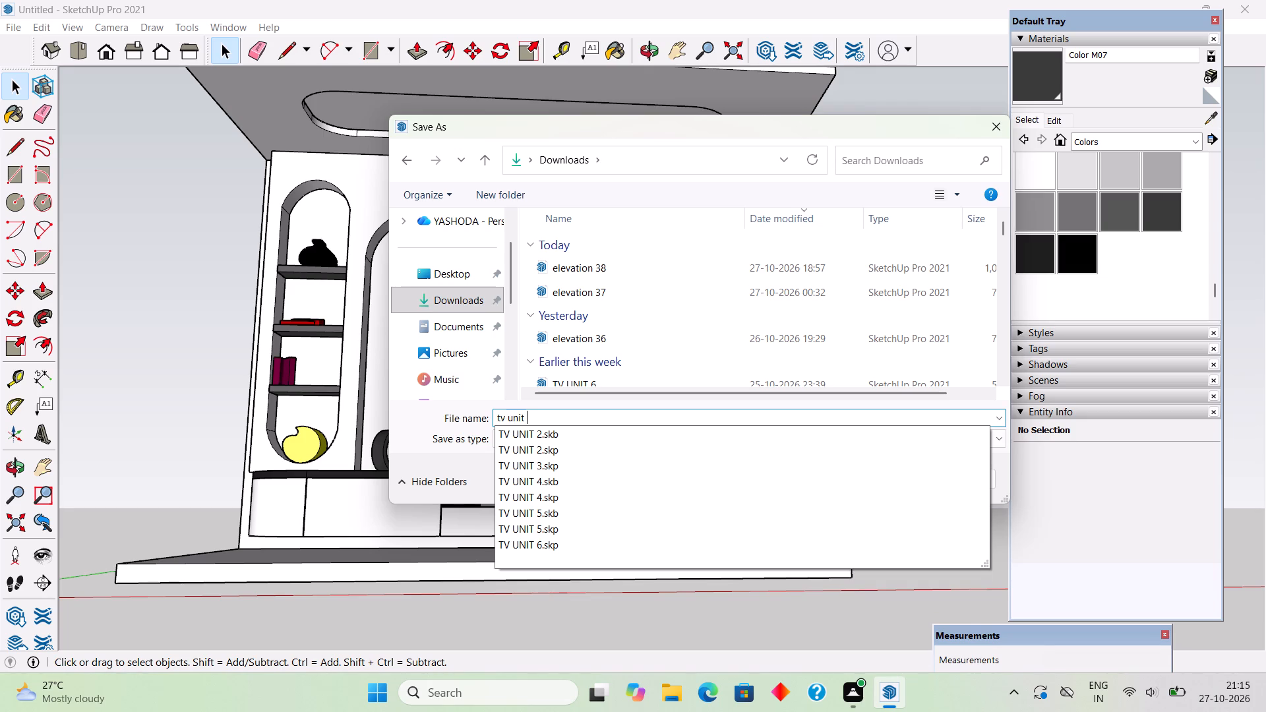
pyautogui.press('7')
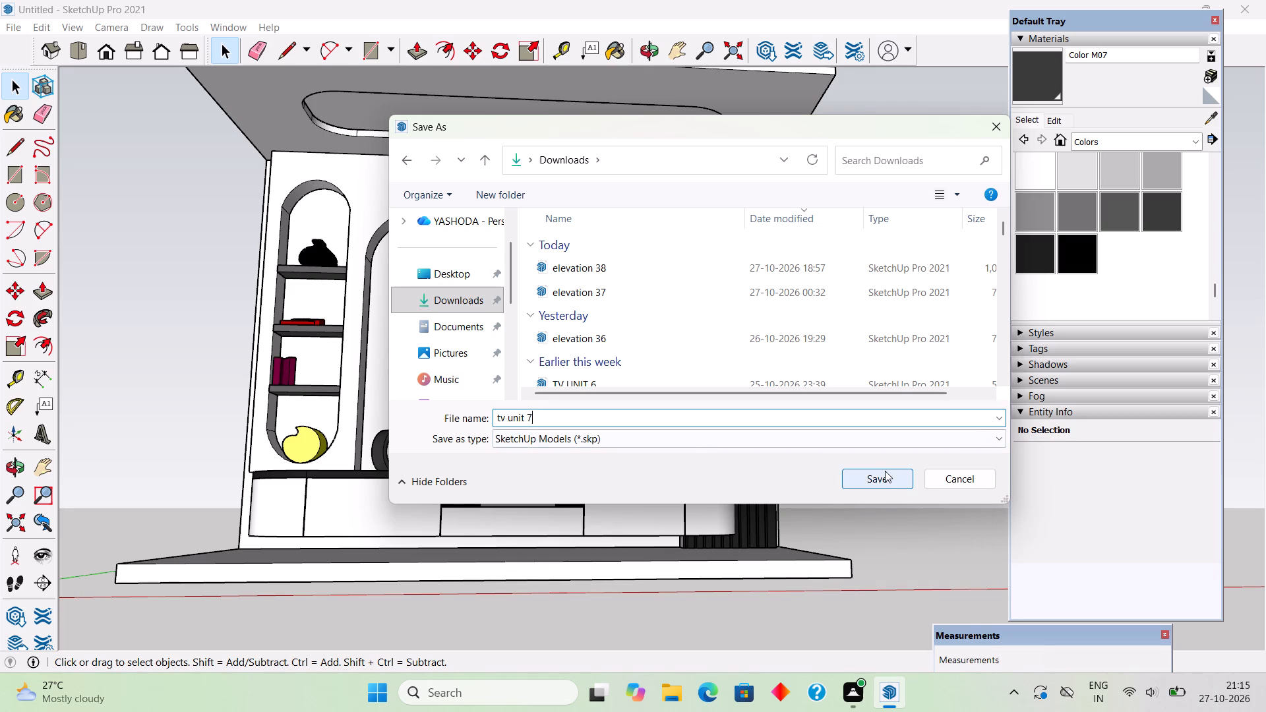
pyautogui.click(878, 477)
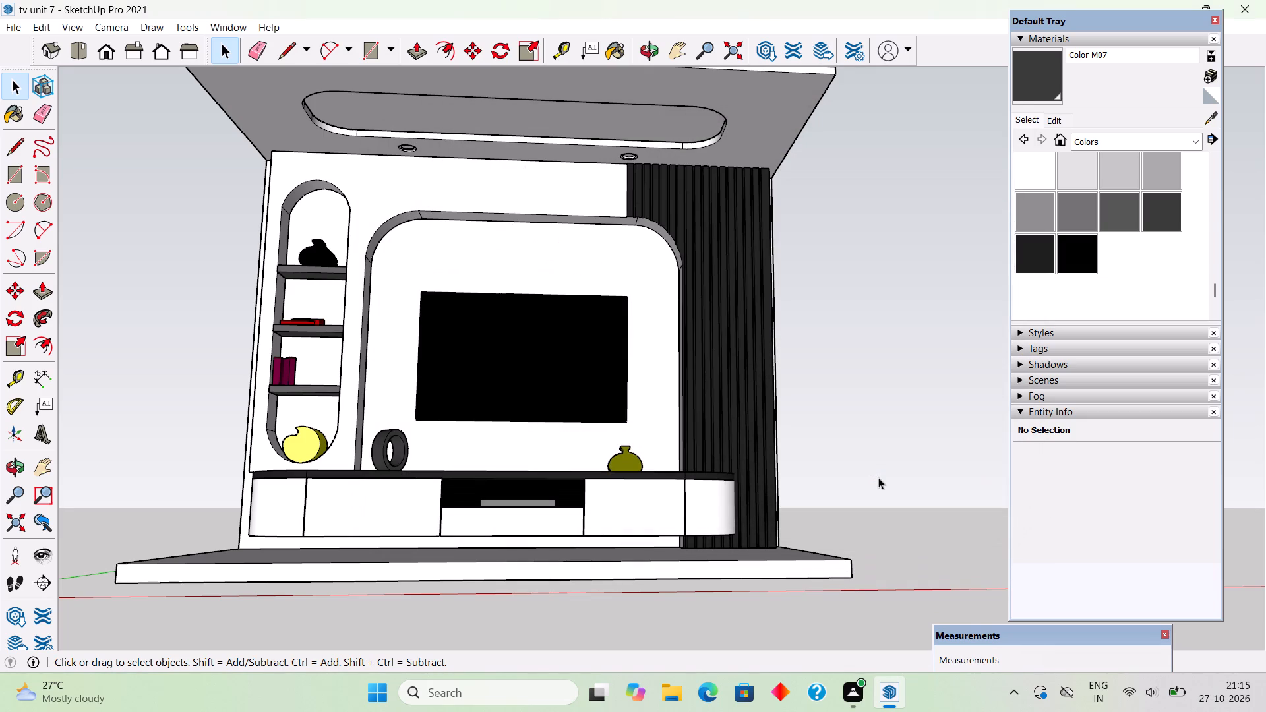